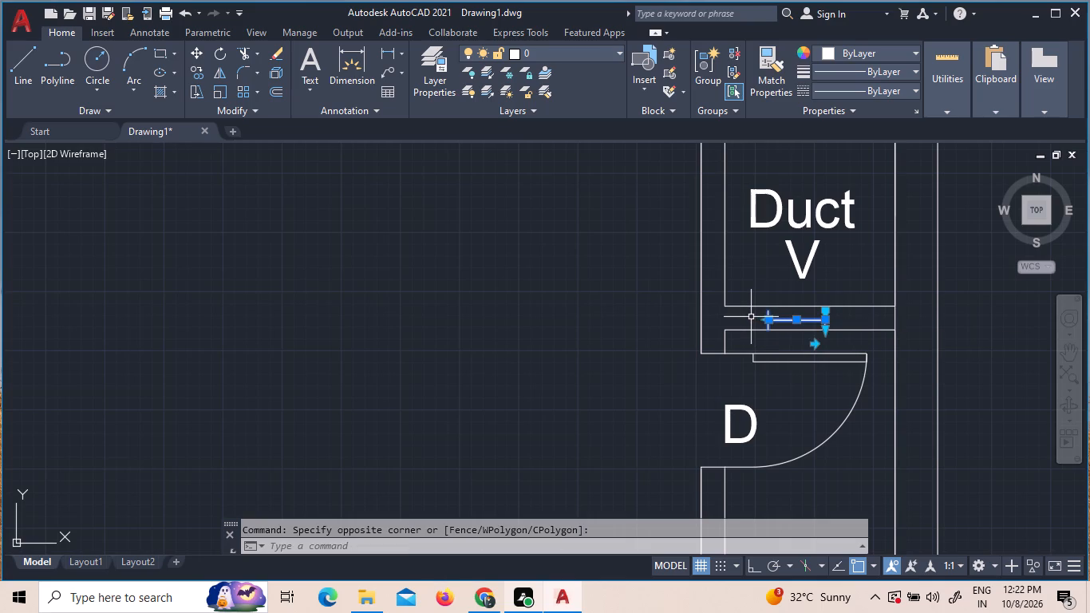
Erase the selected ventilator symbol from the wall below the lower right duct.
{"action": "key", "text": "Delete"}
Copy the lower left duct's ventilator horizontally about 20'-4" with Ortho on, into the wall below the lower right duct.
{"action": "scroll", "coordinate": [752, 393], "scroll_direction": "down", "scroll_amount": 3}
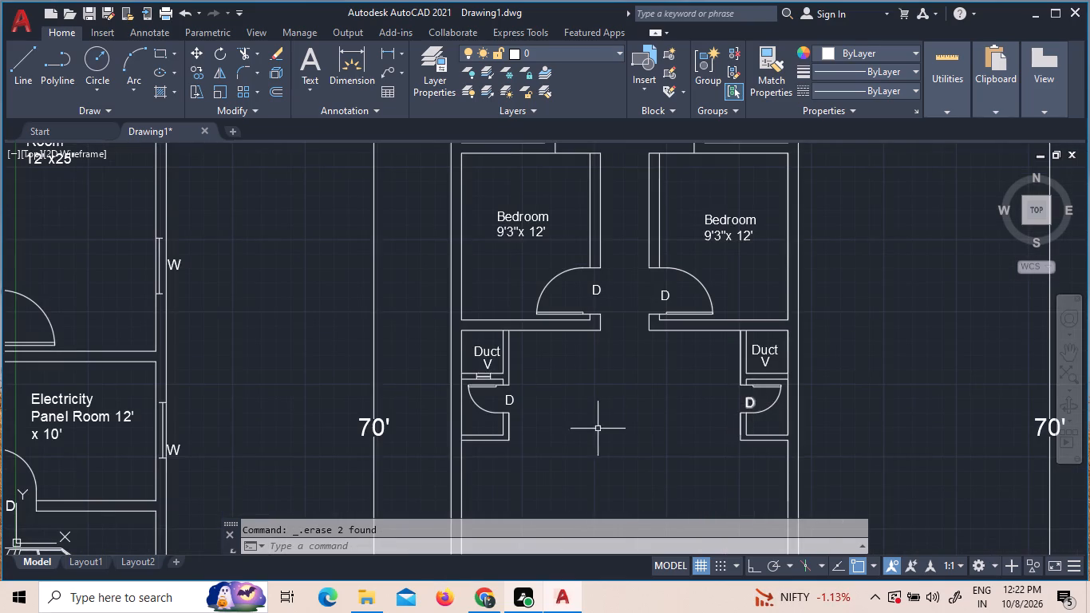
{"action": "scroll", "coordinate": [511, 382], "scroll_direction": "up", "scroll_amount": 2}
{"action": "middle_click_drag", "start_coordinate": [497, 376], "coordinate": [271, 338]}
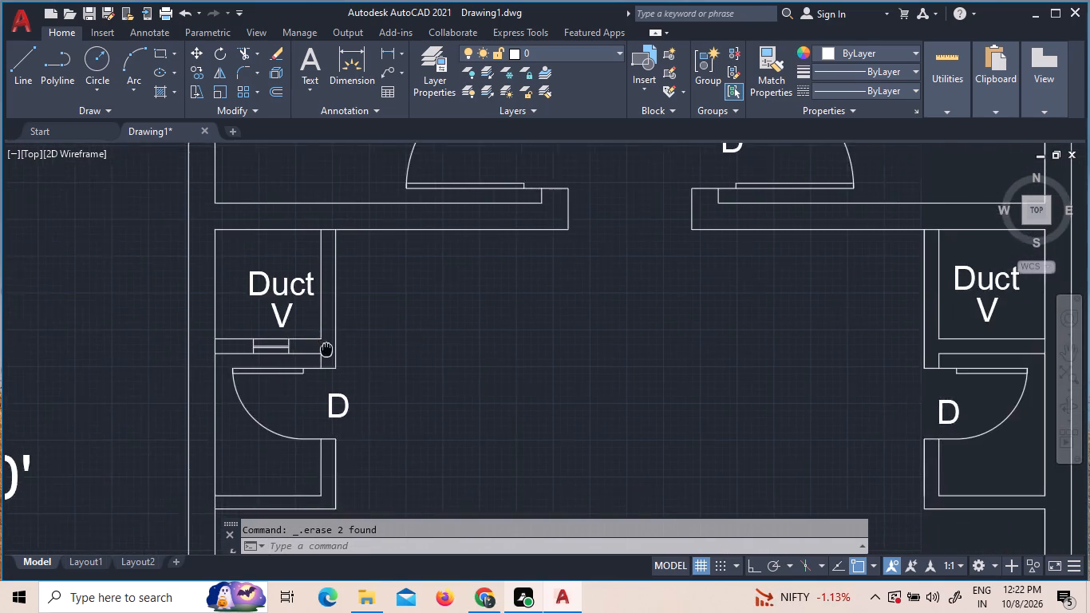
{"action": "middle_click_drag", "start_coordinate": [271, 338], "coordinate": [125, 318]}
{"action": "left_click", "coordinate": [98, 316]}
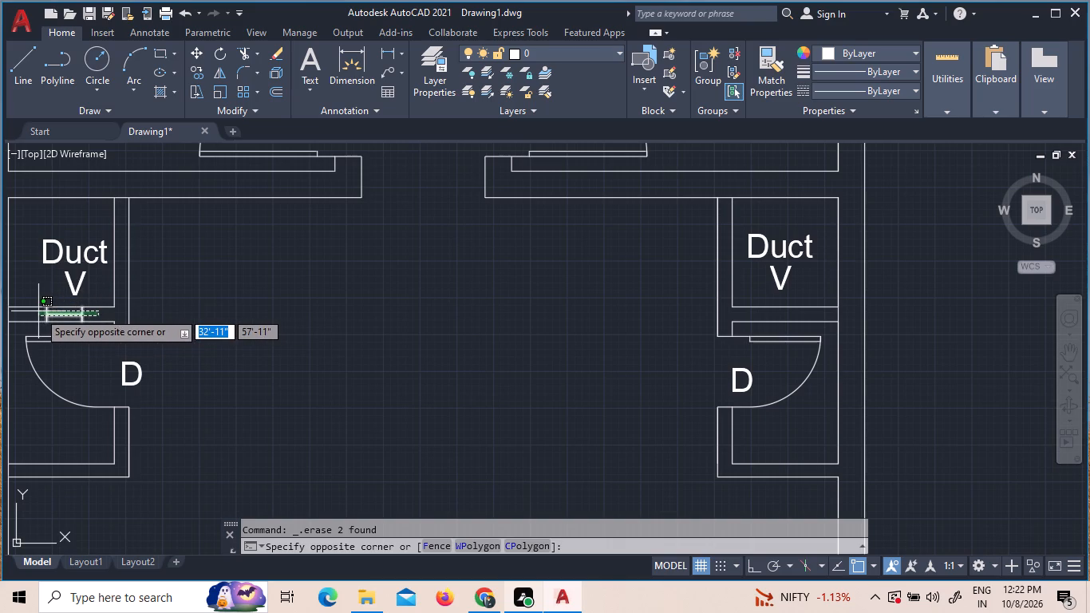
{"action": "key", "text": "Escape"}
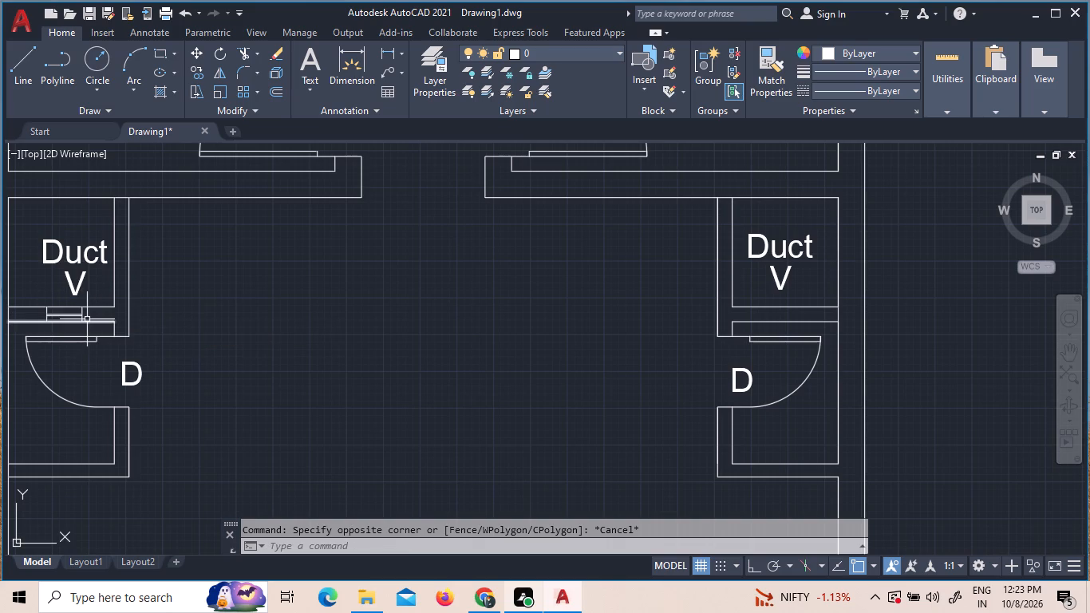
{"action": "left_click", "coordinate": [87, 319]}
{"action": "key", "text": "Escape"}
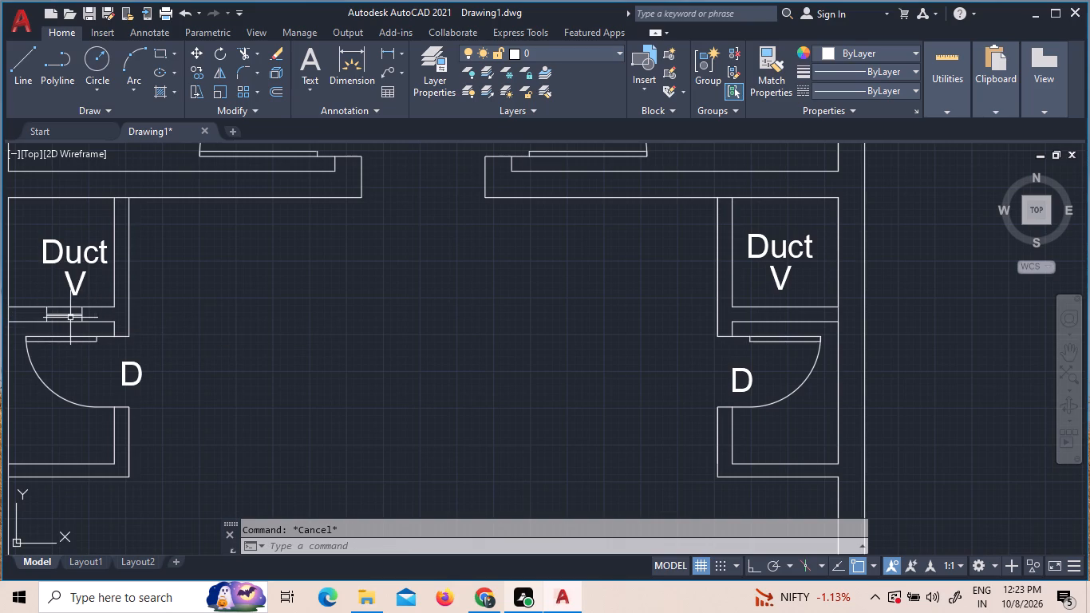
{"action": "scroll", "coordinate": [70, 318], "scroll_direction": "up", "scroll_amount": 1}
{"action": "scroll", "coordinate": [71, 324], "scroll_direction": "down", "scroll_amount": 1}
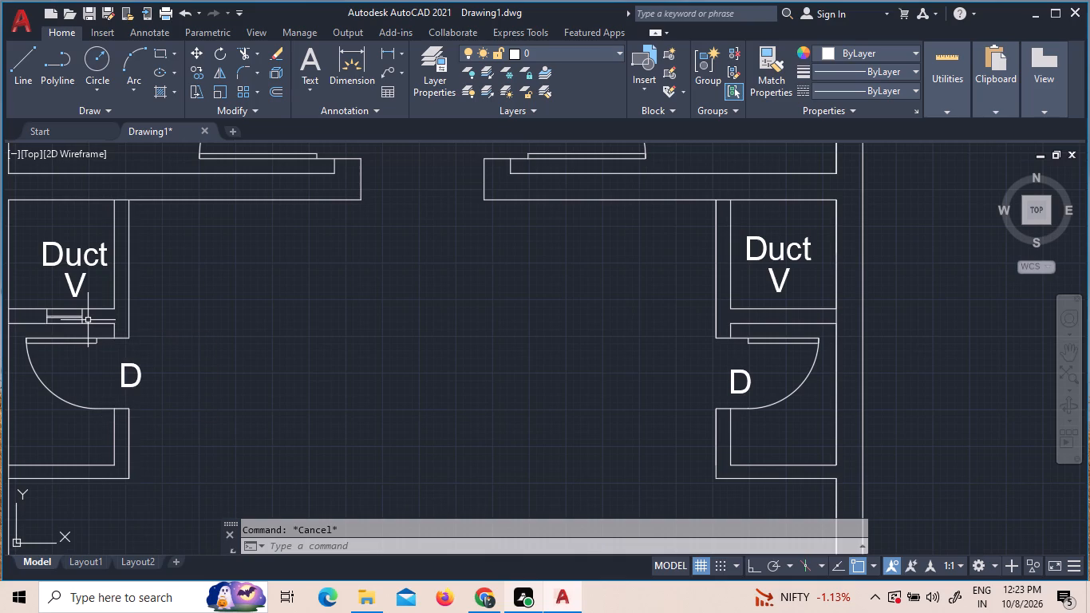
{"action": "left_click", "coordinate": [88, 320]}
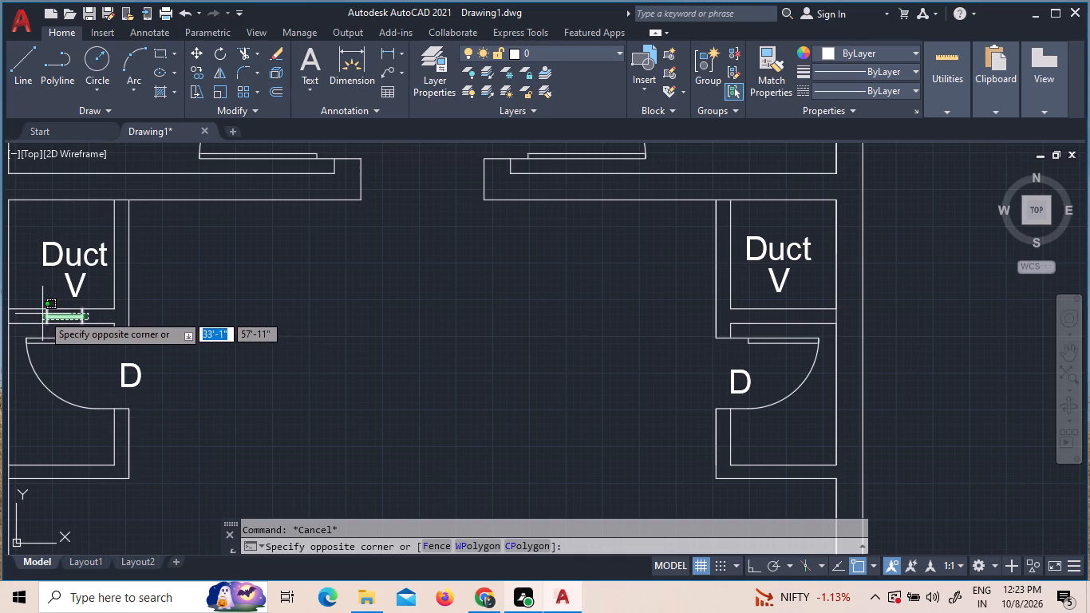
{"action": "left_click", "coordinate": [41, 314]}
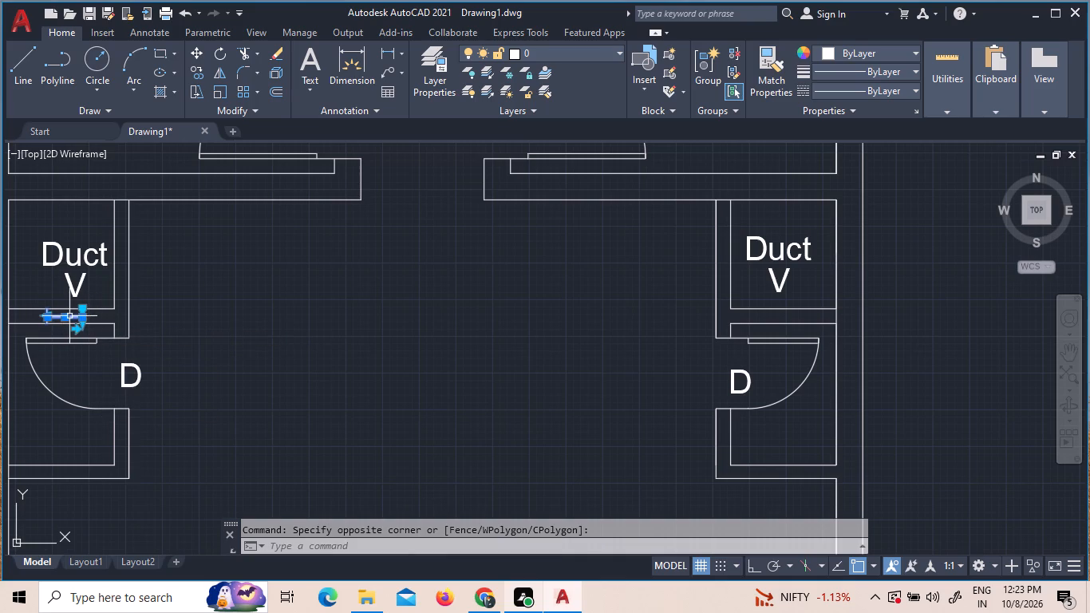
{"action": "right_click", "coordinate": [70, 317]}
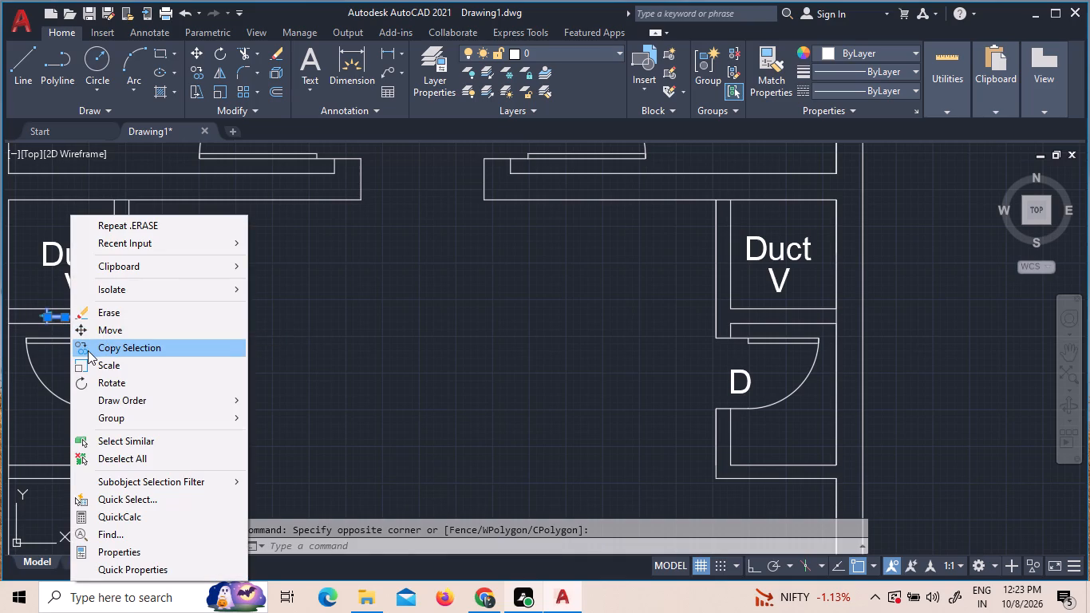
{"action": "left_click", "coordinate": [88, 350]}
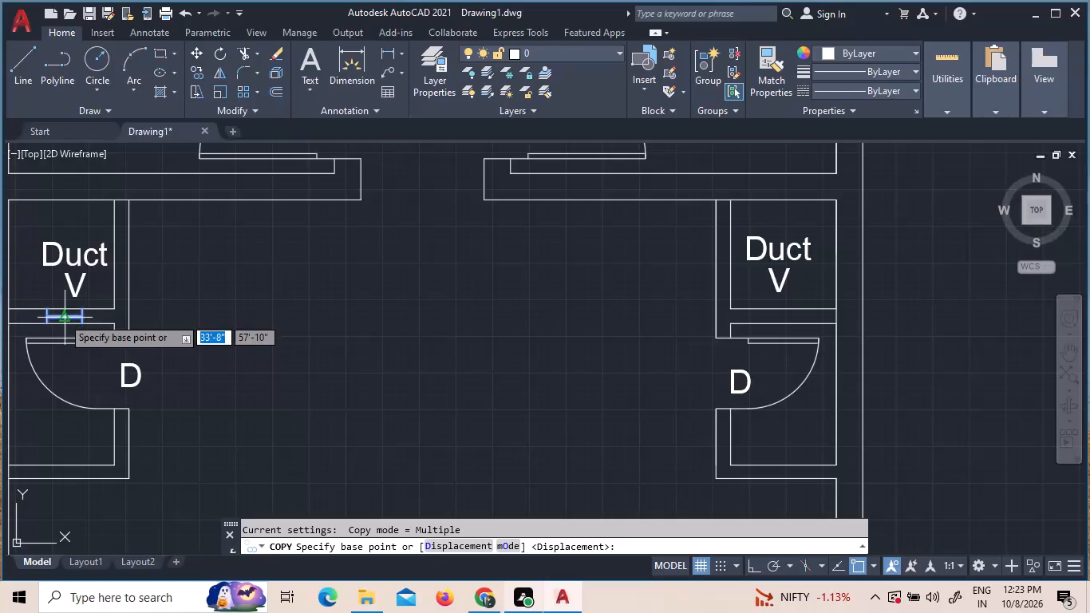
{"action": "left_click", "coordinate": [62, 317]}
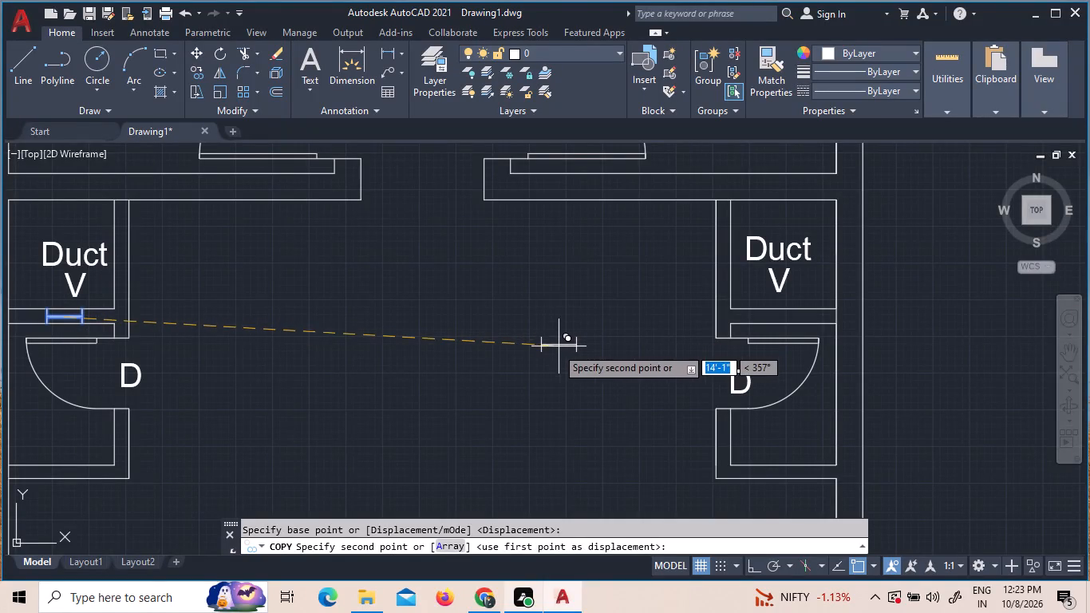
{"action": "key", "text": "F8"}
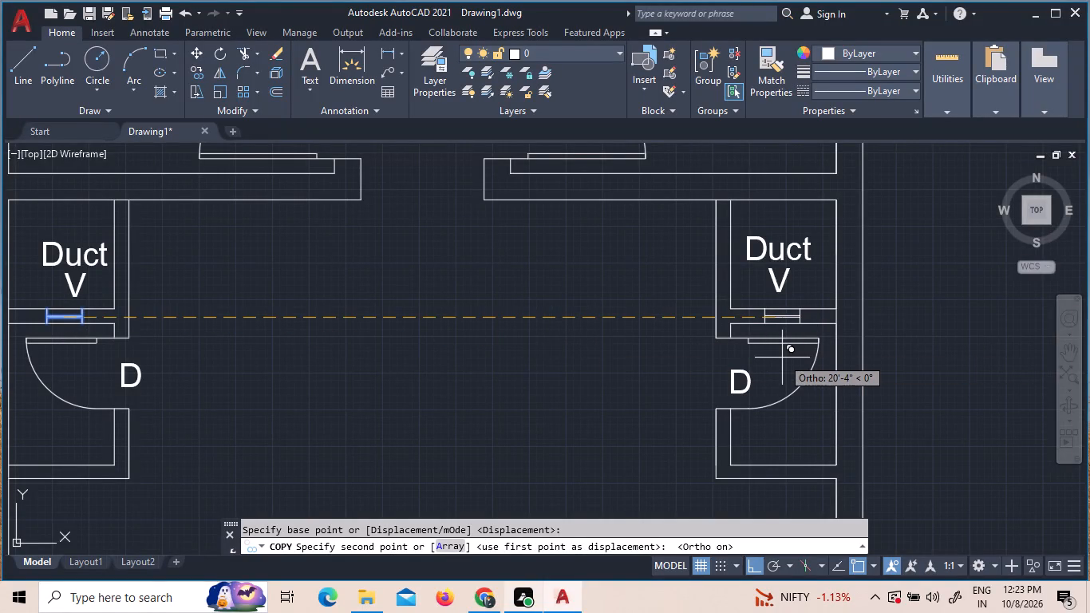
{"action": "left_click", "coordinate": [782, 358]}
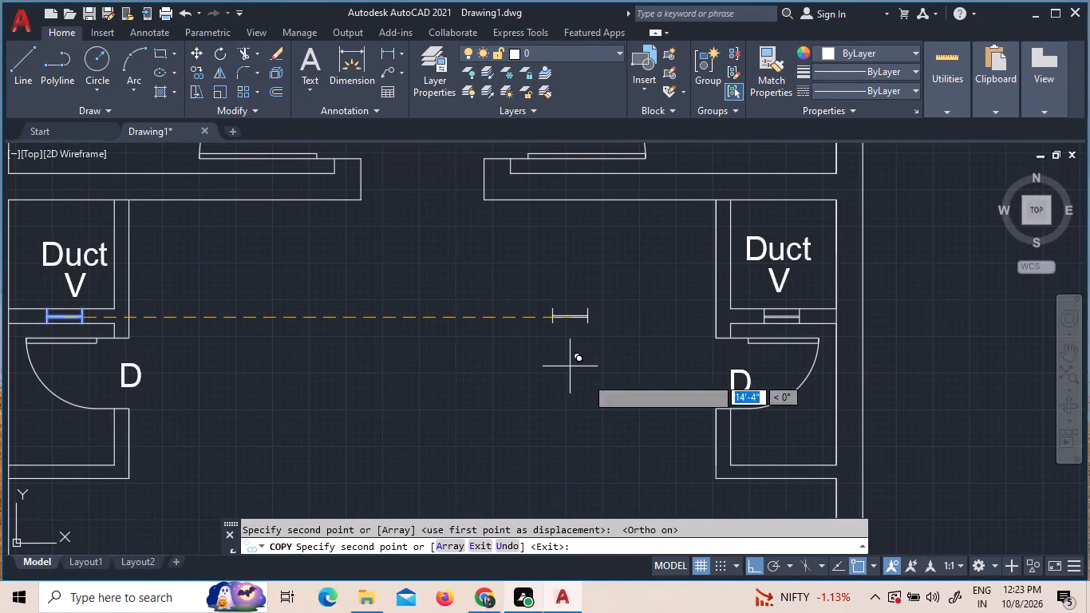
{"action": "key", "text": "Escape"}
Copy the upper toilet's "toilet" label with Ortho off into both small rooms below the lower left and lower right ducts.
{"action": "scroll", "coordinate": [737, 513], "scroll_direction": "down", "scroll_amount": 2}
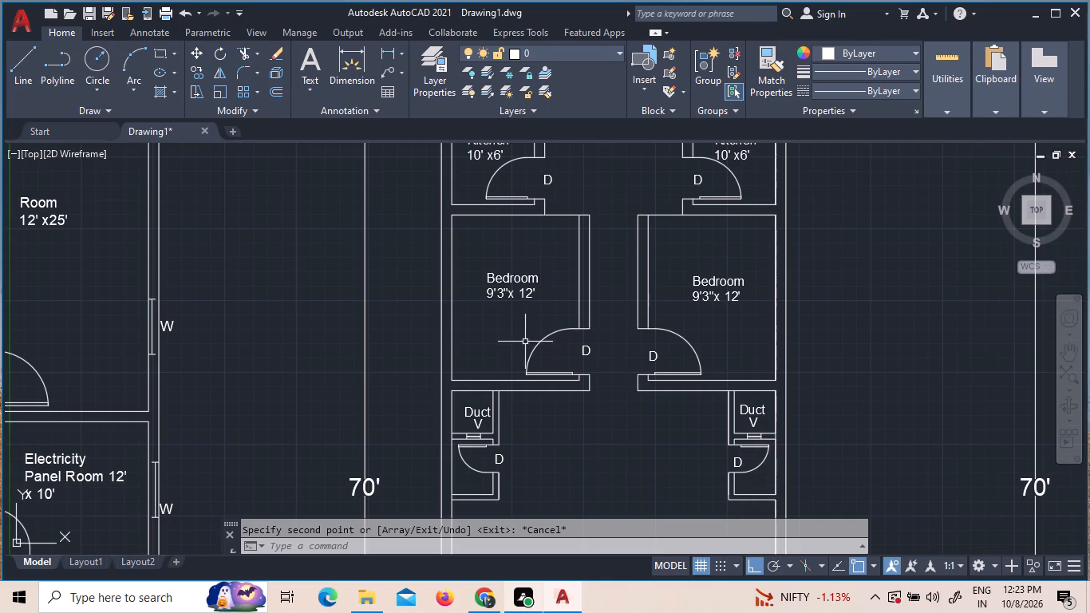
{"action": "scroll", "coordinate": [526, 346], "scroll_direction": "down", "scroll_amount": 2}
{"action": "scroll", "coordinate": [572, 239], "scroll_direction": "up", "scroll_amount": 3}
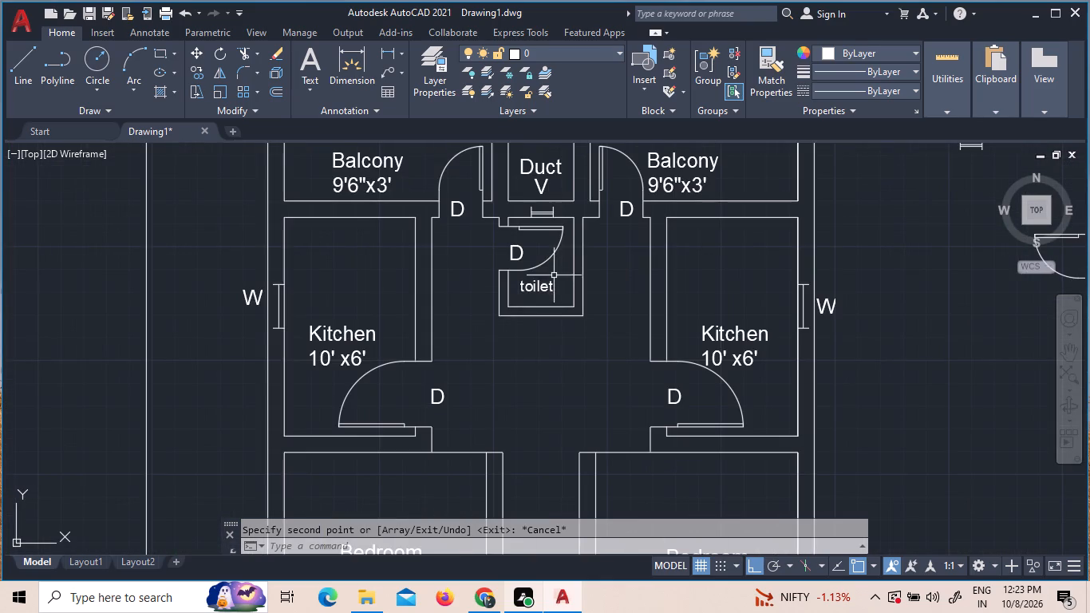
{"action": "left_click", "coordinate": [545, 287]}
{"action": "right_click", "coordinate": [545, 287]}
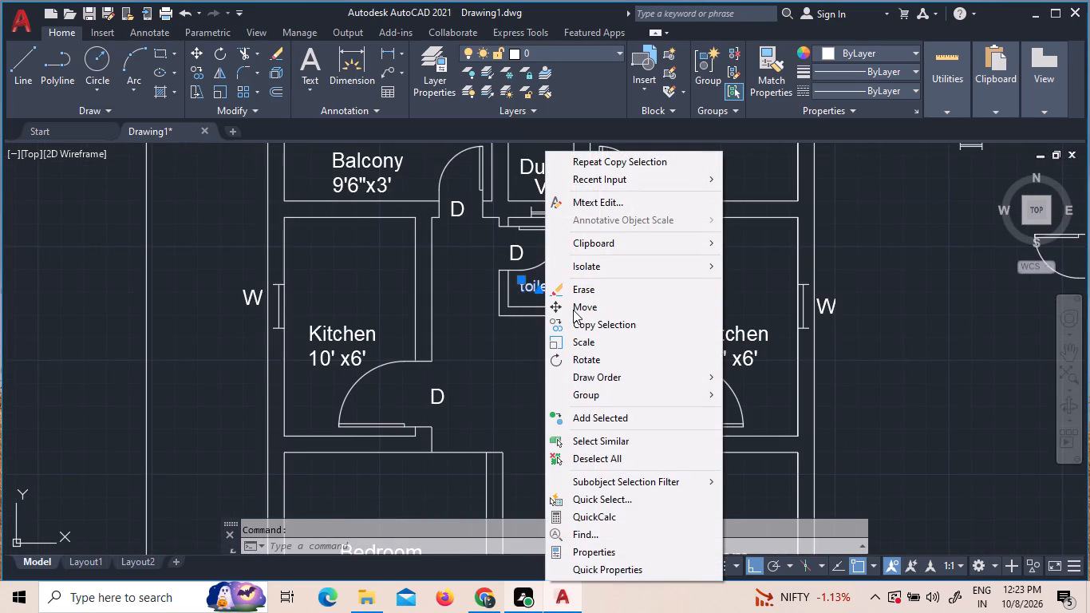
{"action": "left_click", "coordinate": [576, 317]}
{"action": "left_click", "coordinate": [559, 294]}
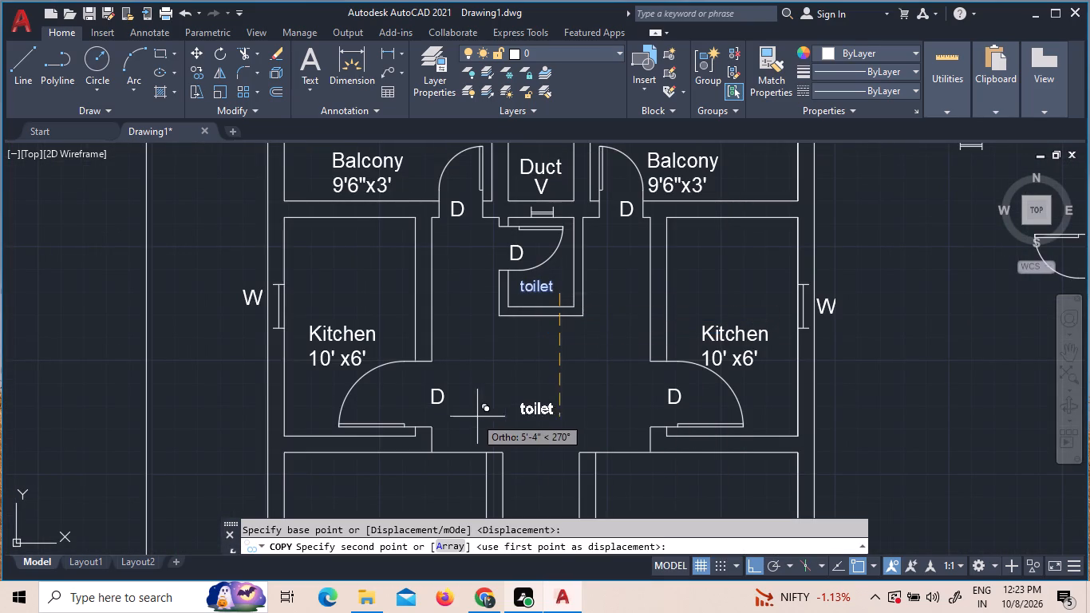
{"action": "key", "text": "F8"}
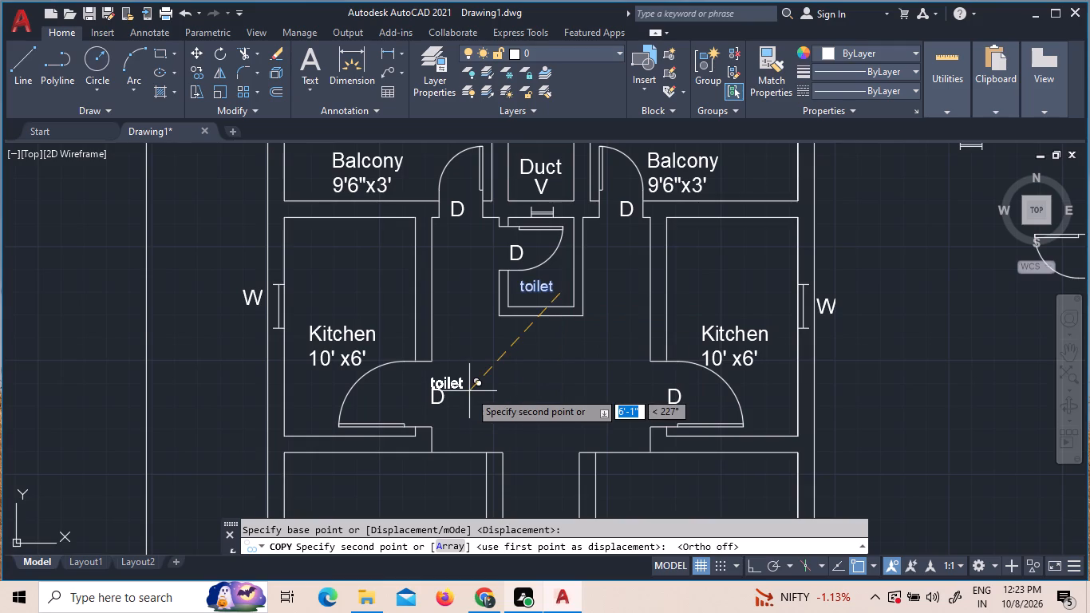
{"action": "scroll", "coordinate": [328, 384], "scroll_direction": "down", "scroll_amount": 5}
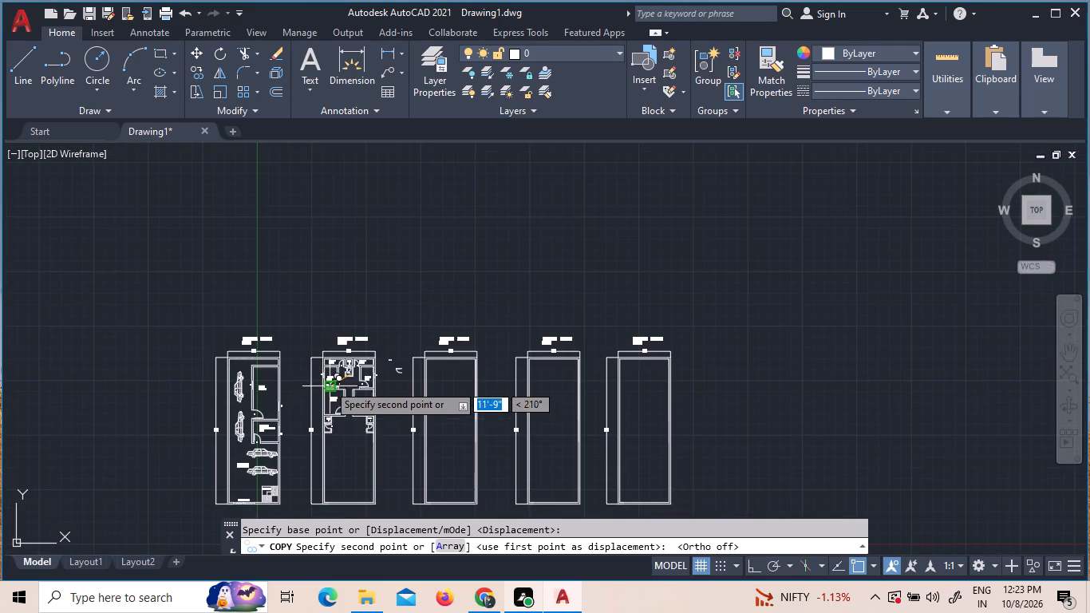
{"action": "scroll", "coordinate": [329, 417], "scroll_direction": "up", "scroll_amount": 2}
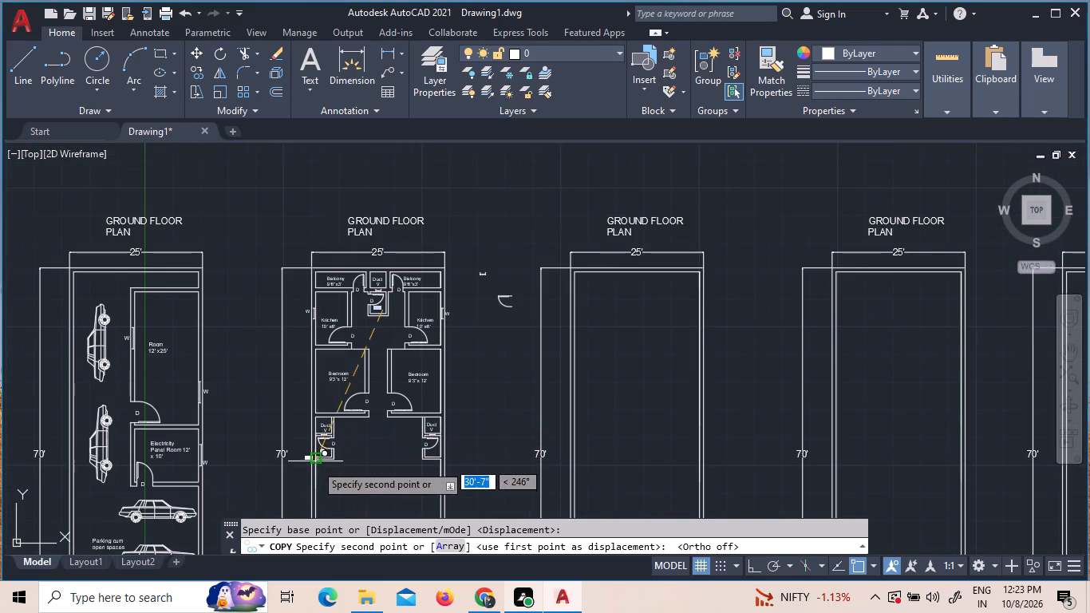
{"action": "scroll", "coordinate": [316, 469], "scroll_direction": "up", "scroll_amount": 6}
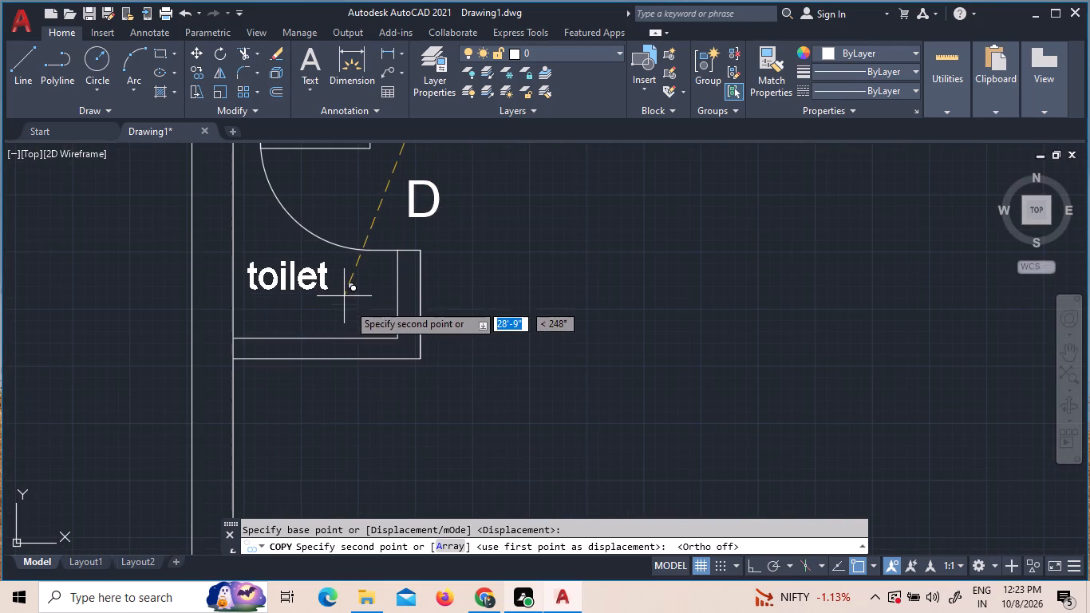
{"action": "left_click", "coordinate": [358, 308]}
{"action": "scroll", "coordinate": [555, 302], "scroll_direction": "down", "scroll_amount": 3}
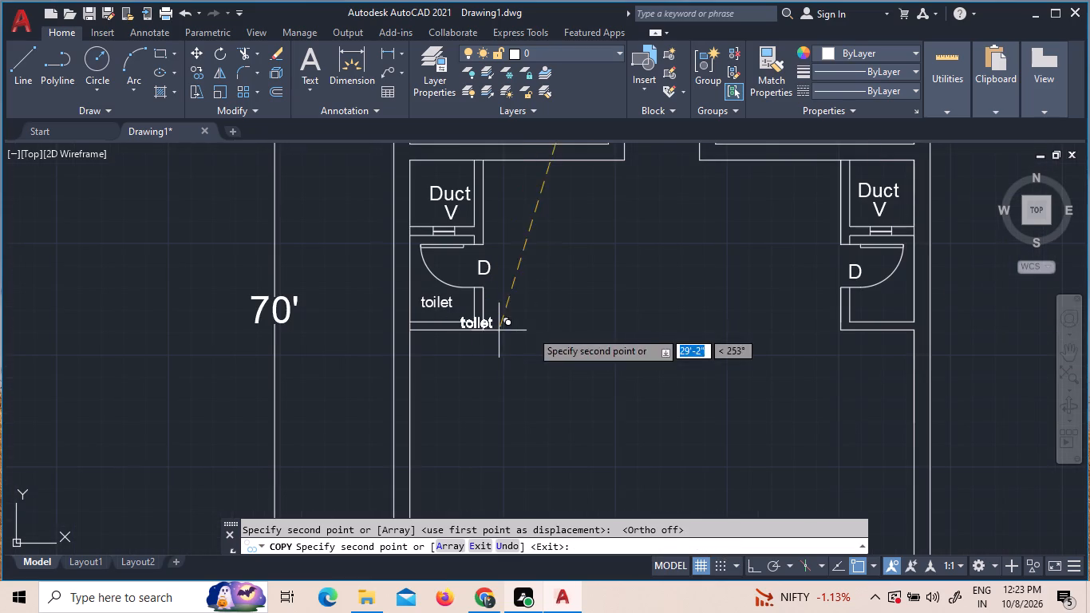
{"action": "left_click", "coordinate": [901, 310]}
{"action": "scroll", "coordinate": [862, 365], "scroll_direction": "down", "scroll_amount": 3}
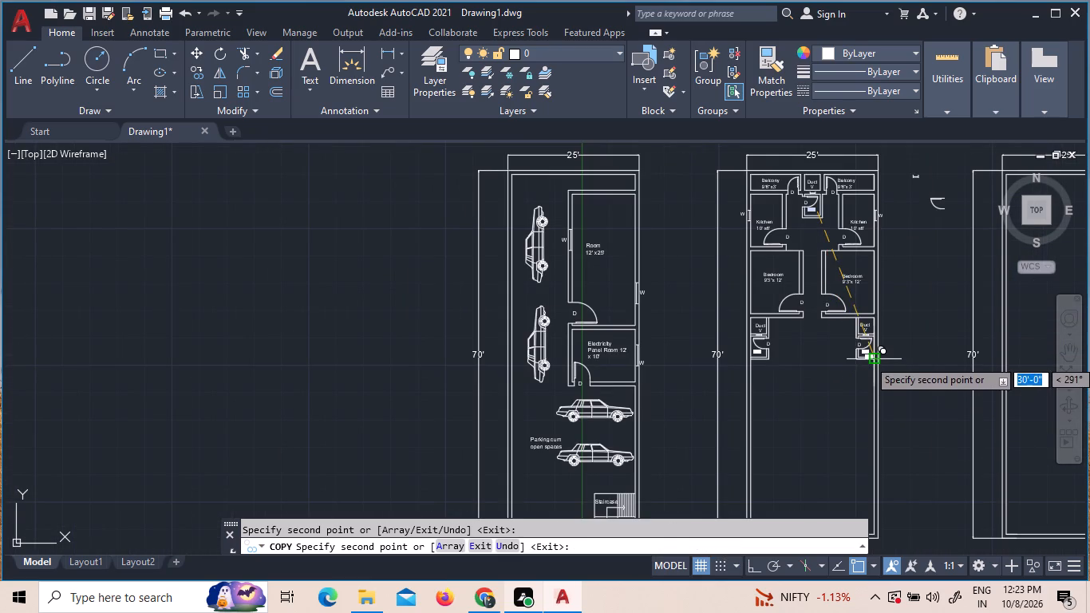
{"action": "key", "text": "Escape"}
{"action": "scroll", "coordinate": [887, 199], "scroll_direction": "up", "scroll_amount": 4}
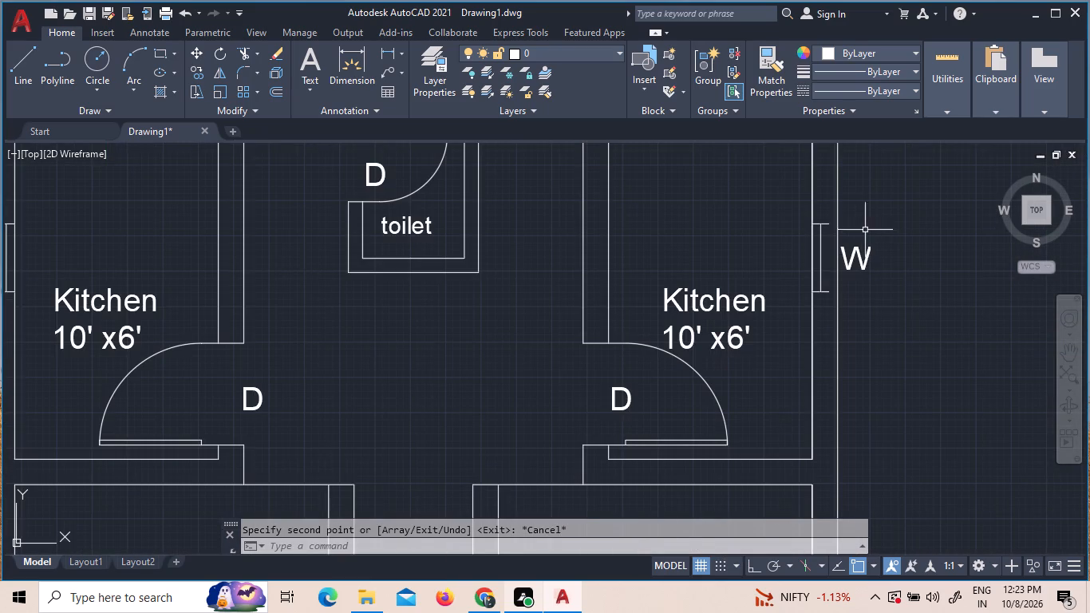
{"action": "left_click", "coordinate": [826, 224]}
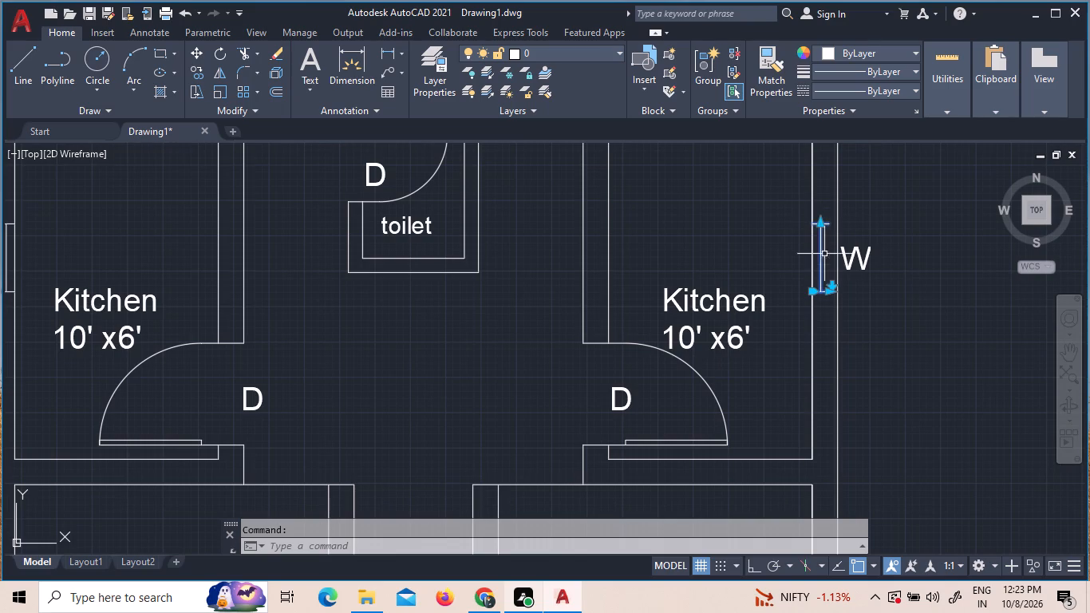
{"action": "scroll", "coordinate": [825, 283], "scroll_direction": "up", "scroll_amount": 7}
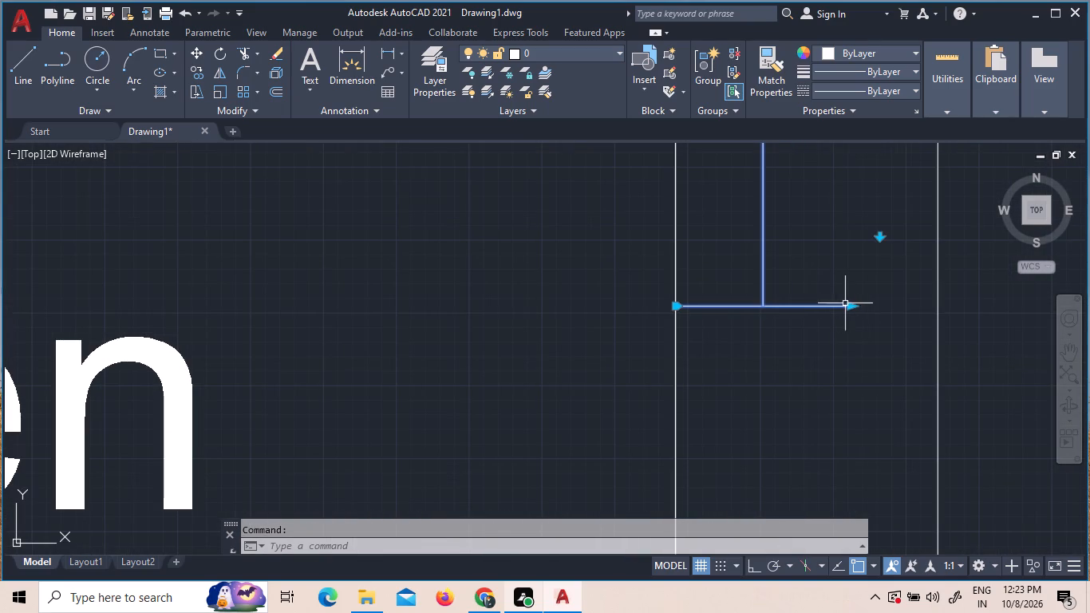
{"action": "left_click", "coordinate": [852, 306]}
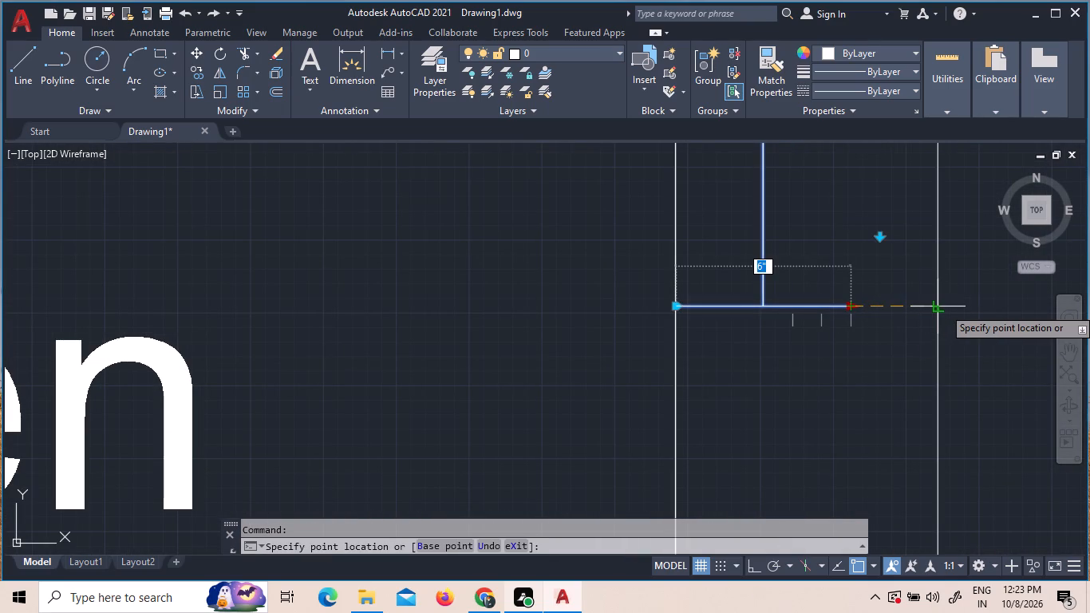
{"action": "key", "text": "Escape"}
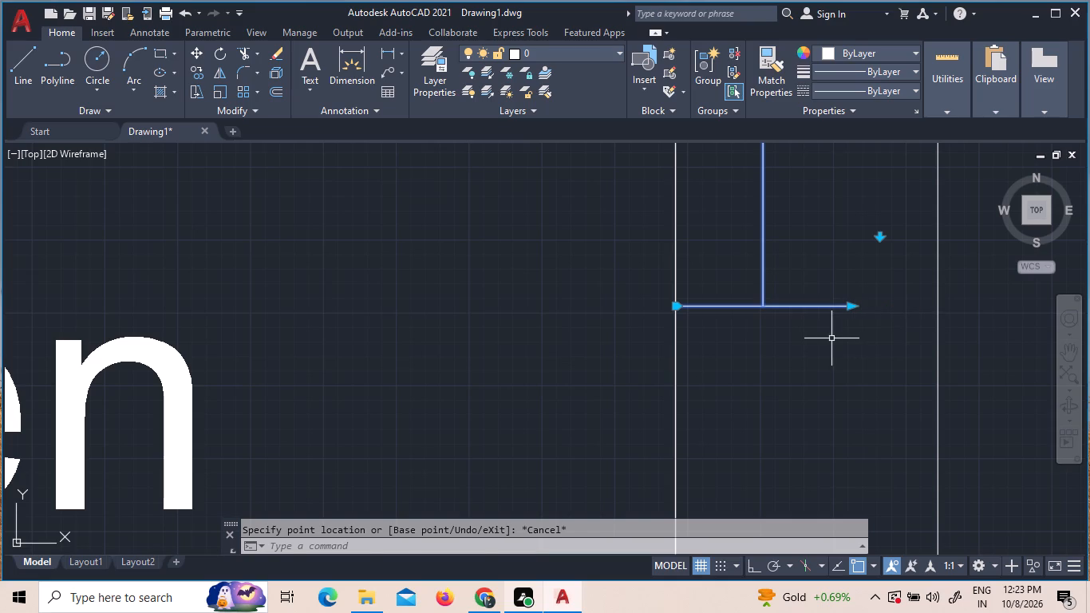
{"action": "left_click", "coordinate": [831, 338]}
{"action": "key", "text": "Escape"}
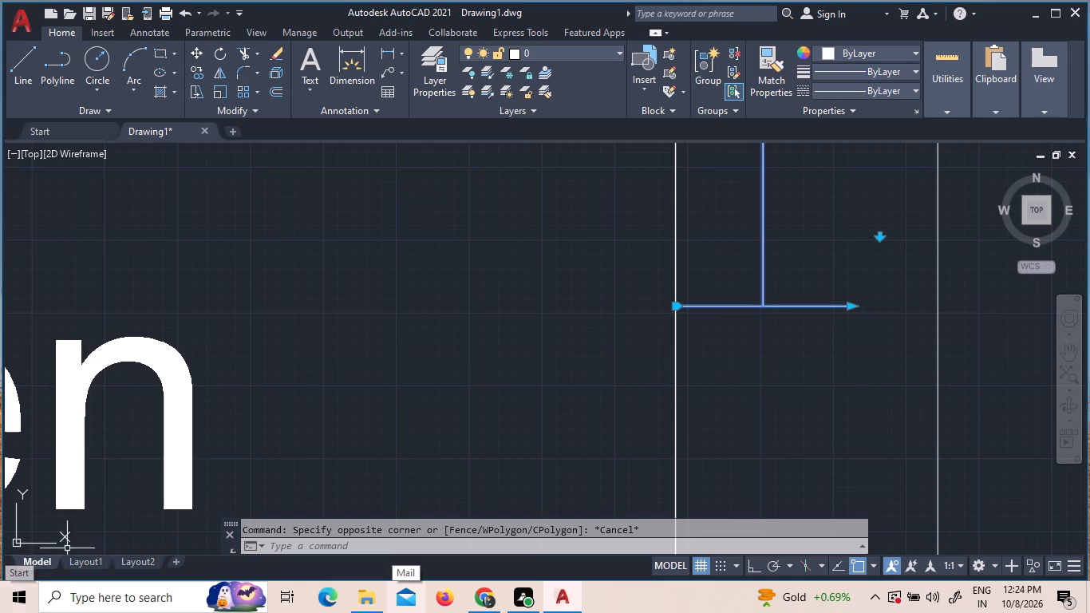
Copy the right kitchen's window symbol about 11'-7" straight down with Ortho on, into the right bedroom's outer wall.
{"action": "left_click", "coordinate": [764, 306]}
{"action": "right_click", "coordinate": [764, 306]}
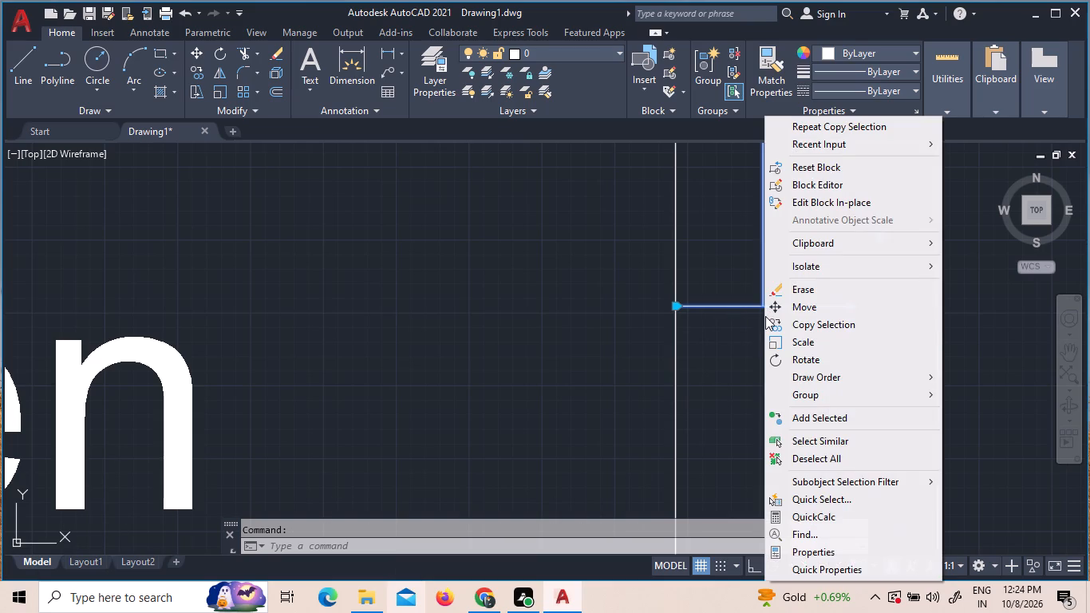
{"action": "left_click", "coordinate": [776, 322]}
{"action": "left_click", "coordinate": [760, 304]}
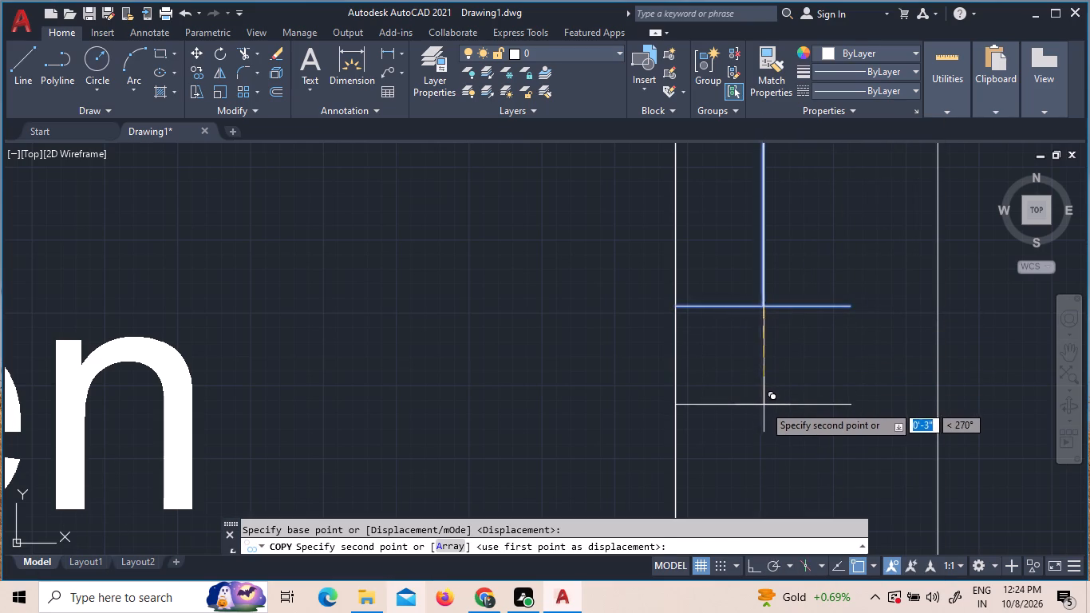
{"action": "key", "text": "F8"}
{"action": "scroll", "coordinate": [756, 413], "scroll_direction": "down", "scroll_amount": 6}
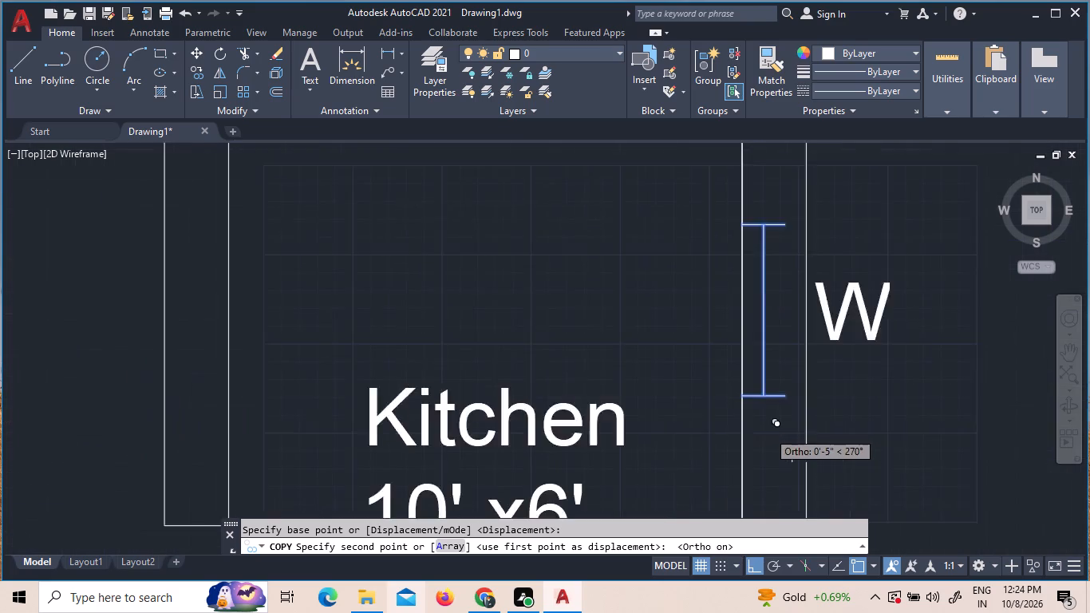
{"action": "scroll", "coordinate": [769, 429], "scroll_direction": "down", "scroll_amount": 12}
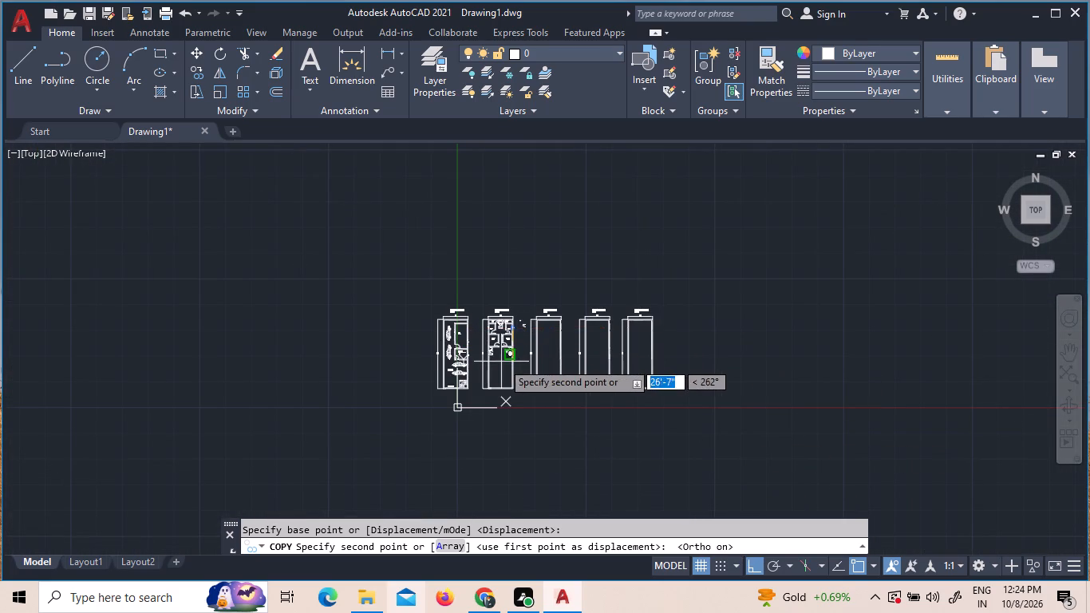
{"action": "scroll", "coordinate": [504, 361], "scroll_direction": "up", "scroll_amount": 6}
{"action": "scroll", "coordinate": [493, 218], "scroll_direction": "up", "scroll_amount": 3}
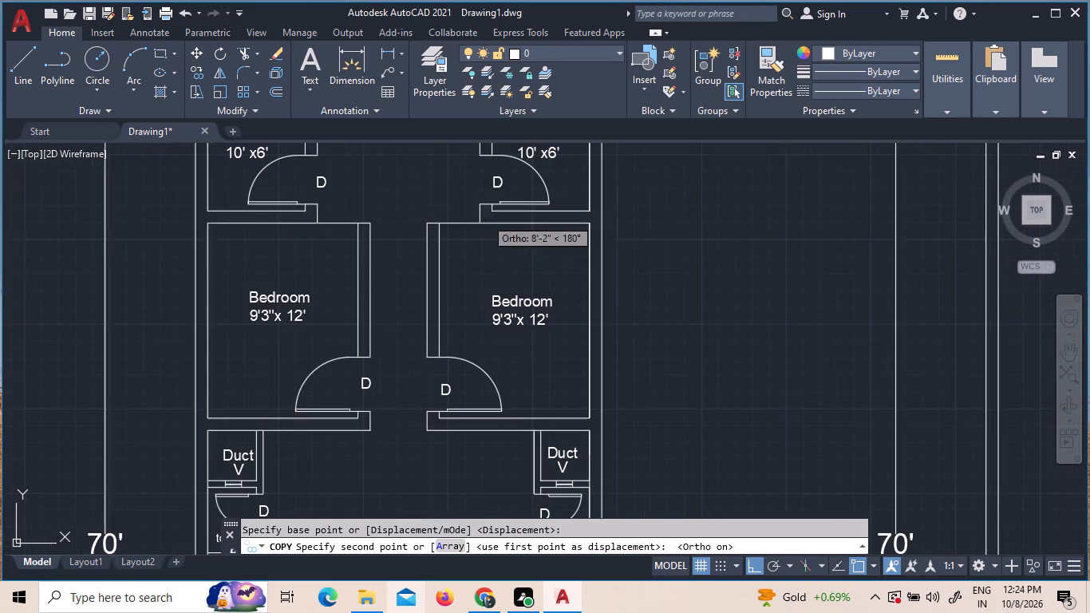
{"action": "scroll", "coordinate": [543, 255], "scroll_direction": "up", "scroll_amount": 4}
{"action": "scroll", "coordinate": [567, 354], "scroll_direction": "down", "scroll_amount": 1}
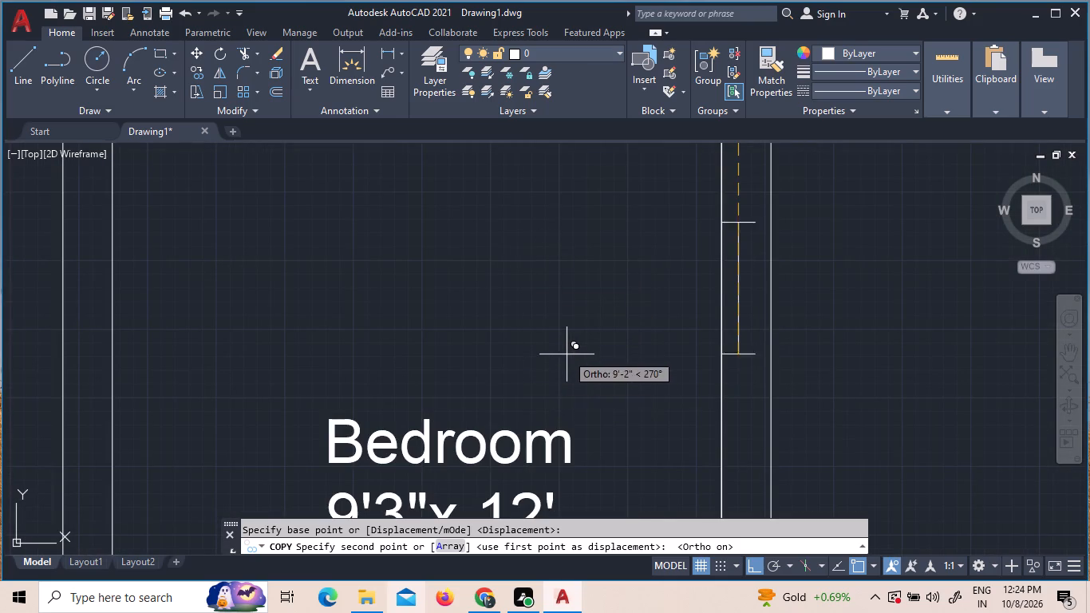
{"action": "scroll", "coordinate": [567, 354], "scroll_direction": "down", "scroll_amount": 2}
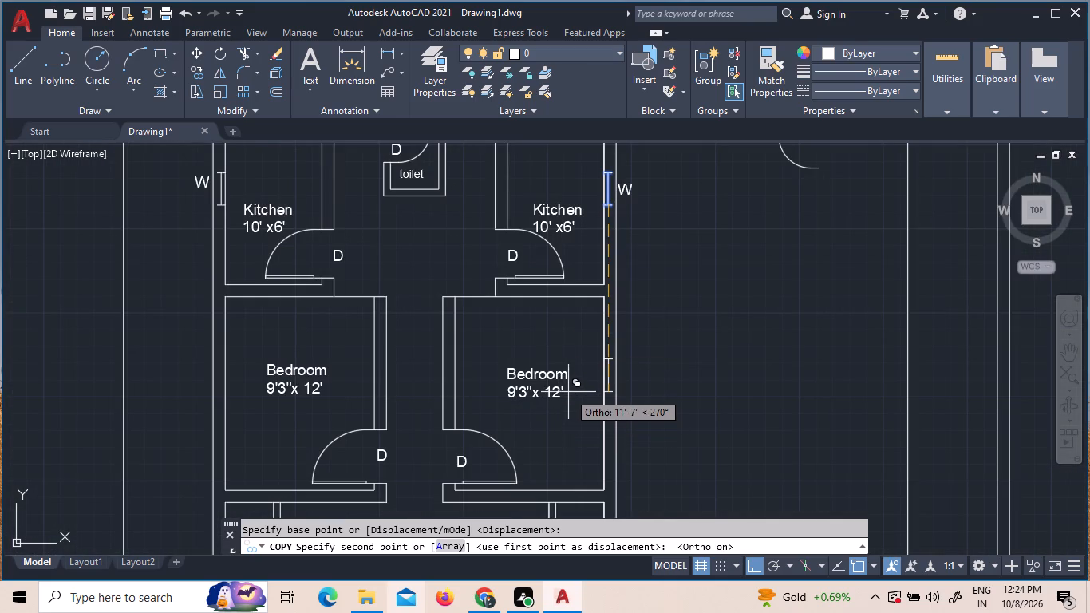
{"action": "left_click", "coordinate": [568, 392]}
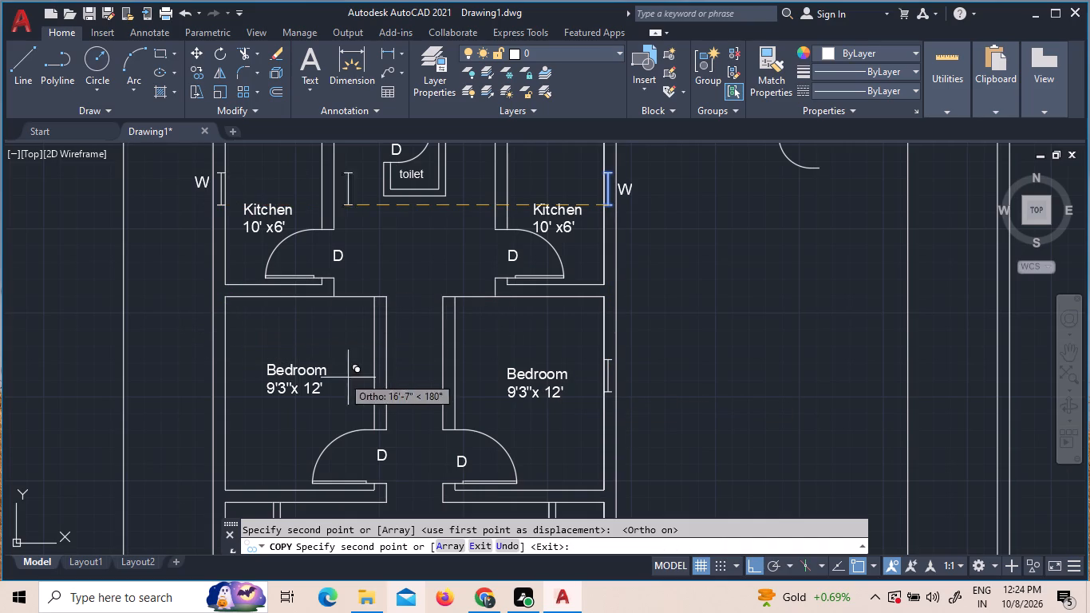
{"action": "key", "text": "Escape"}
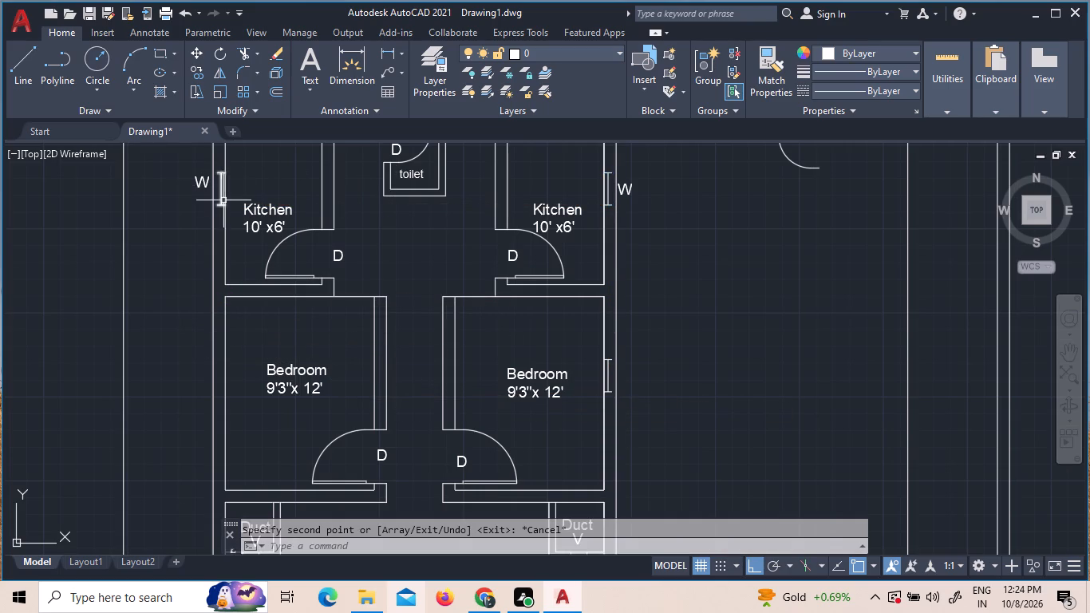
Copy the left kitchen's window symbol straight down with Ortho on, into the left bedroom's outer wall.
{"action": "scroll", "coordinate": [223, 200], "scroll_direction": "up", "scroll_amount": 2}
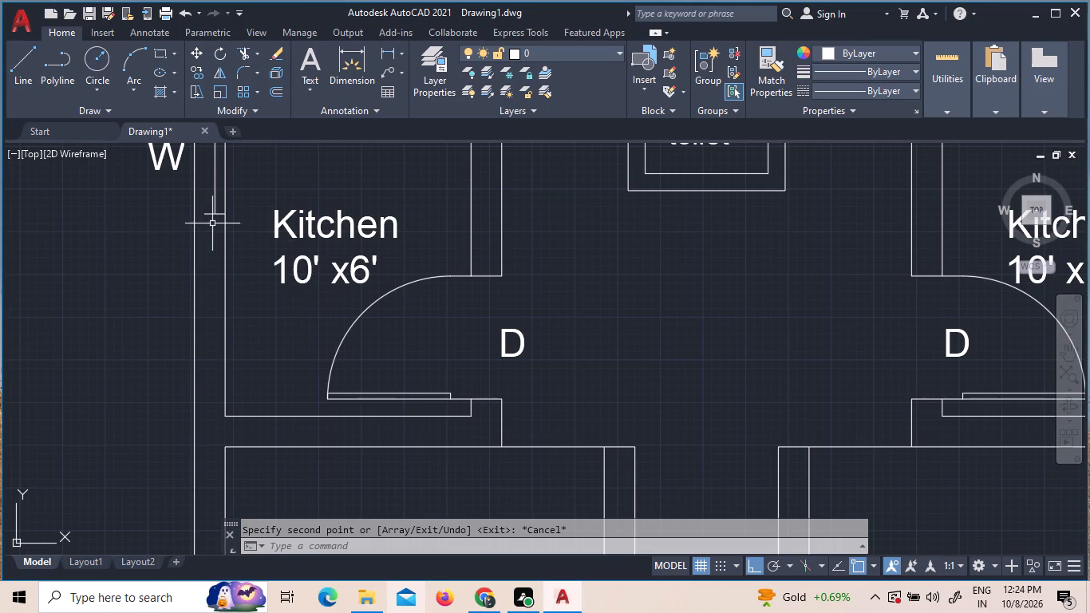
{"action": "left_click", "coordinate": [220, 219]}
{"action": "left_click", "coordinate": [210, 198]}
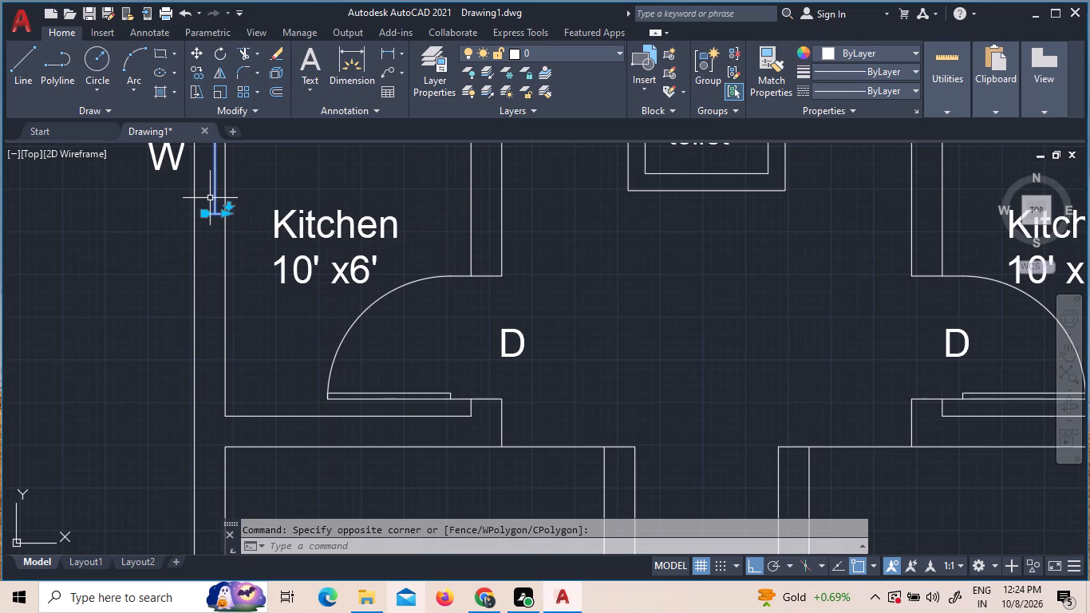
{"action": "right_click", "coordinate": [210, 198]}
{"action": "left_click", "coordinate": [231, 327]}
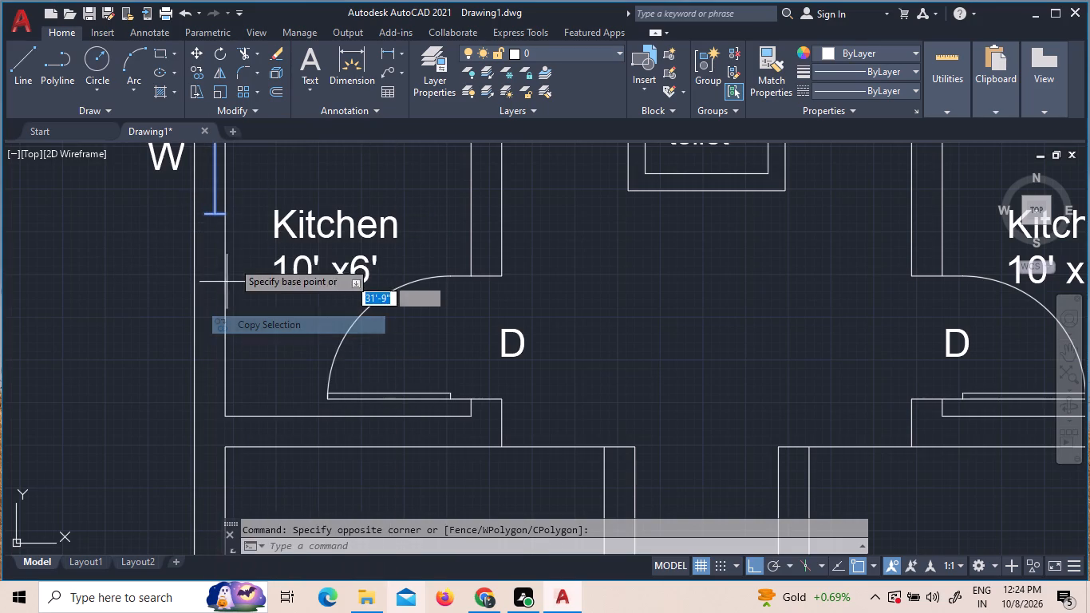
{"action": "left_click", "coordinate": [216, 215]}
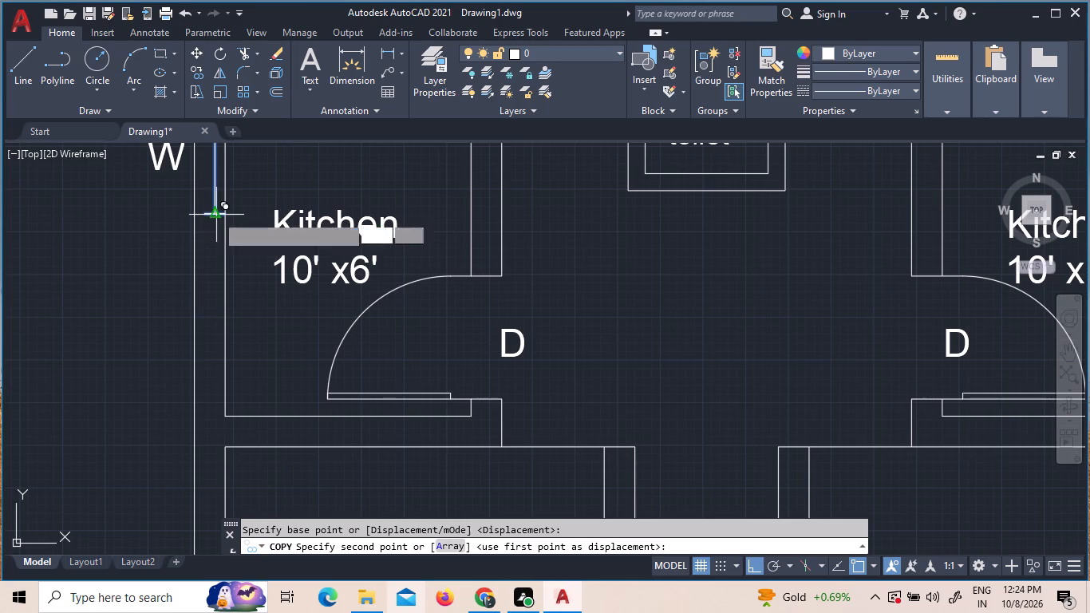
{"action": "scroll", "coordinate": [184, 480], "scroll_direction": "down", "scroll_amount": 8}
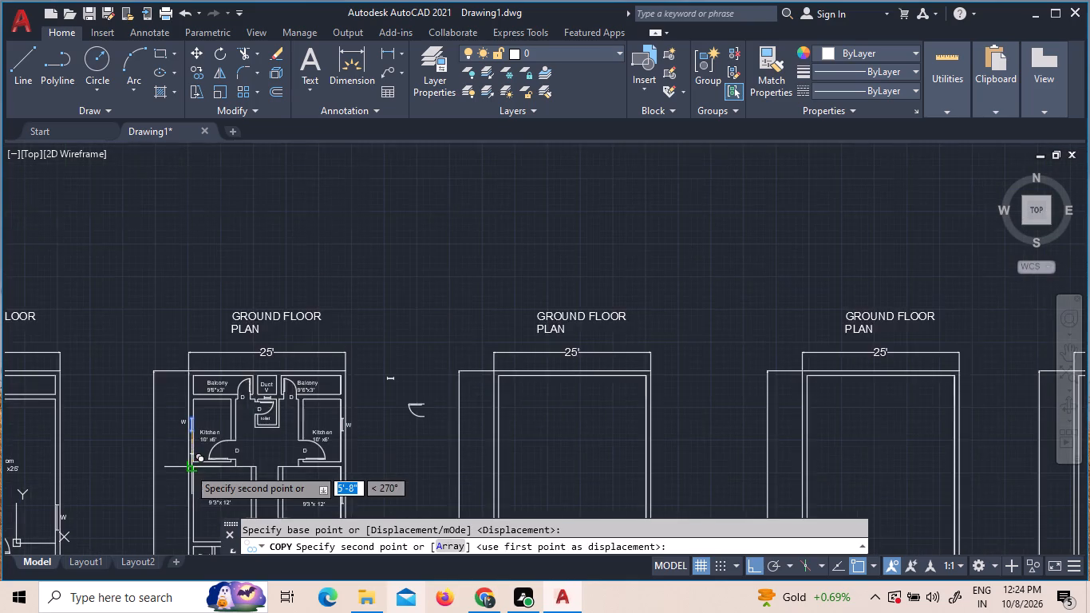
{"action": "scroll", "coordinate": [188, 468], "scroll_direction": "down", "scroll_amount": 1}
{"action": "scroll", "coordinate": [190, 504], "scroll_direction": "up", "scroll_amount": 6}
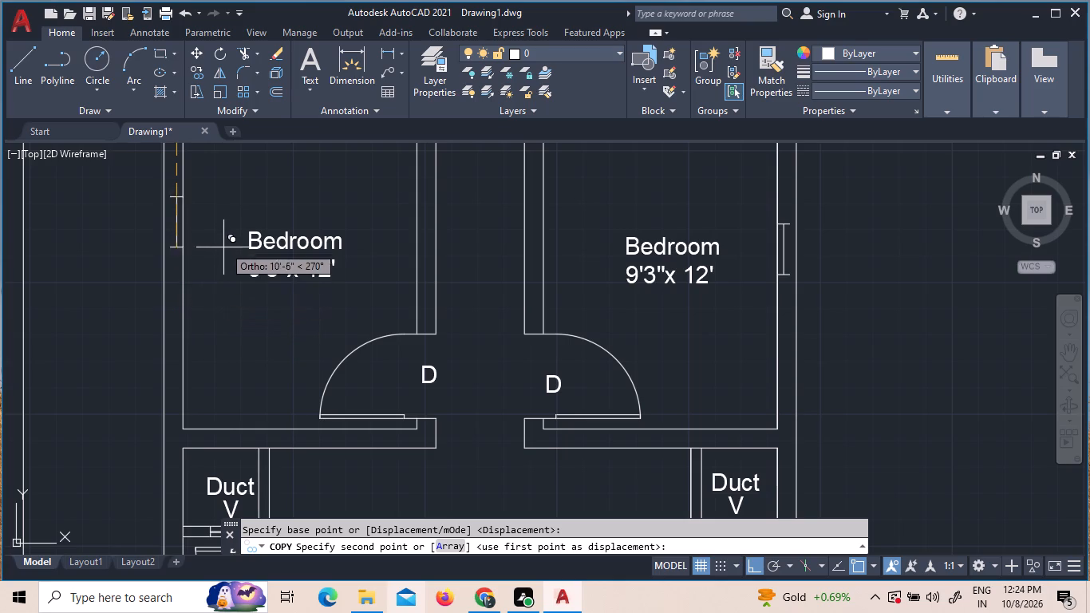
{"action": "left_click", "coordinate": [230, 215]}
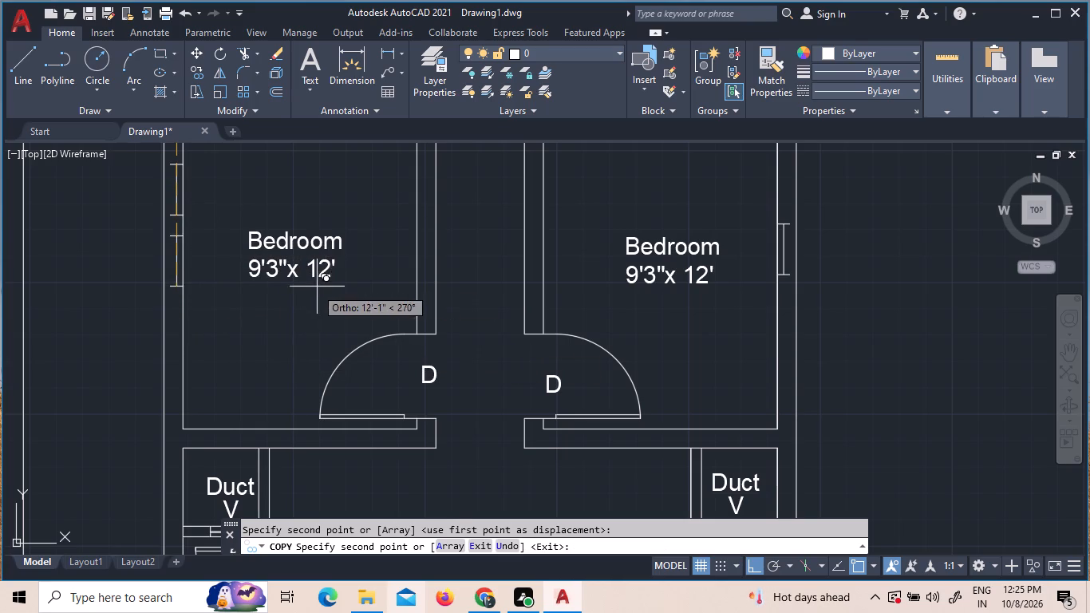
{"action": "key", "text": "Escape"}
Examine the two-unit plan's bedrooms, ducts, toilets and empty lower area, and the staircase in the adjacent ground floor plan.
{"action": "scroll", "coordinate": [349, 291], "scroll_direction": "down", "scroll_amount": 4}
{"action": "scroll", "coordinate": [481, 277], "scroll_direction": "up", "scroll_amount": 1}
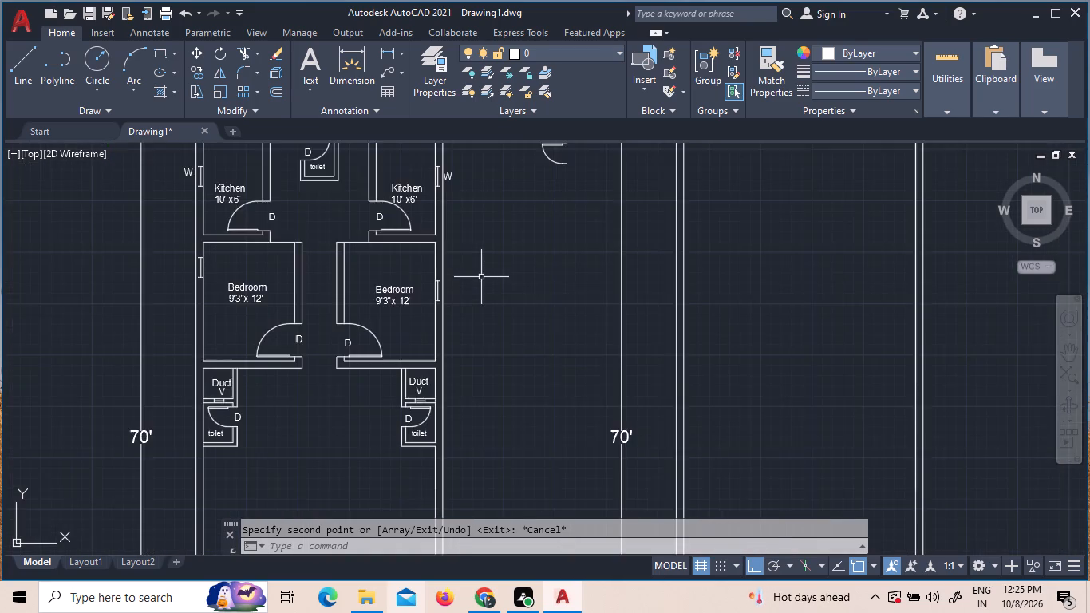
{"action": "scroll", "coordinate": [466, 285], "scroll_direction": "up", "scroll_amount": 5}
{"action": "scroll", "coordinate": [198, 289], "scroll_direction": "up", "scroll_amount": 4}
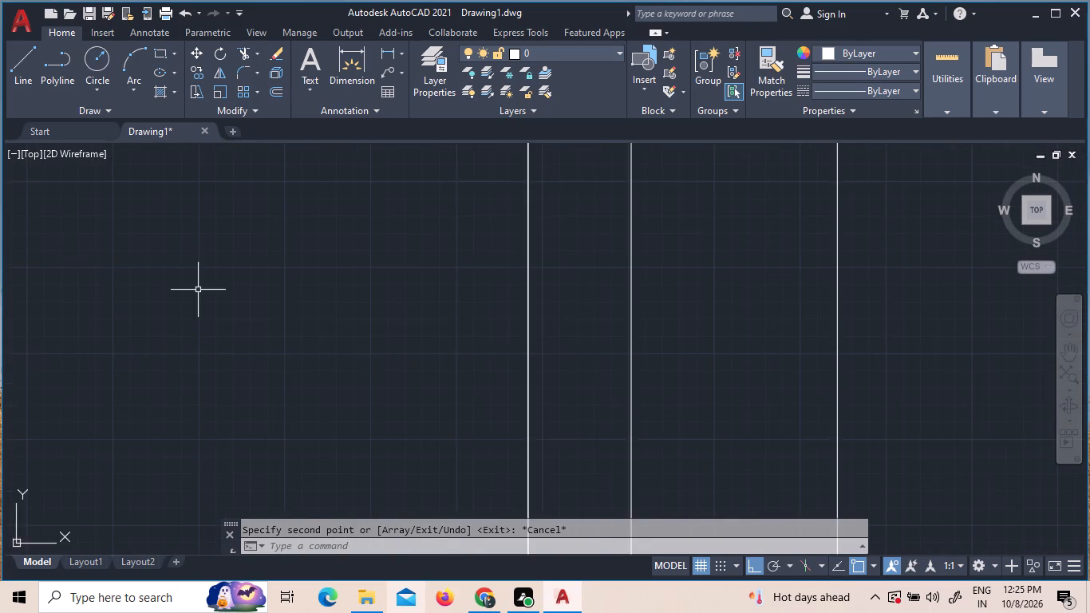
{"action": "scroll", "coordinate": [198, 290], "scroll_direction": "down", "scroll_amount": 10}
{"action": "scroll", "coordinate": [129, 386], "scroll_direction": "down", "scroll_amount": 1}
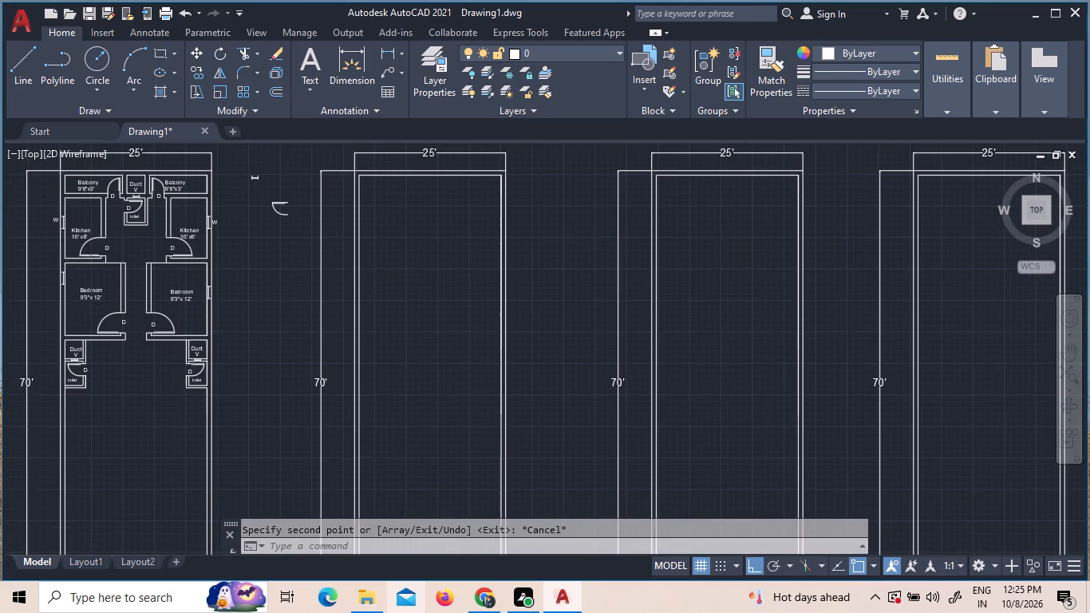
{"action": "scroll", "coordinate": [121, 362], "scroll_direction": "up", "scroll_amount": 2}
{"action": "scroll", "coordinate": [65, 239], "scroll_direction": "up", "scroll_amount": 2}
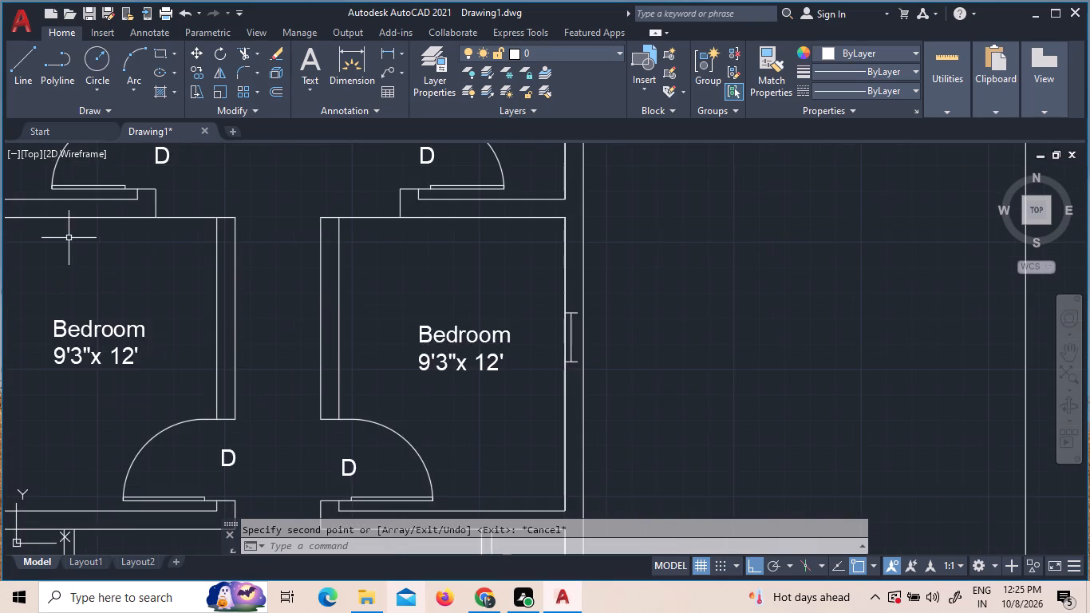
{"action": "scroll", "coordinate": [79, 238], "scroll_direction": "down", "scroll_amount": 1}
{"action": "scroll", "coordinate": [100, 466], "scroll_direction": "down", "scroll_amount": 1}
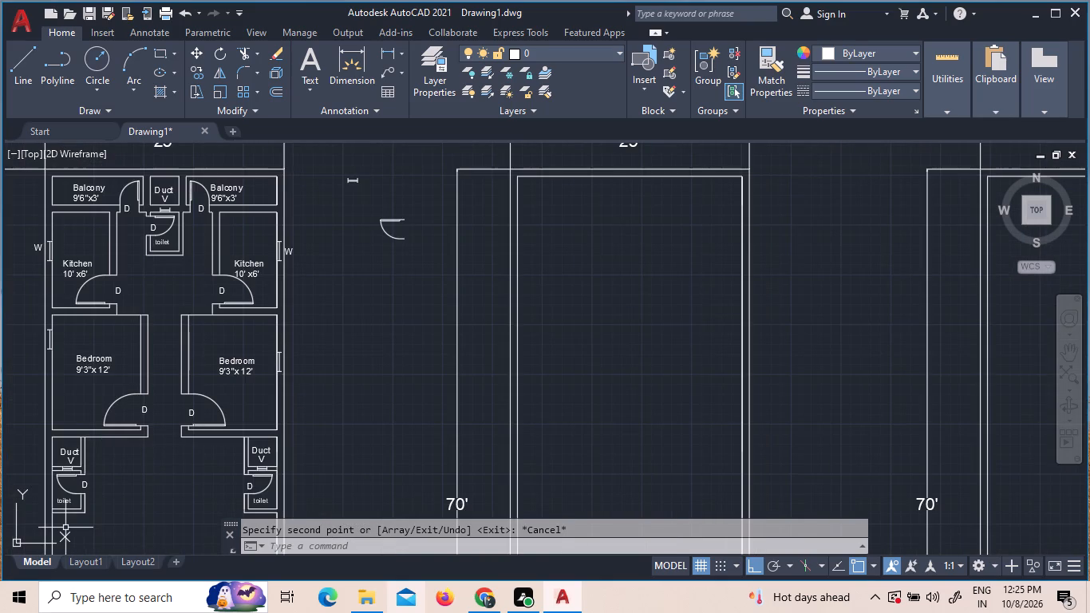
{"action": "scroll", "coordinate": [65, 532], "scroll_direction": "up", "scroll_amount": 1}
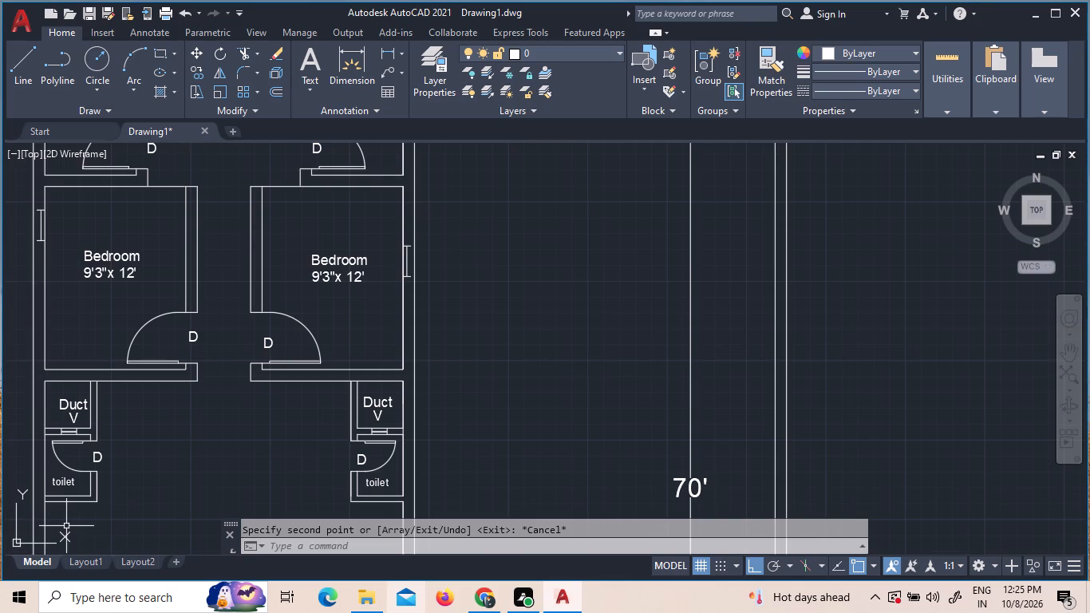
{"action": "scroll", "coordinate": [259, 407], "scroll_direction": "down", "scroll_amount": 2}
{"action": "middle_click_drag", "start_coordinate": [265, 453], "coordinate": [273, 396]}
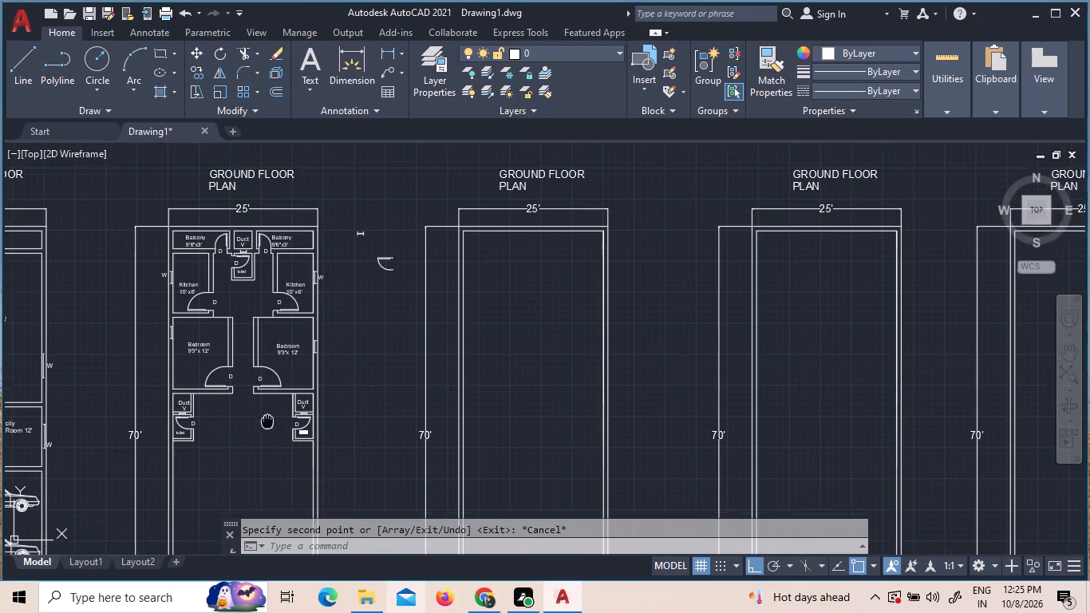
{"action": "middle_click_drag", "start_coordinate": [273, 396], "coordinate": [309, 273]}
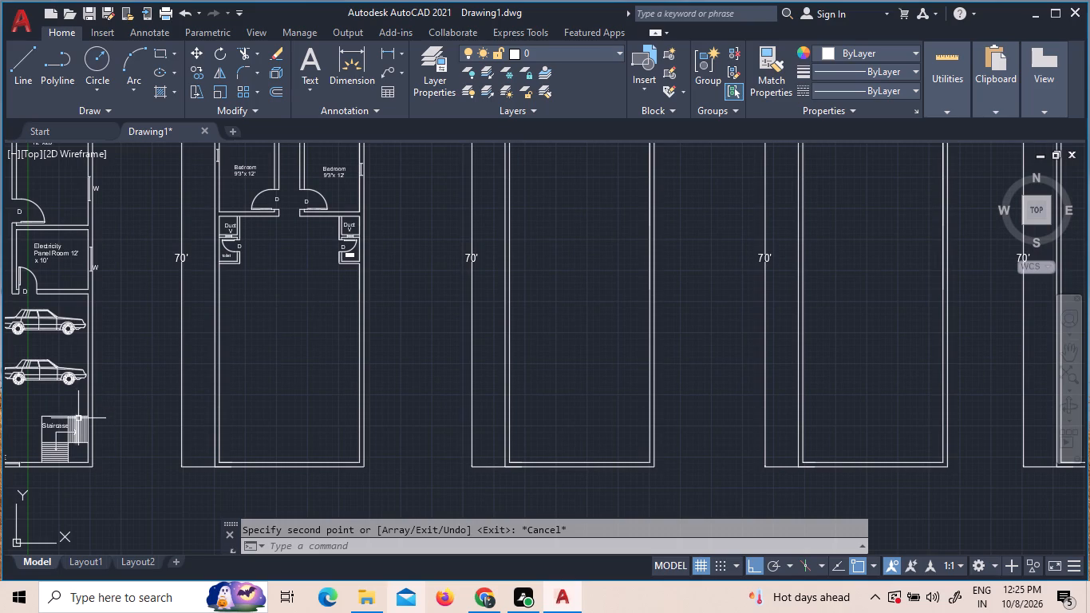
{"action": "scroll", "coordinate": [94, 430], "scroll_direction": "up", "scroll_amount": 4}
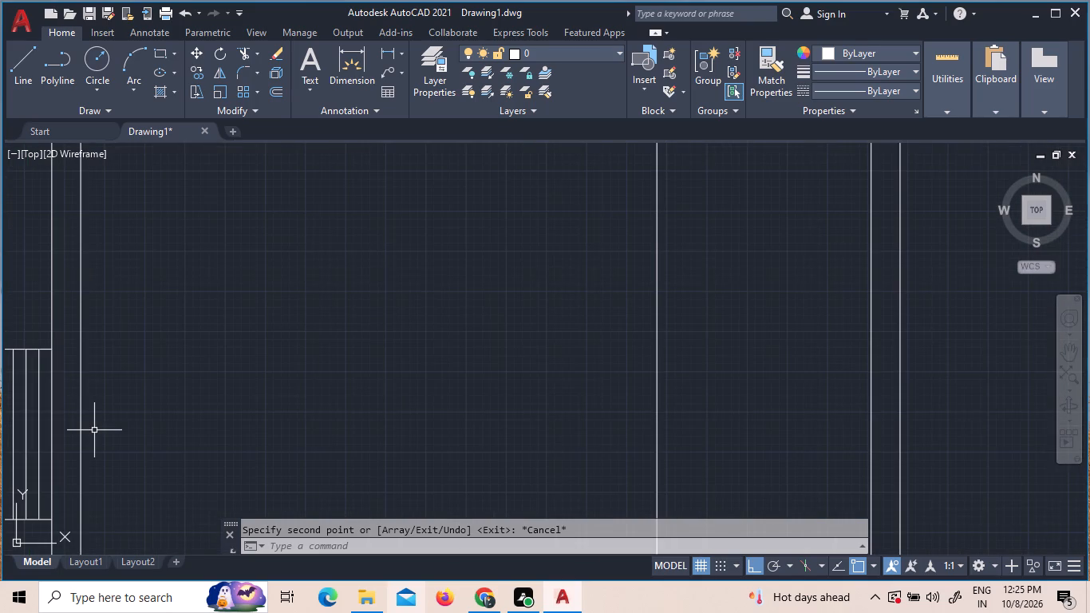
{"action": "scroll", "coordinate": [94, 430], "scroll_direction": "down", "scroll_amount": 4}
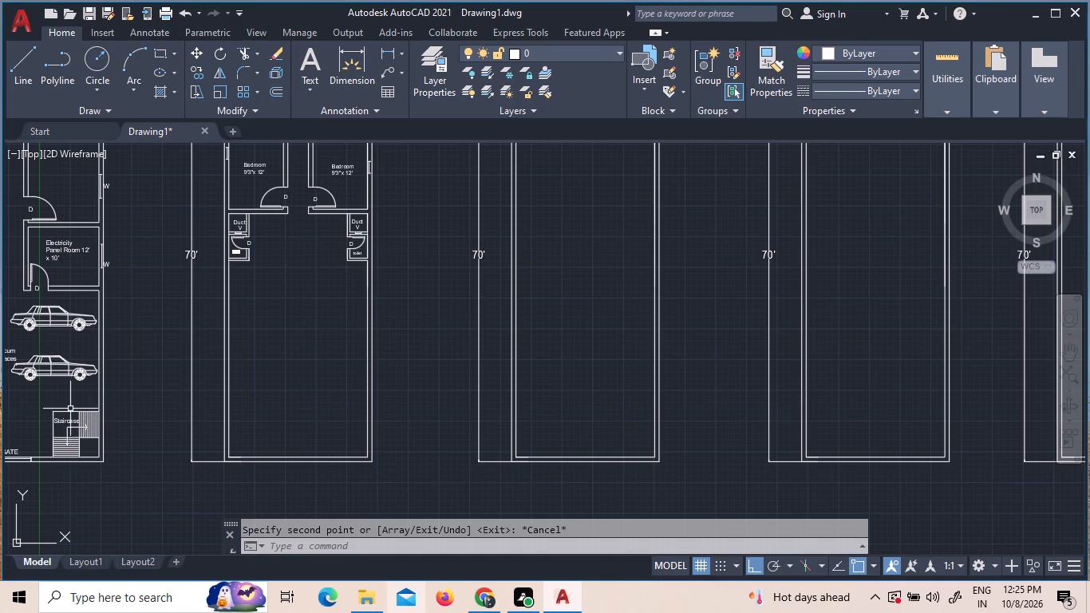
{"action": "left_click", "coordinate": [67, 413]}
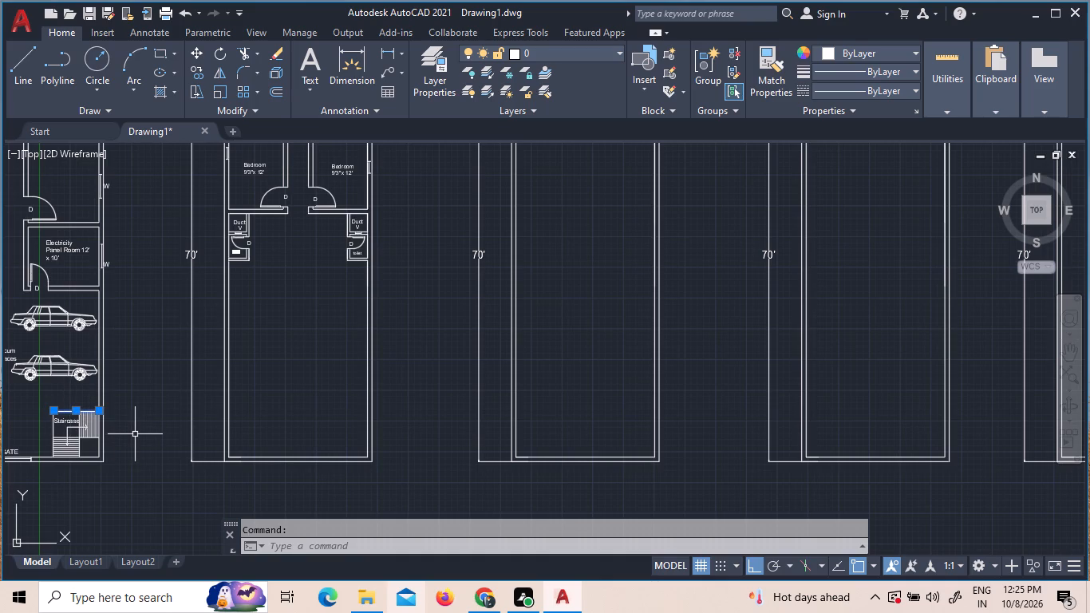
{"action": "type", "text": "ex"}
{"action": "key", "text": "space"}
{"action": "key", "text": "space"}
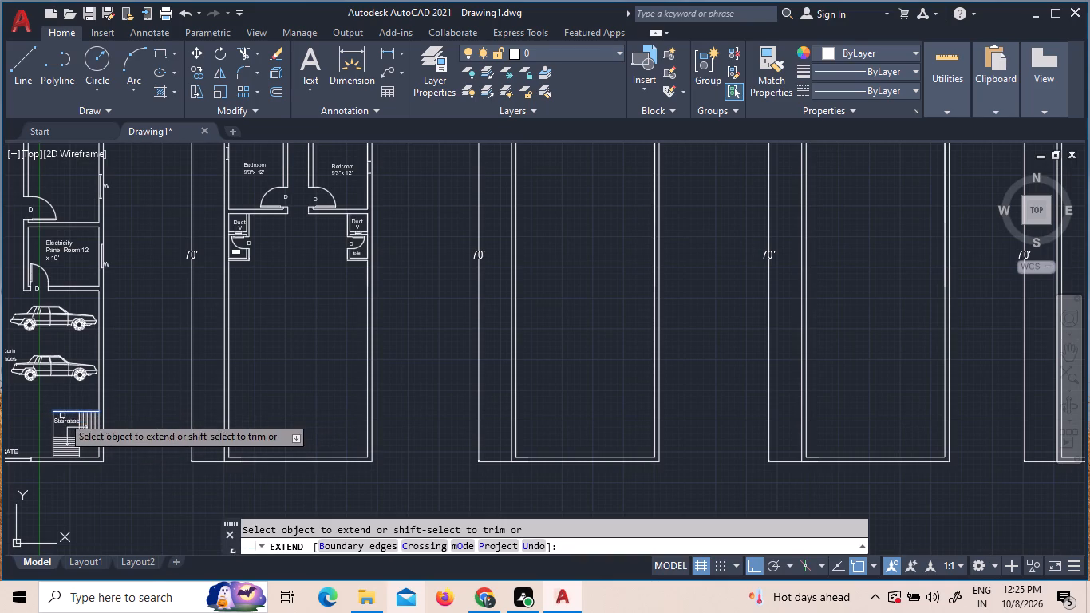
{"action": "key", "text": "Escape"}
Extend the ground floor staircase's top line horizontally across the gap and through the two-unit plan to its far side wall.
{"action": "scroll", "coordinate": [71, 411], "scroll_direction": "up", "scroll_amount": 1}
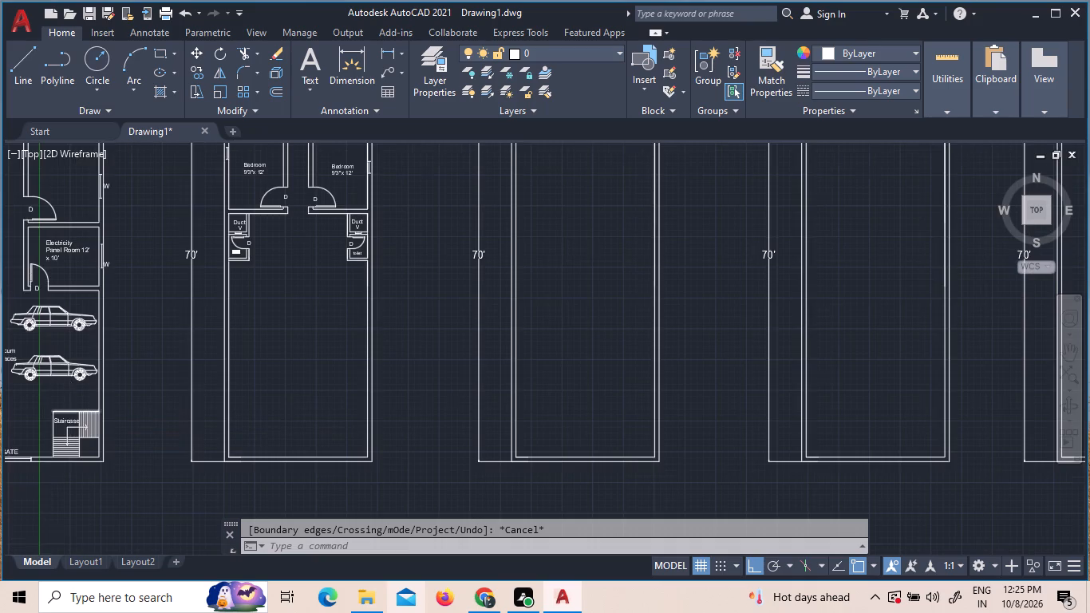
{"action": "scroll", "coordinate": [71, 411], "scroll_direction": "up", "scroll_amount": 1}
{"action": "key", "text": "e"}
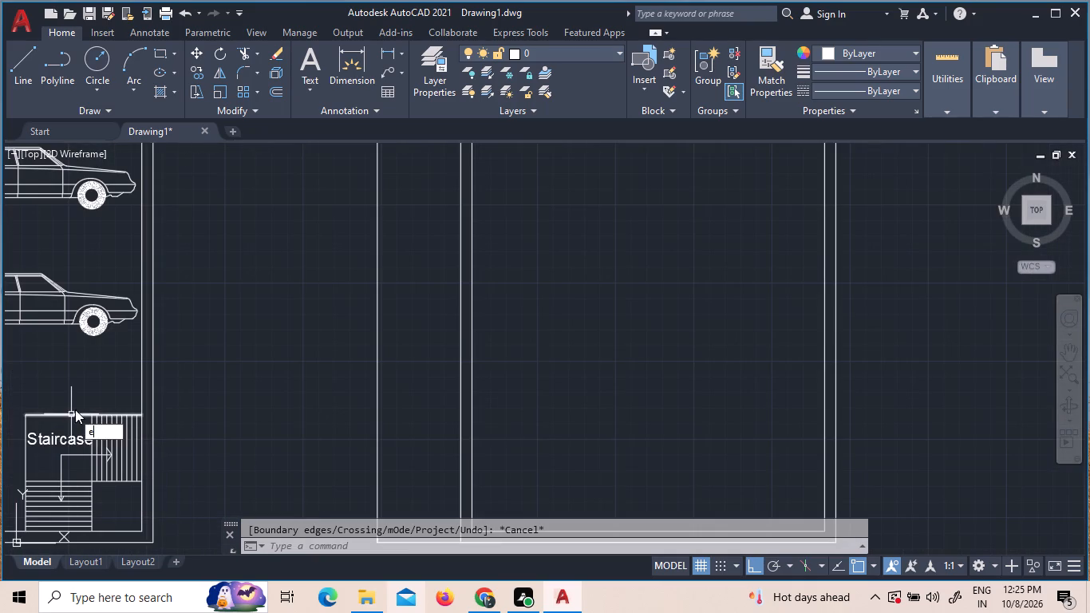
{"action": "key", "text": "x"}
{"action": "key", "text": "space"}
{"action": "key", "text": "space"}
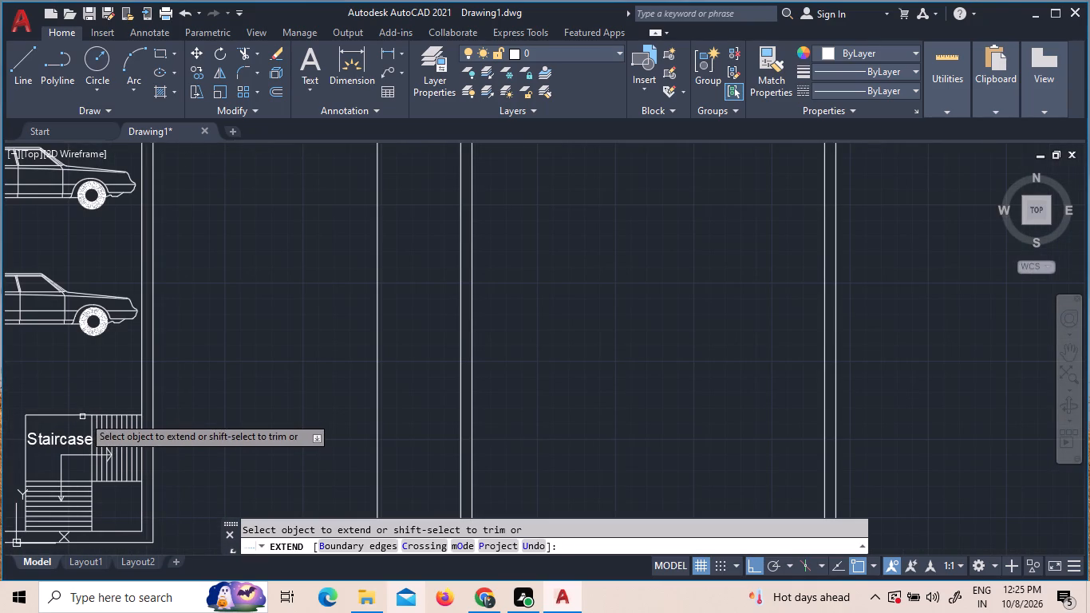
{"action": "left_click", "coordinate": [83, 416]}
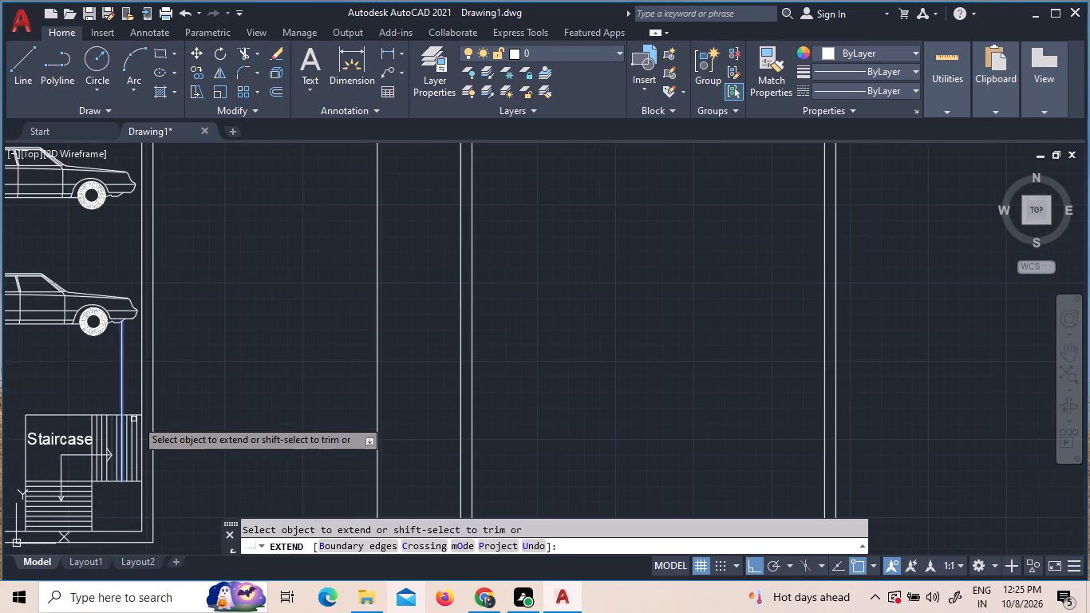
{"action": "scroll", "coordinate": [137, 419], "scroll_direction": "up", "scroll_amount": 4}
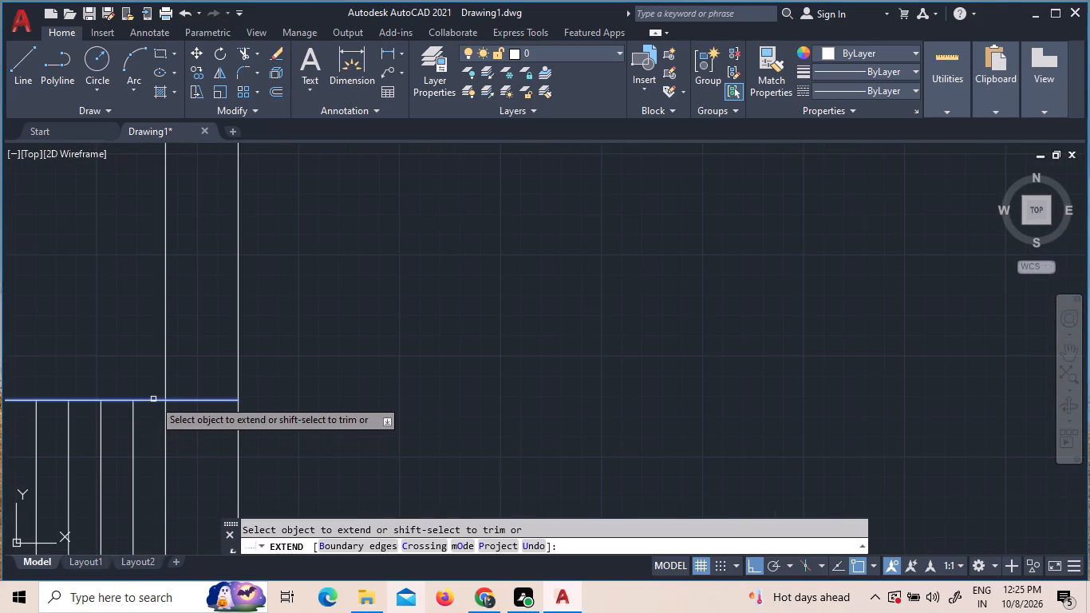
{"action": "left_click", "coordinate": [153, 399]}
{"action": "left_click", "coordinate": [215, 401]}
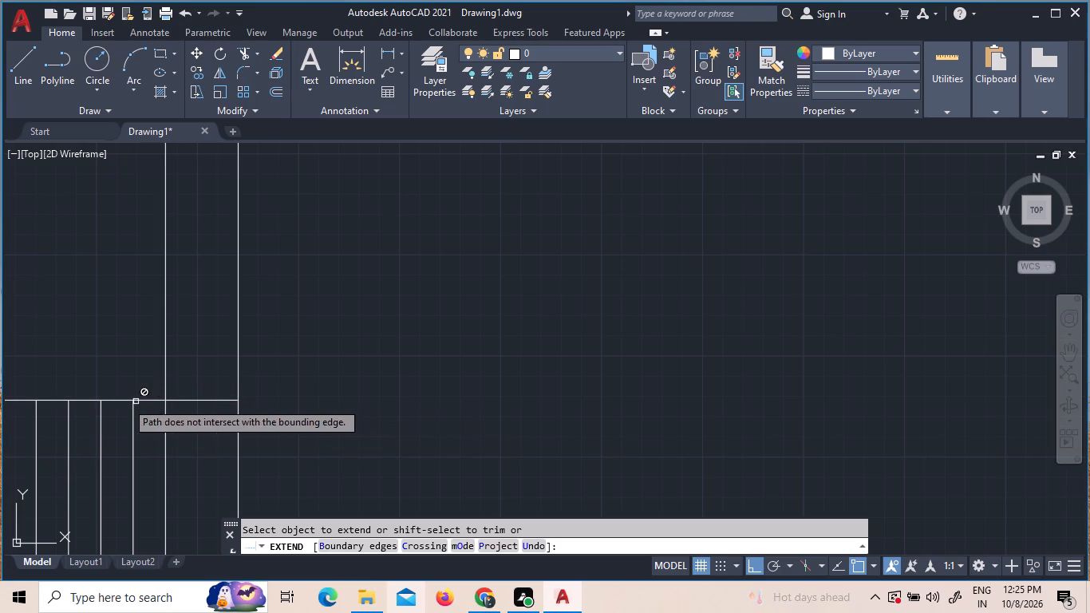
{"action": "scroll", "coordinate": [161, 425], "scroll_direction": "down", "scroll_amount": 2}
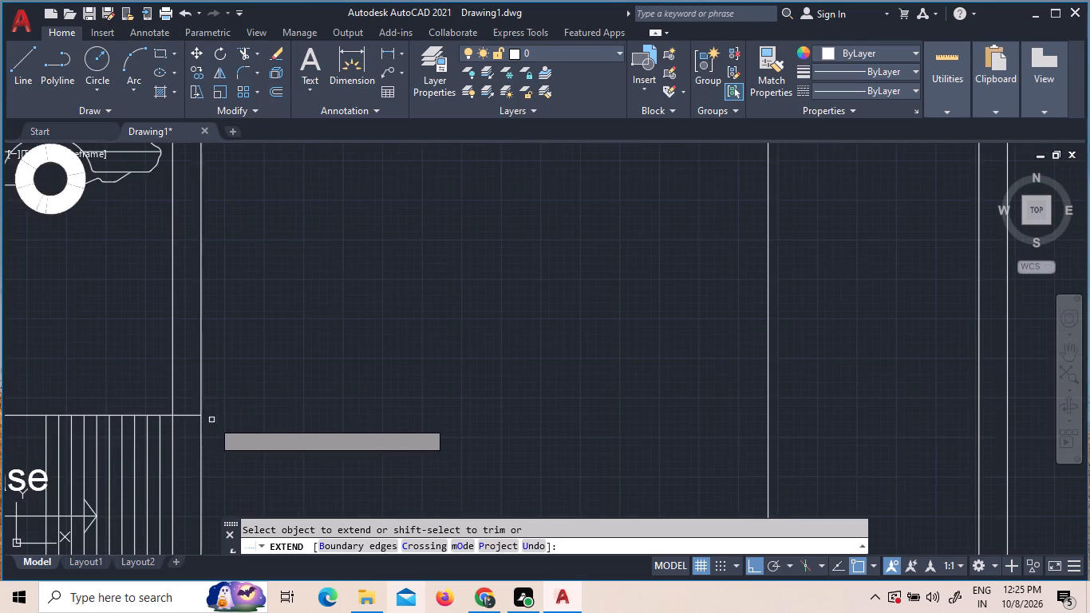
{"action": "scroll", "coordinate": [214, 421], "scroll_direction": "down", "scroll_amount": 1}
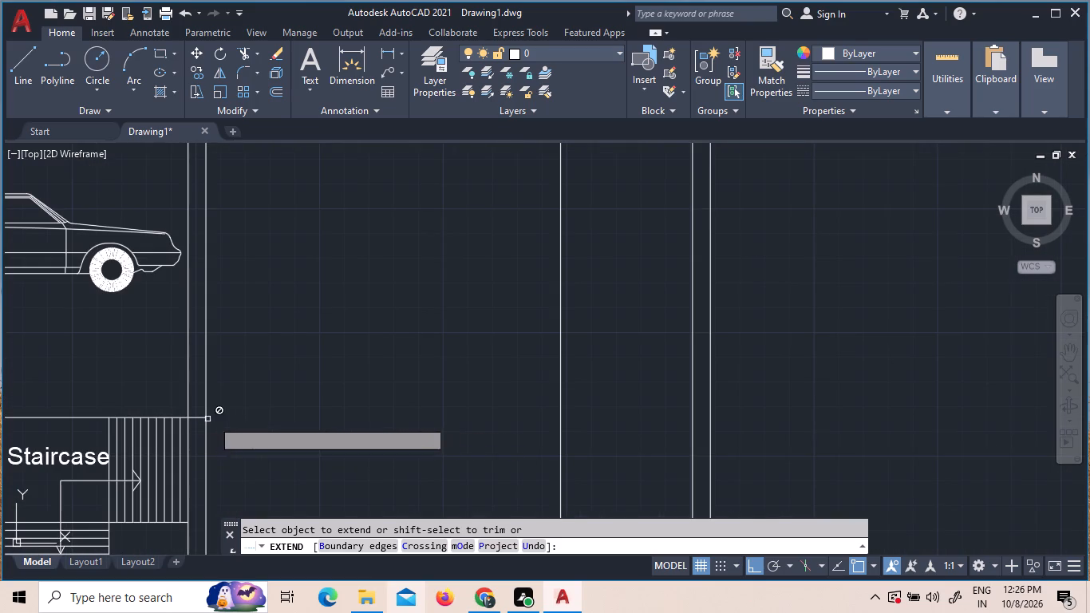
{"action": "key", "text": "grave"}
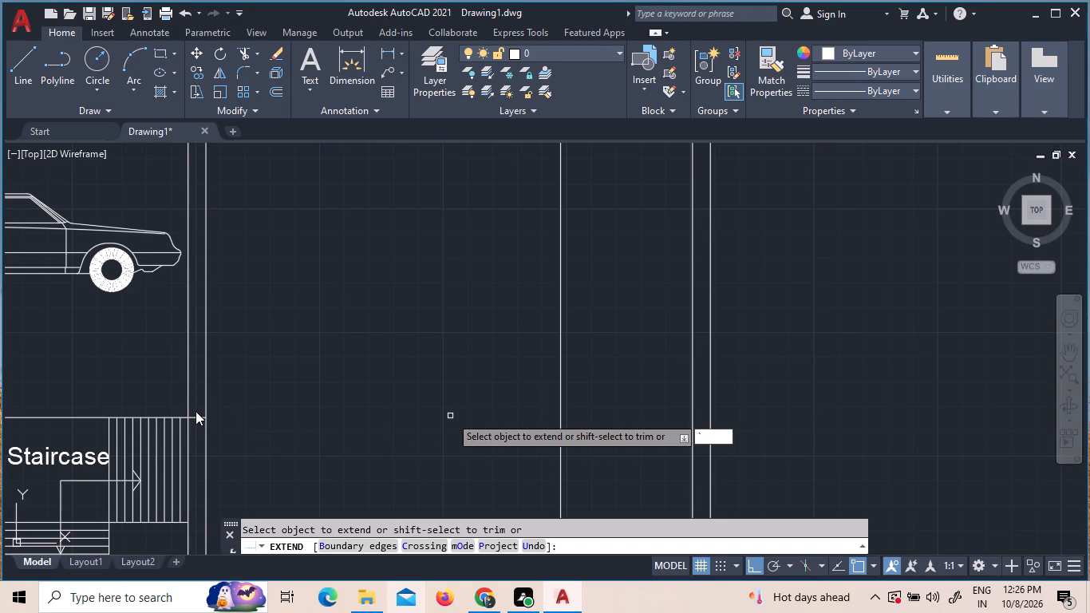
{"action": "left_click", "coordinate": [198, 413]}
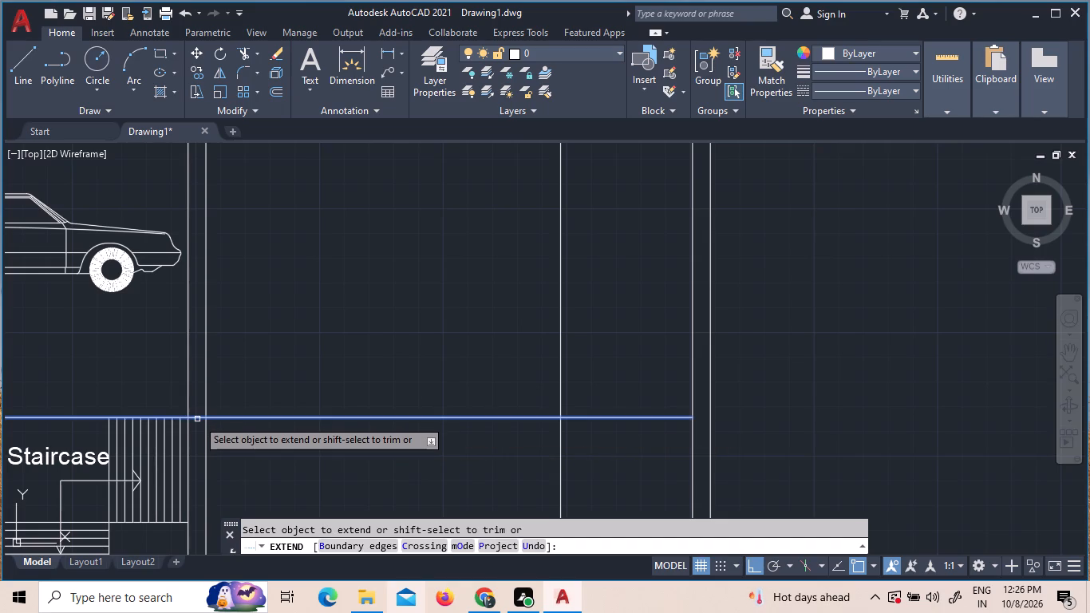
{"action": "left_click", "coordinate": [197, 419]}
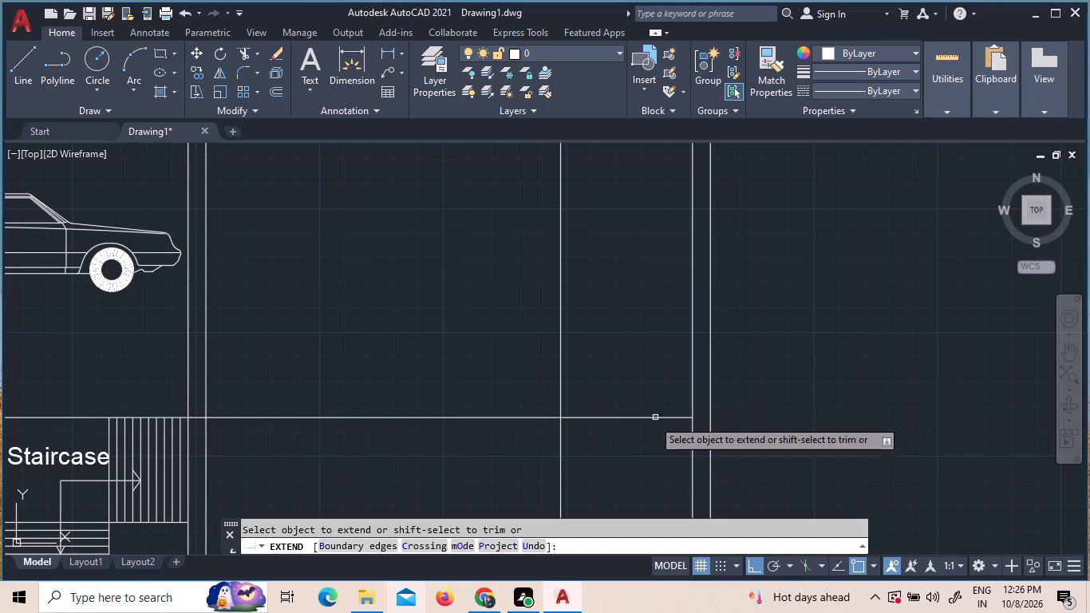
{"action": "left_click", "coordinate": [589, 420]}
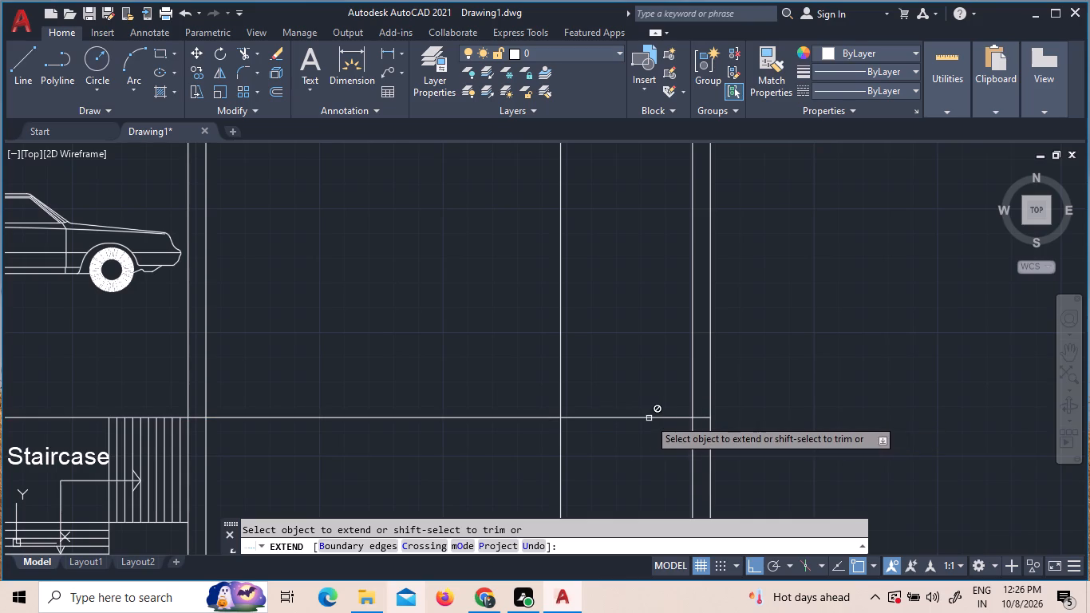
{"action": "scroll", "coordinate": [634, 422], "scroll_direction": "down", "scroll_amount": 4}
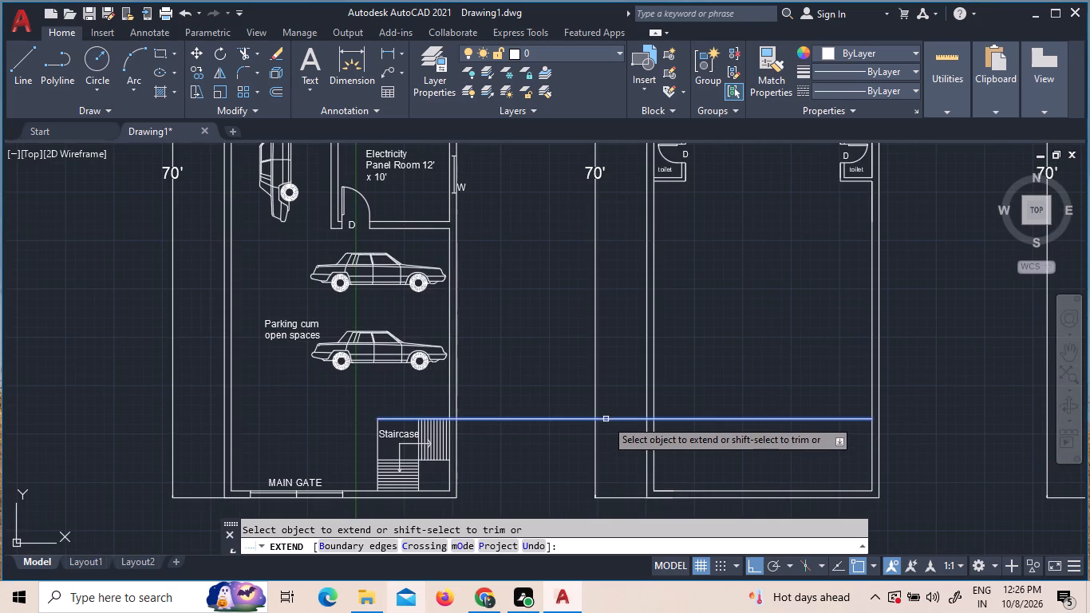
{"action": "left_click", "coordinate": [606, 417]}
Extend the same staircase line onward from the two-unit plan through the third plan to its far outer wall.
{"action": "scroll", "coordinate": [700, 418], "scroll_direction": "down", "scroll_amount": 4}
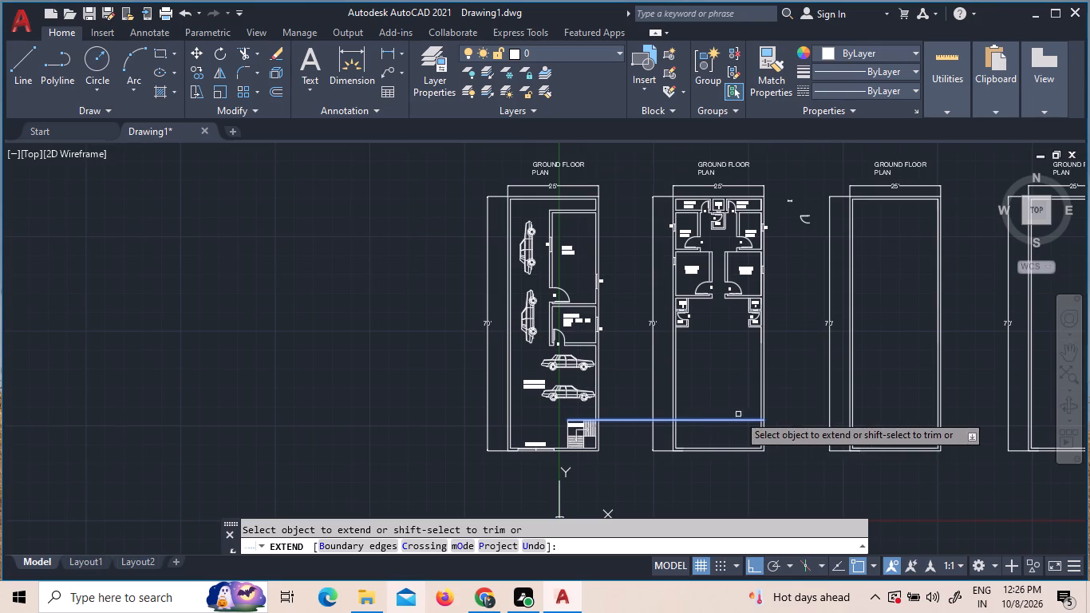
{"action": "scroll", "coordinate": [738, 414], "scroll_direction": "up", "scroll_amount": 4}
{"action": "scroll", "coordinate": [732, 416], "scroll_direction": "down", "scroll_amount": 4}
{"action": "scroll", "coordinate": [831, 444], "scroll_direction": "down", "scroll_amount": 4}
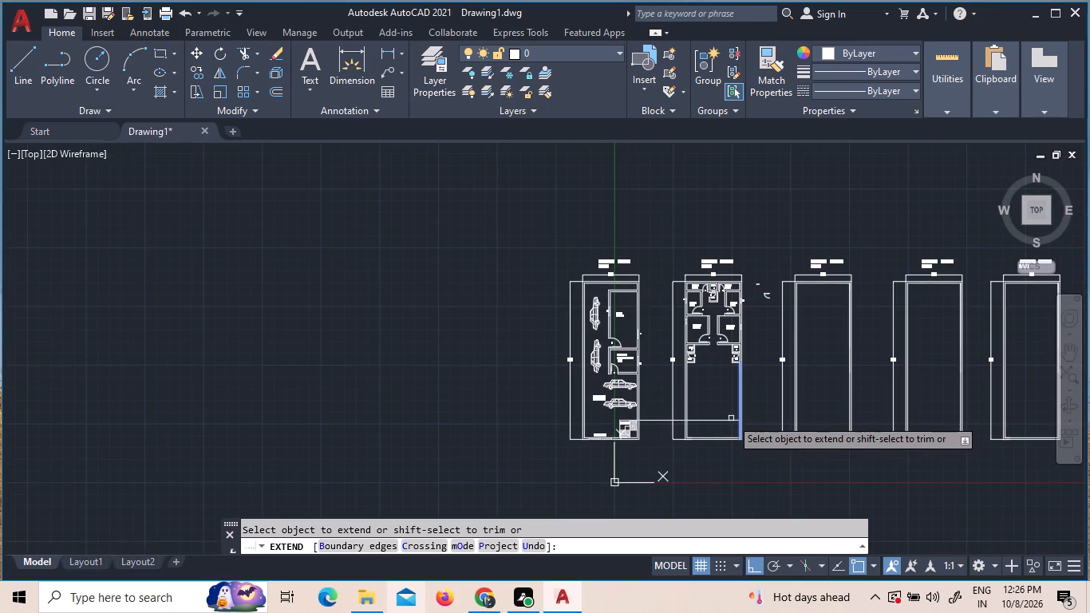
{"action": "left_click", "coordinate": [728, 420]}
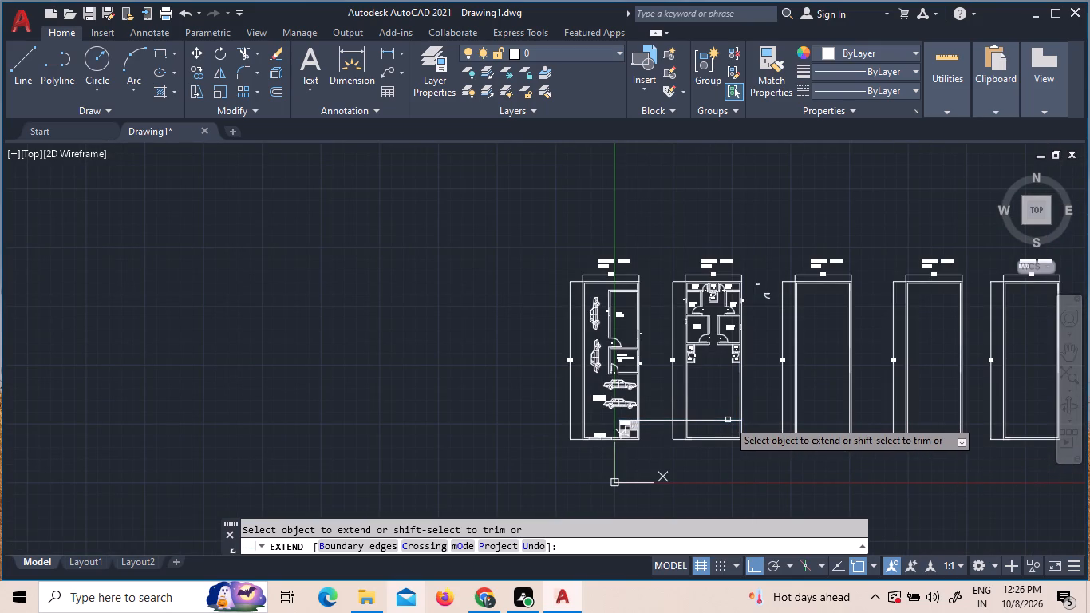
{"action": "scroll", "coordinate": [724, 421], "scroll_direction": "down", "scroll_amount": 4}
{"action": "left_click", "coordinate": [726, 421]}
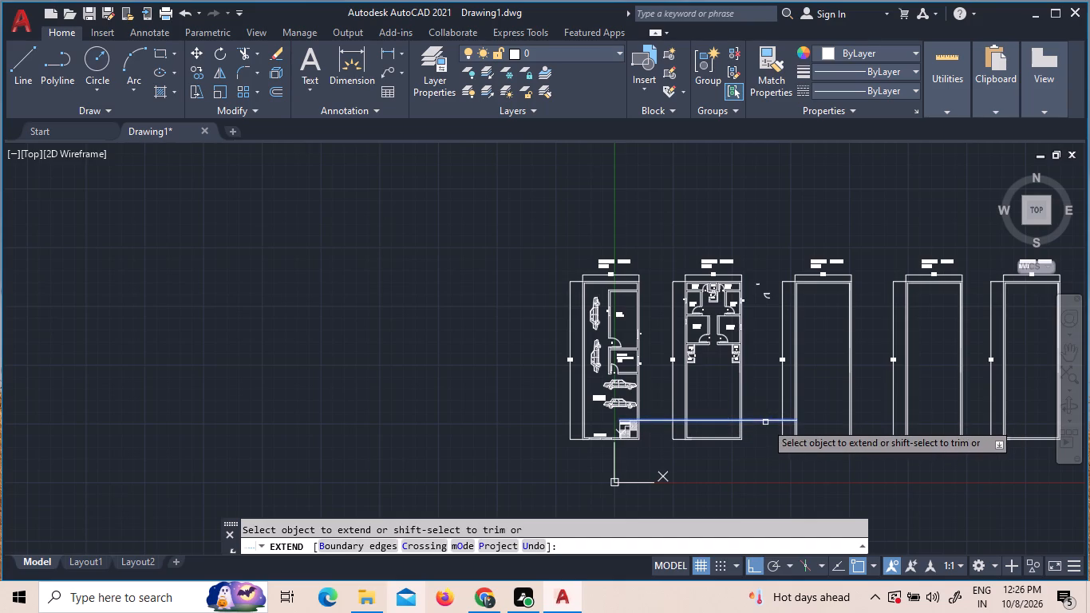
{"action": "left_click", "coordinate": [765, 423]}
{"action": "left_click", "coordinate": [769, 413]}
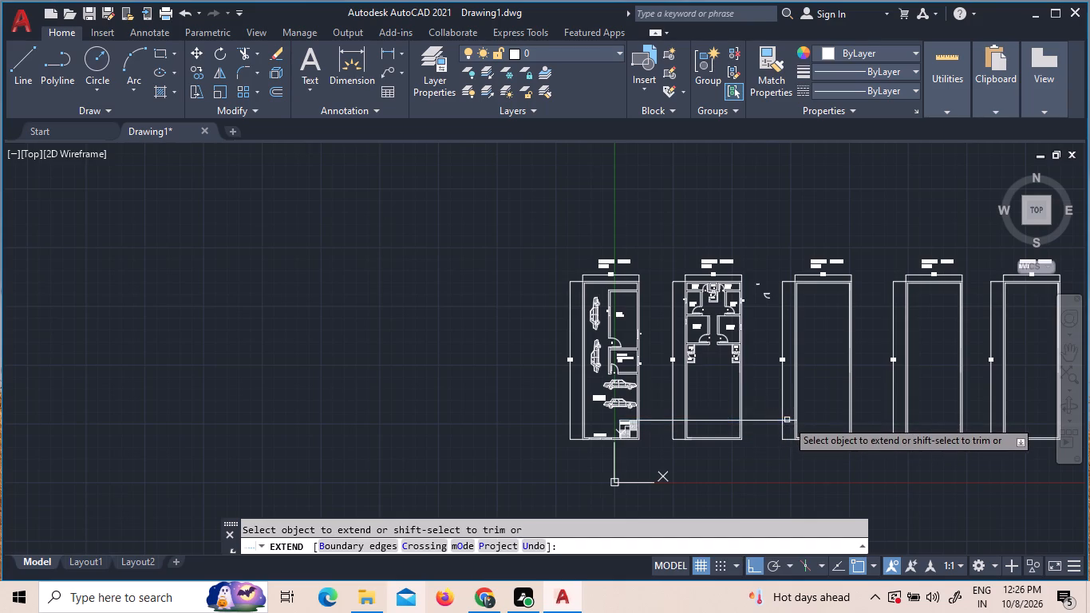
{"action": "left_click", "coordinate": [787, 420]}
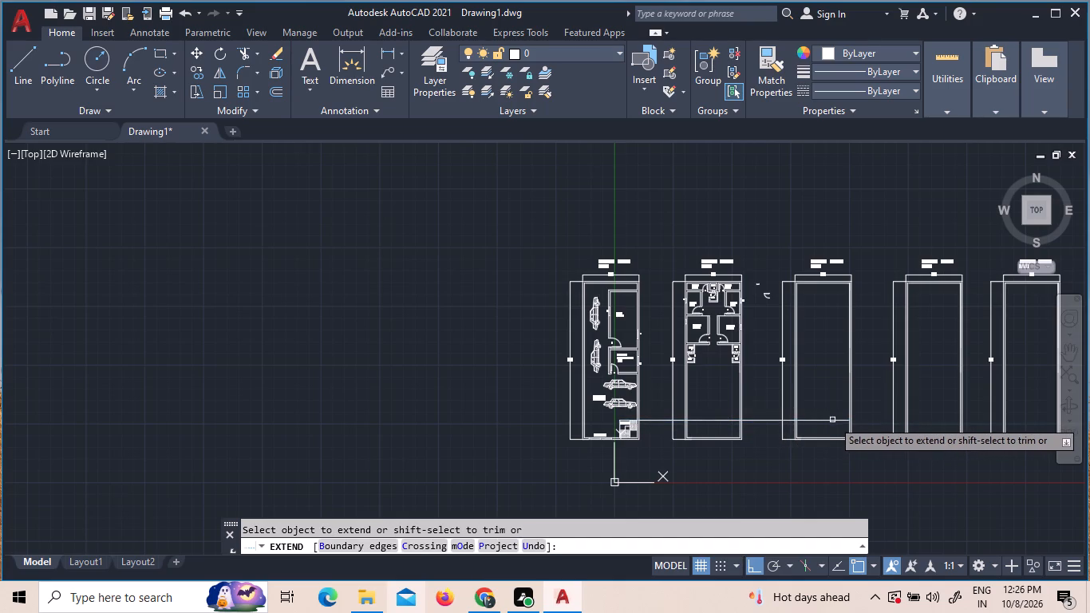
{"action": "left_click", "coordinate": [818, 421]}
Extend the staircase line through the fourth and fifth plans to the fifth plan's far outer wall.
{"action": "left_click", "coordinate": [837, 421]}
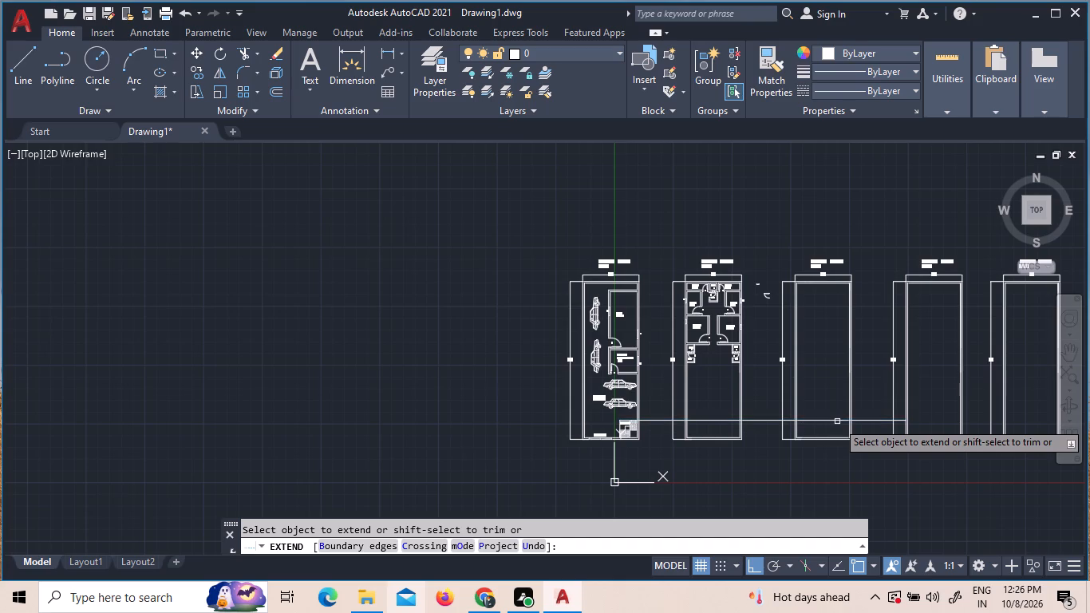
{"action": "left_click", "coordinate": [867, 420]}
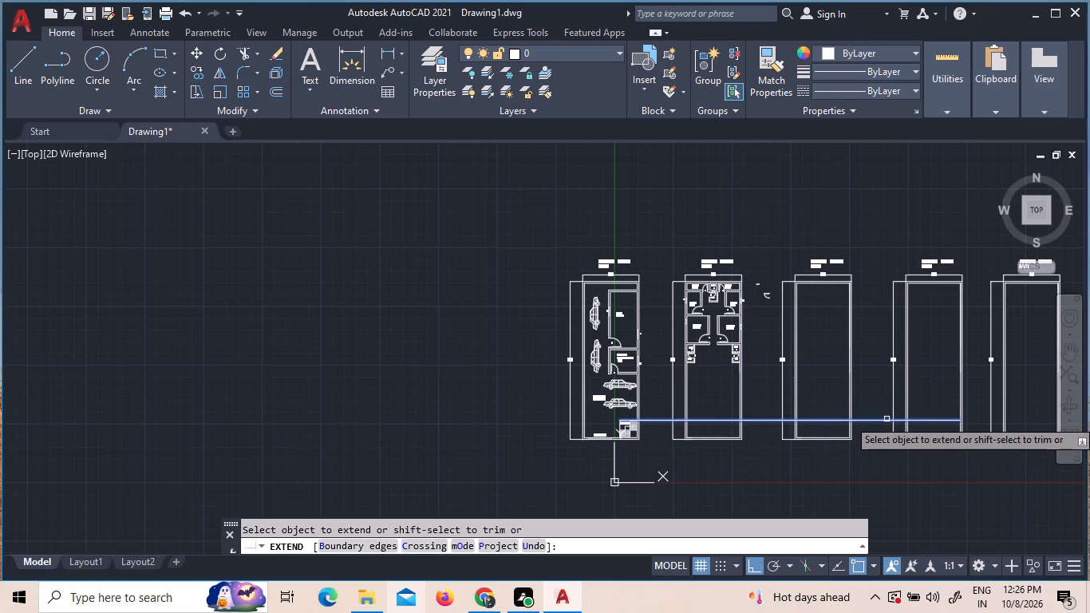
{"action": "left_click", "coordinate": [887, 419]}
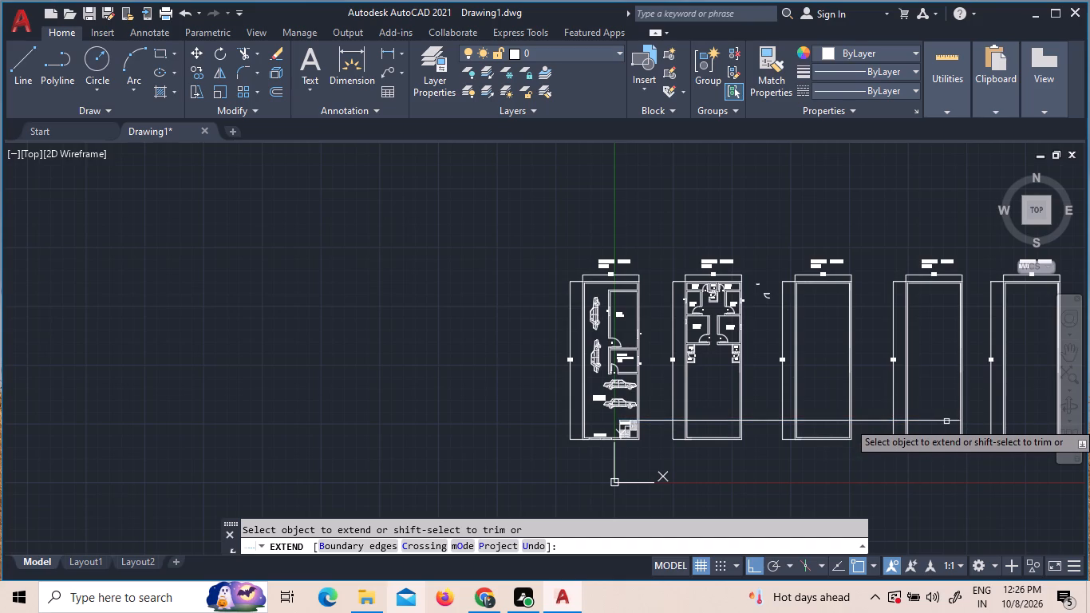
{"action": "left_click", "coordinate": [946, 421]}
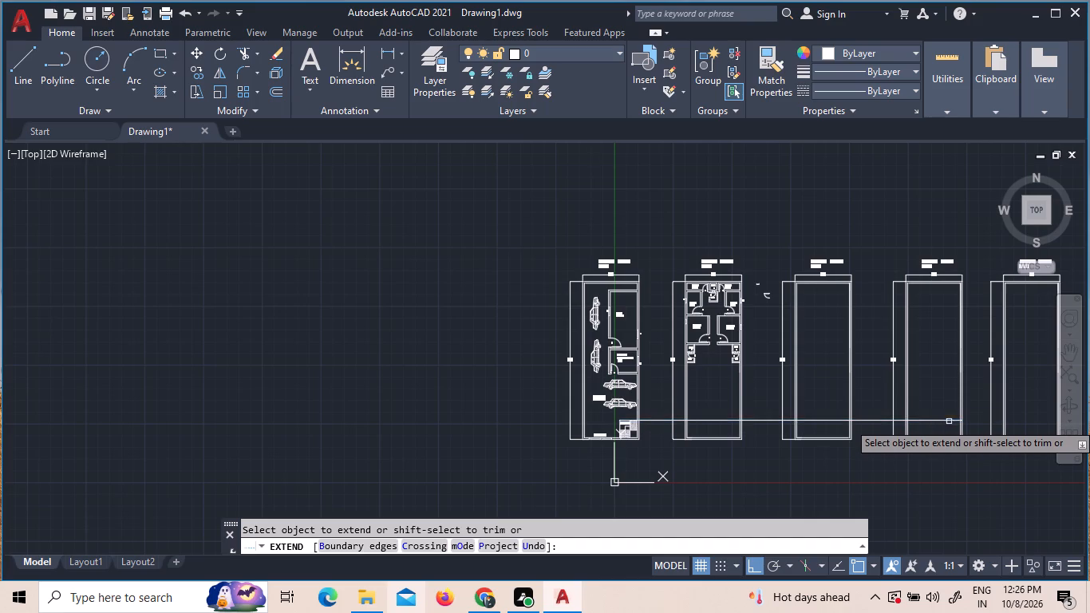
{"action": "left_click", "coordinate": [950, 422]}
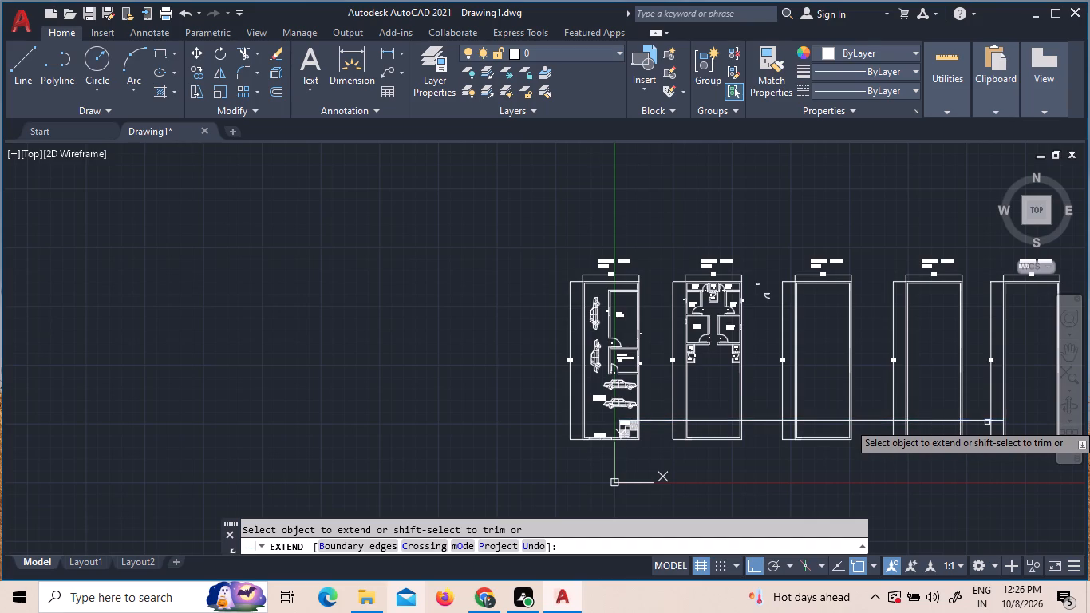
{"action": "left_click", "coordinate": [998, 422]}
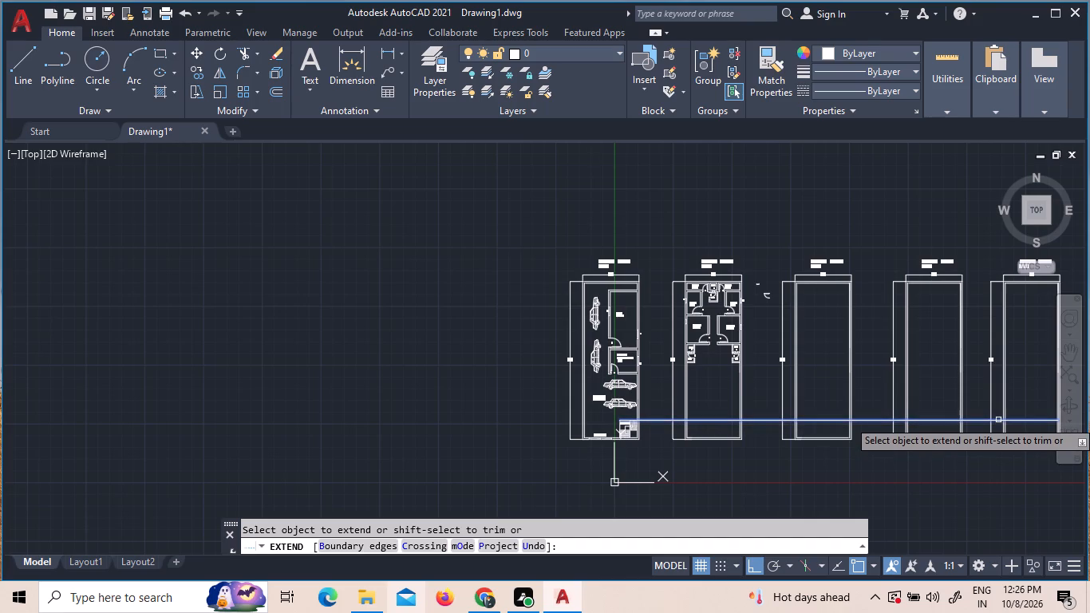
{"action": "left_click", "coordinate": [998, 420]}
{"action": "scroll", "coordinate": [997, 420], "scroll_direction": "down", "scroll_amount": 6}
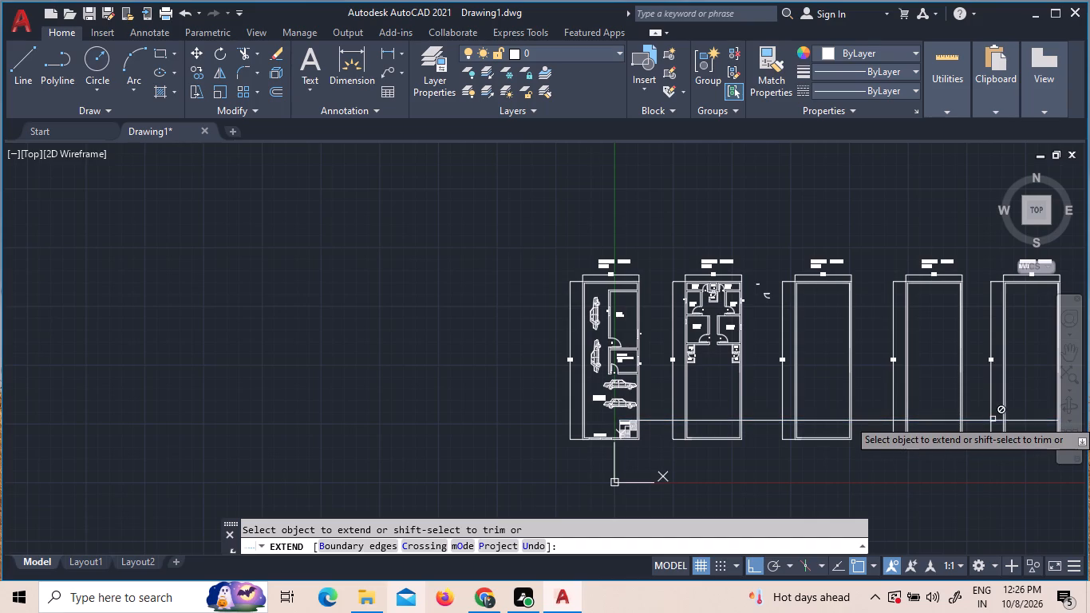
{"action": "middle_click_drag", "start_coordinate": [989, 419], "coordinate": [752, 395]}
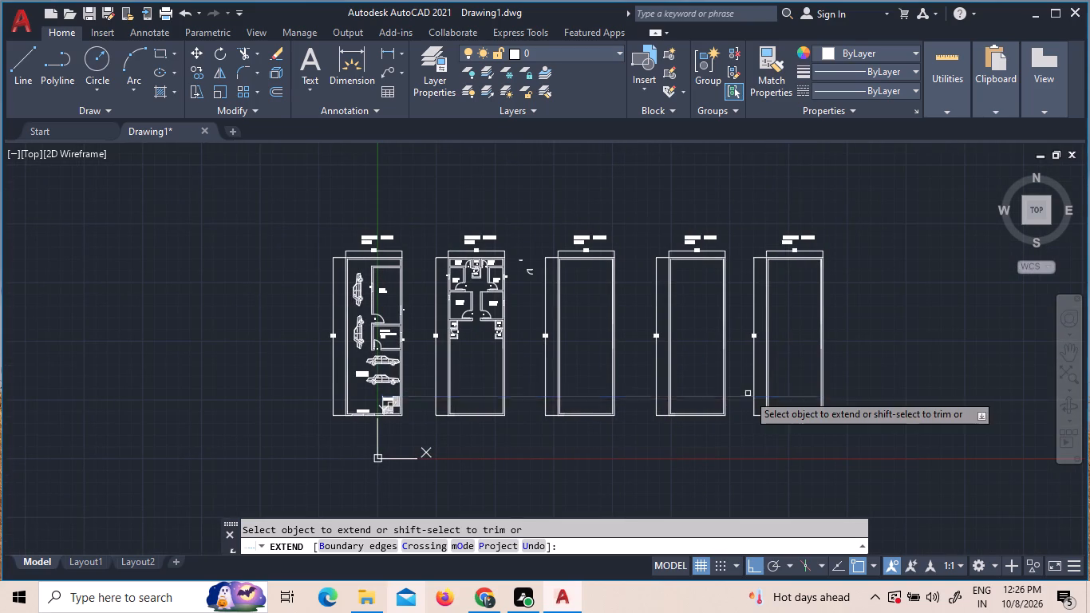
{"action": "scroll", "coordinate": [799, 396], "scroll_direction": "up", "scroll_amount": 3}
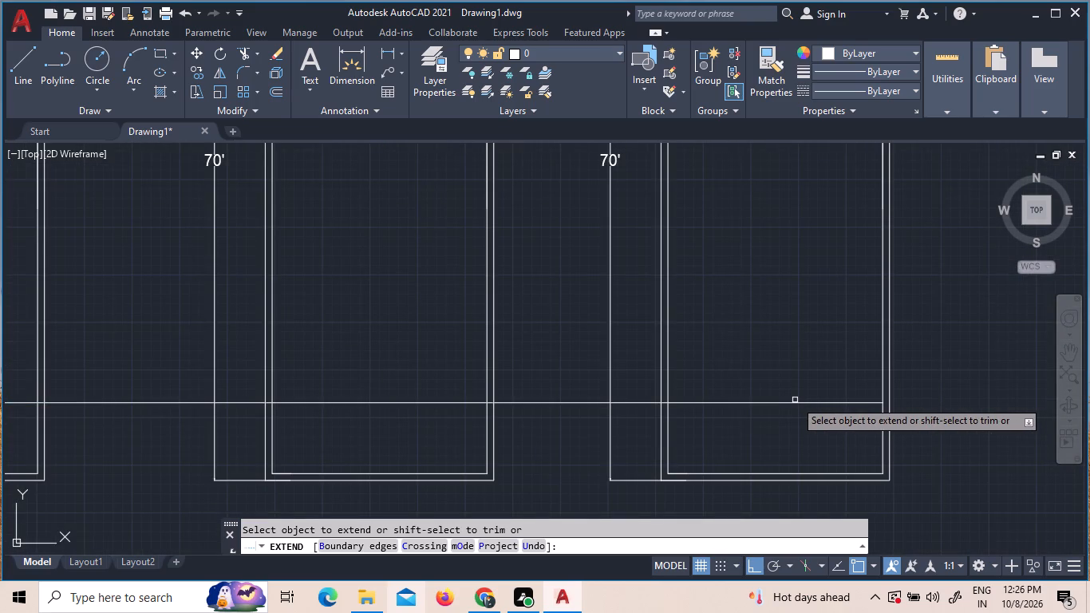
{"action": "left_click", "coordinate": [855, 401]}
{"action": "key", "text": "Escape"}
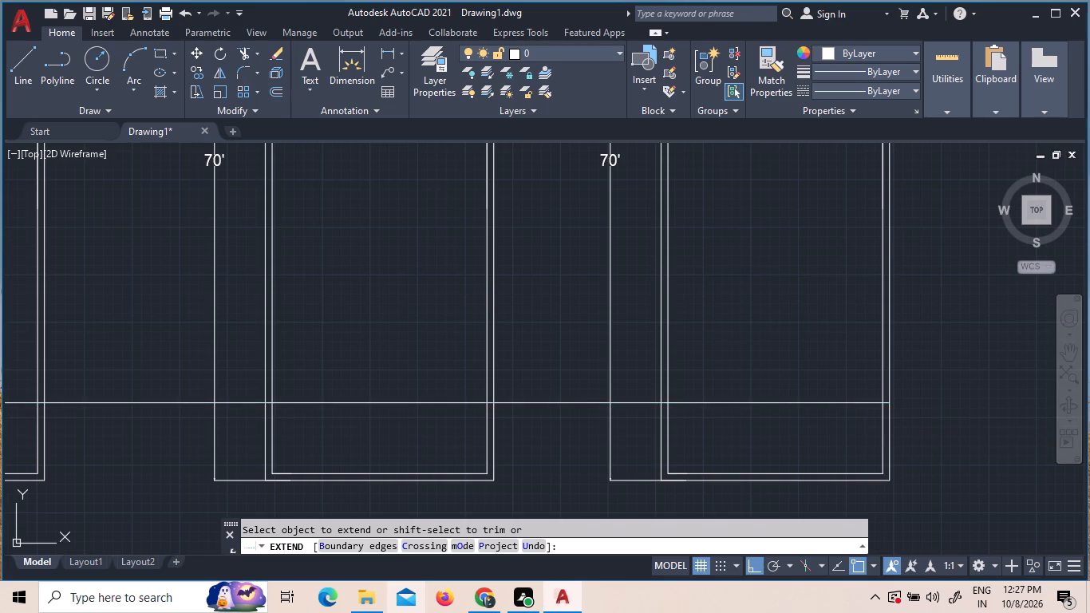
Examine the extended line across all five plans, the ground floor staircase, and the two-unit plan's toilets and empty lower area.
{"action": "scroll", "coordinate": [684, 442], "scroll_direction": "down", "scroll_amount": 1}
{"action": "scroll", "coordinate": [623, 478], "scroll_direction": "down", "scroll_amount": 2}
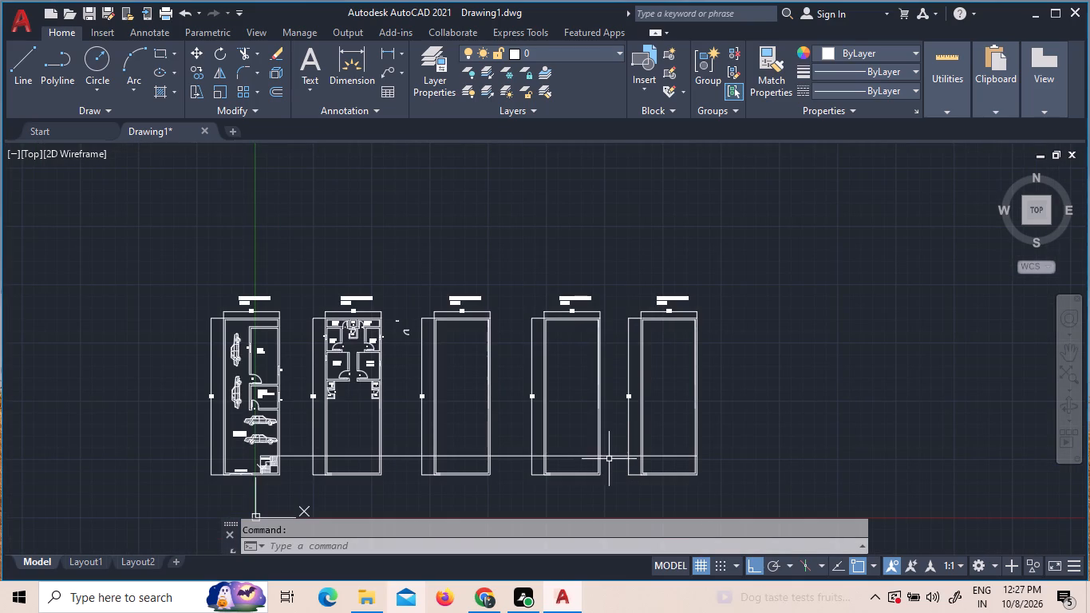
{"action": "scroll", "coordinate": [319, 426], "scroll_direction": "up", "scroll_amount": 4}
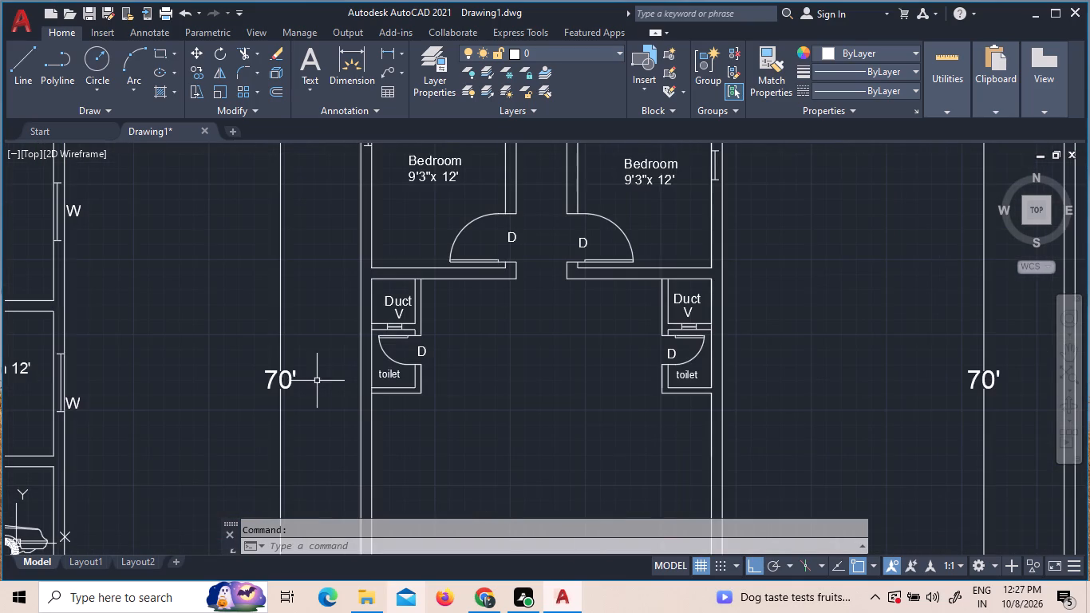
{"action": "scroll", "coordinate": [404, 374], "scroll_direction": "up", "scroll_amount": 2}
{"action": "scroll", "coordinate": [410, 370], "scroll_direction": "down", "scroll_amount": 2}
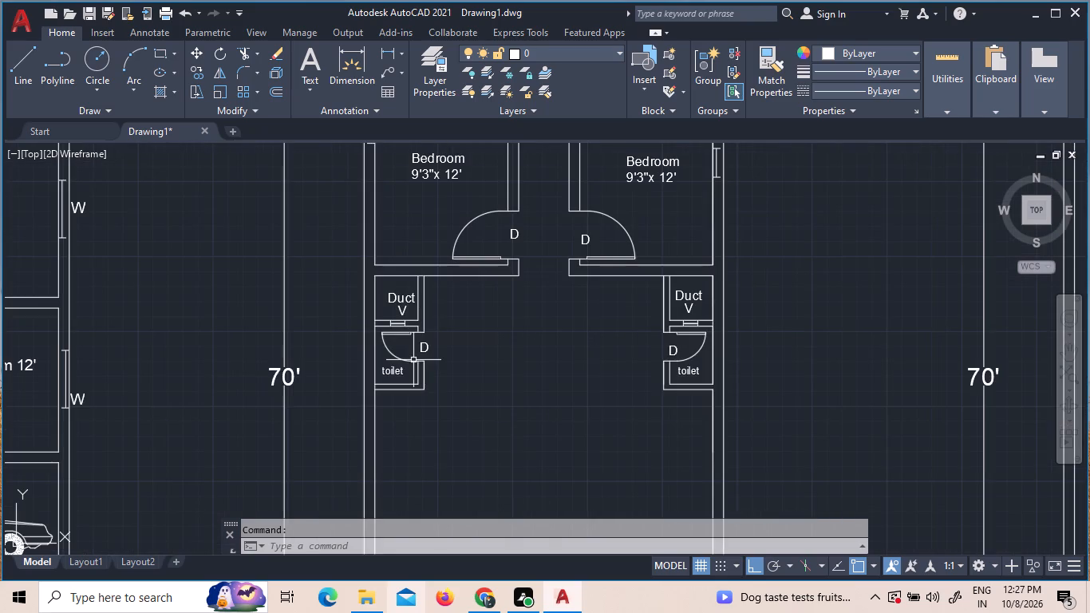
{"action": "scroll", "coordinate": [418, 357], "scroll_direction": "down", "scroll_amount": 3}
{"action": "scroll", "coordinate": [392, 477], "scroll_direction": "up", "scroll_amount": 1}
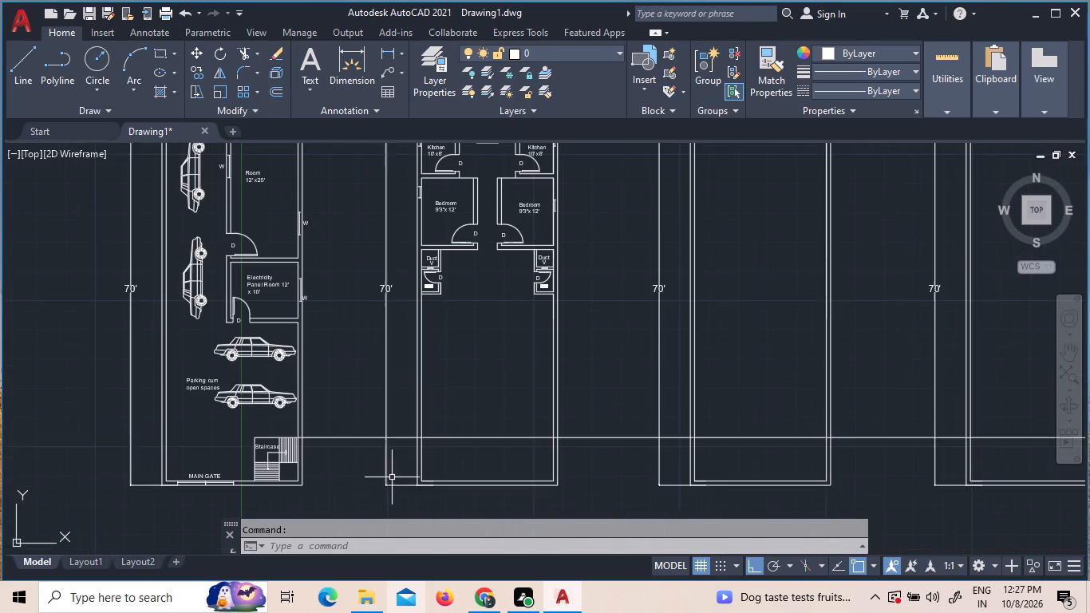
{"action": "scroll", "coordinate": [284, 478], "scroll_direction": "up", "scroll_amount": 3}
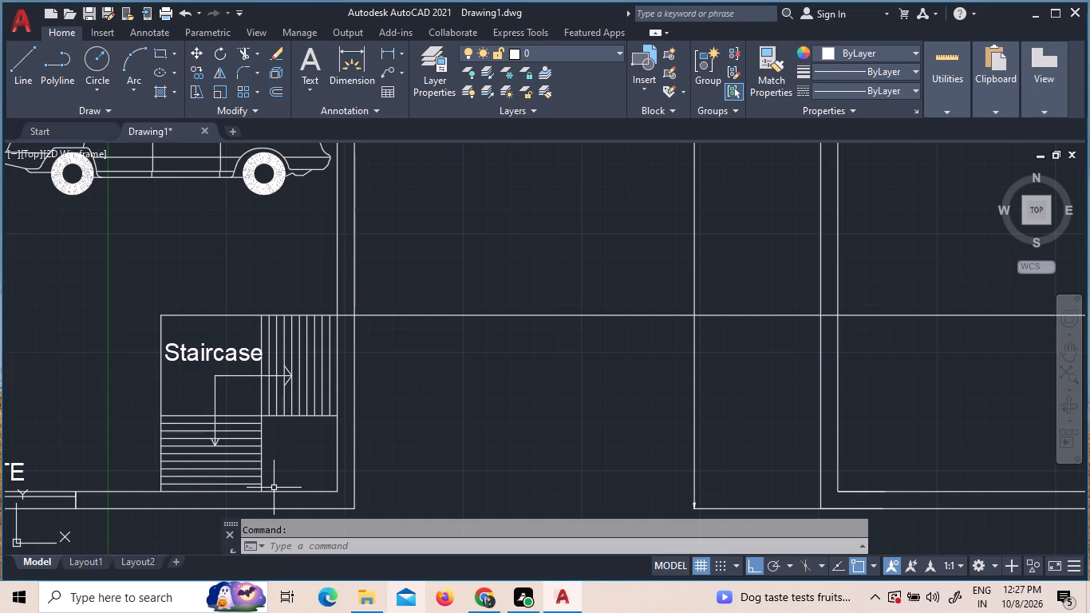
{"action": "scroll", "coordinate": [275, 488], "scroll_direction": "down", "scroll_amount": 2}
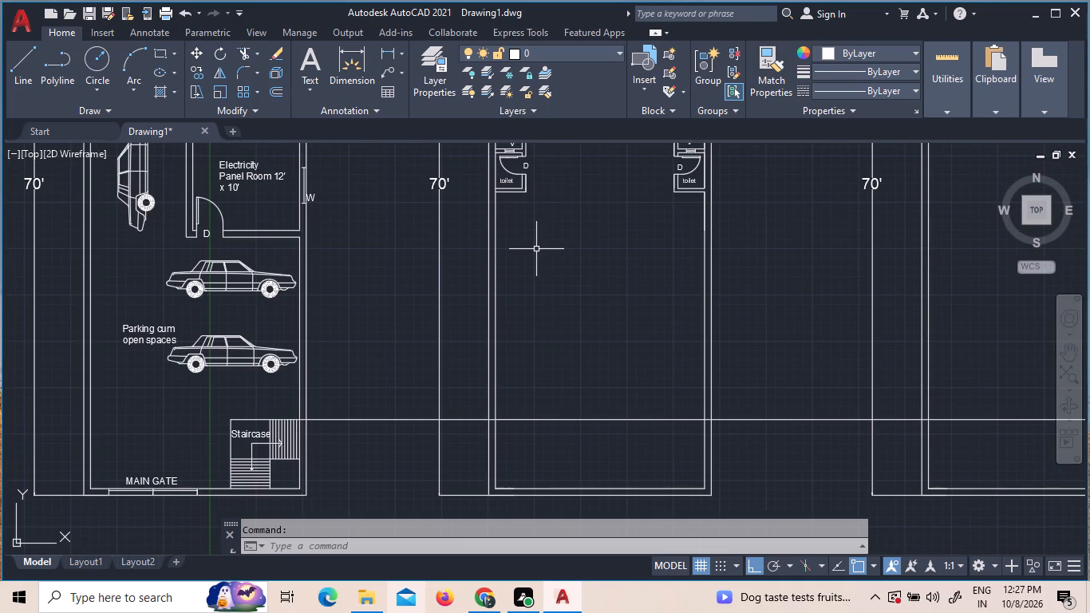
Measure the empty lower area of the two-unit plan between the toilets and the extended staircase line.
{"action": "left_click", "coordinate": [949, 79]}
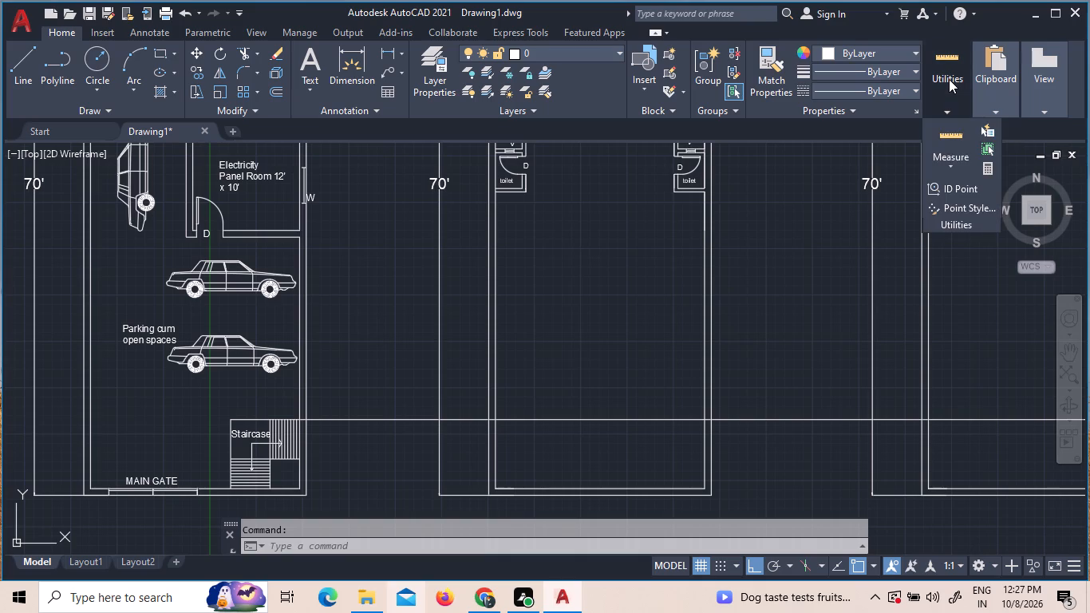
{"action": "left_click", "coordinate": [958, 138]}
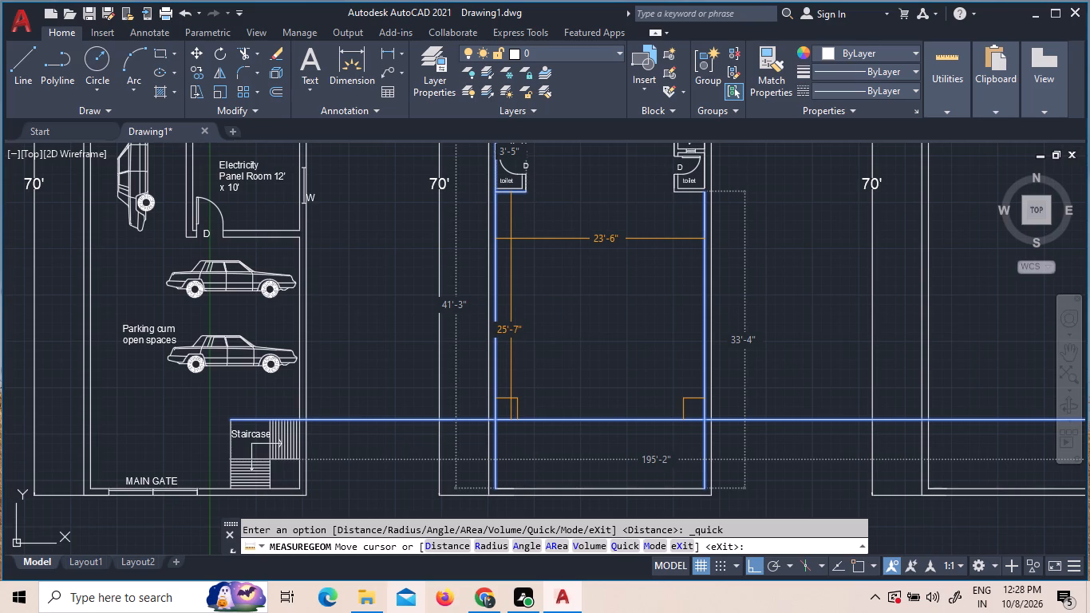
{"action": "key", "text": "Escape"}
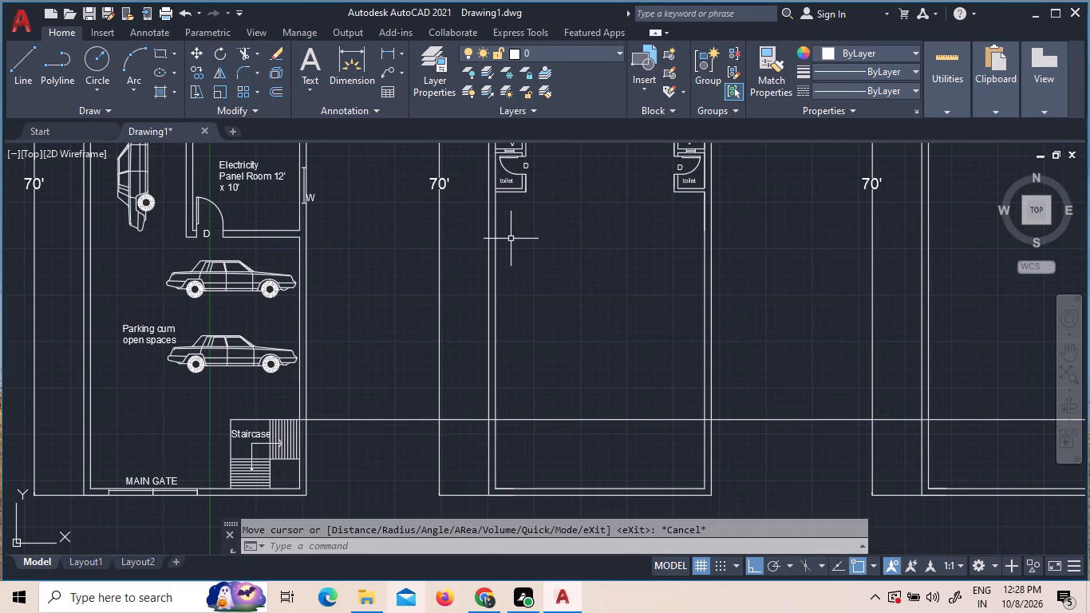
Offset the bottom wall line of the two-unit plan's west toilet 13' downward into the empty area.
{"action": "key", "text": "o"}
{"action": "key", "text": "Return"}
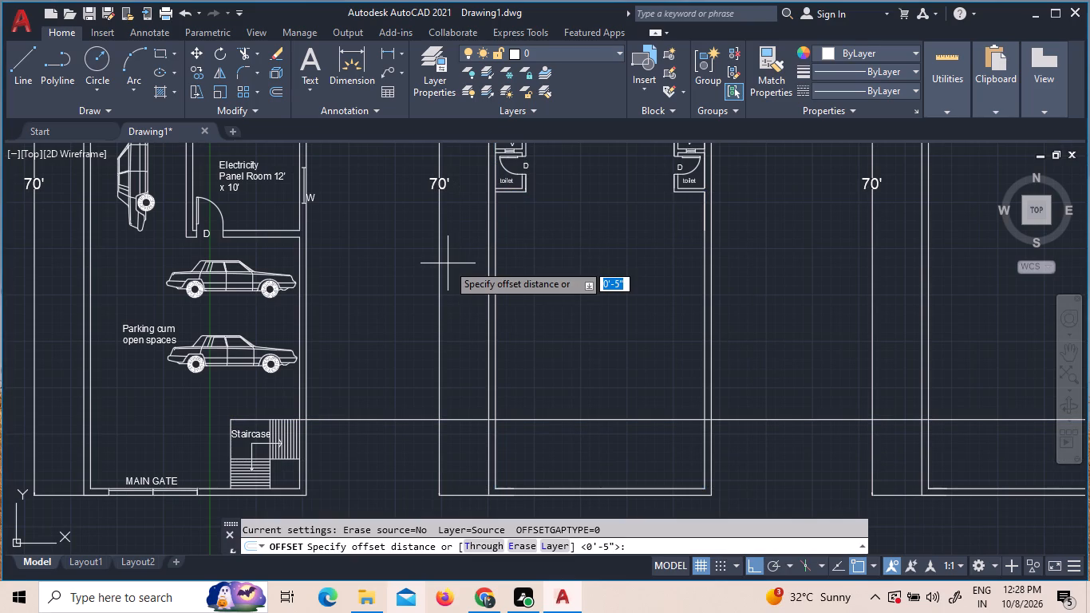
{"action": "key", "text": "1"}
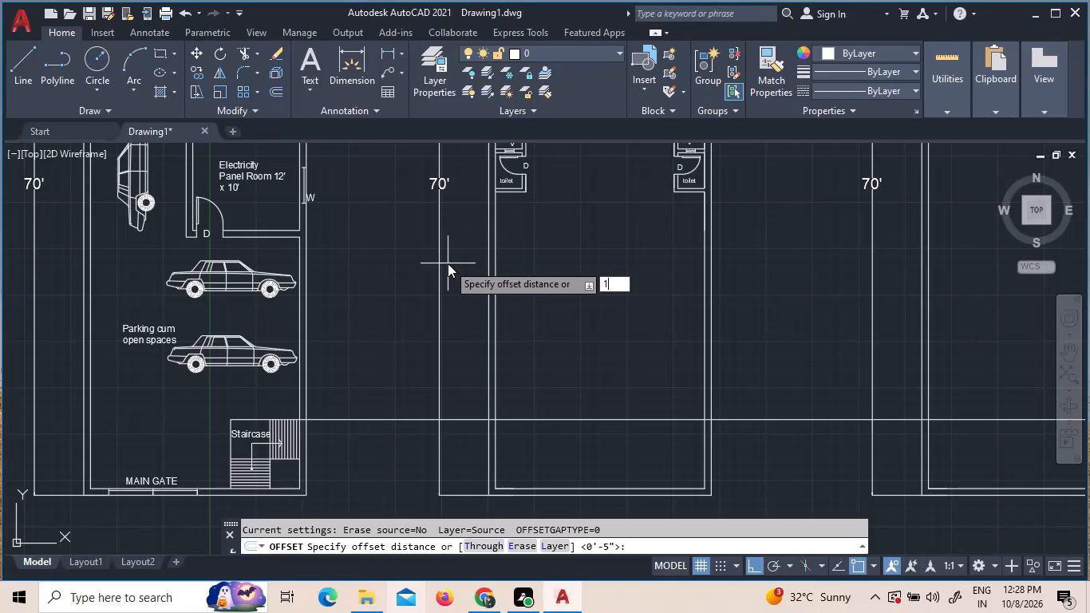
{"action": "key", "text": "2"}
{"action": "key", "text": "BackSpace"}
{"action": "key", "text": "3"}
{"action": "key", "text": "apostrophe"}
{"action": "key", "text": "Return"}
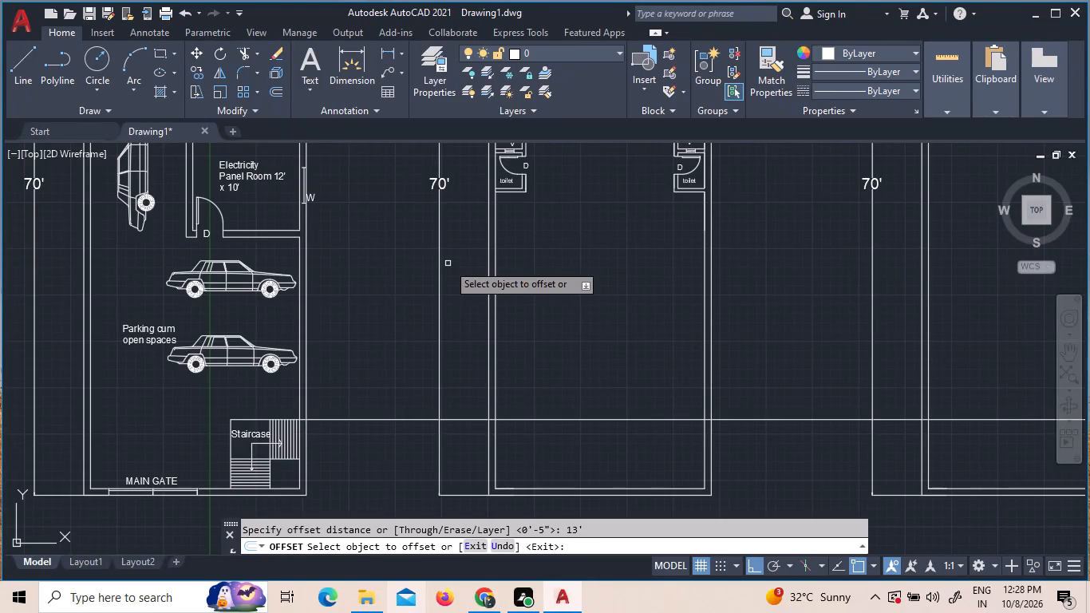
{"action": "left_click", "coordinate": [516, 192]}
{"action": "left_click", "coordinate": [529, 246]}
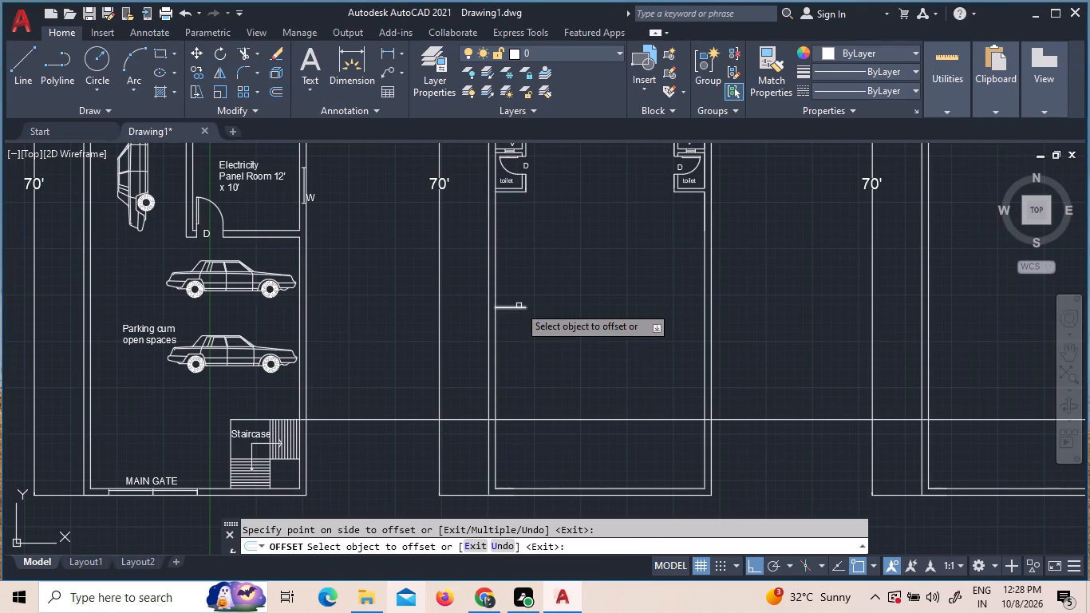
{"action": "key", "text": "Escape"}
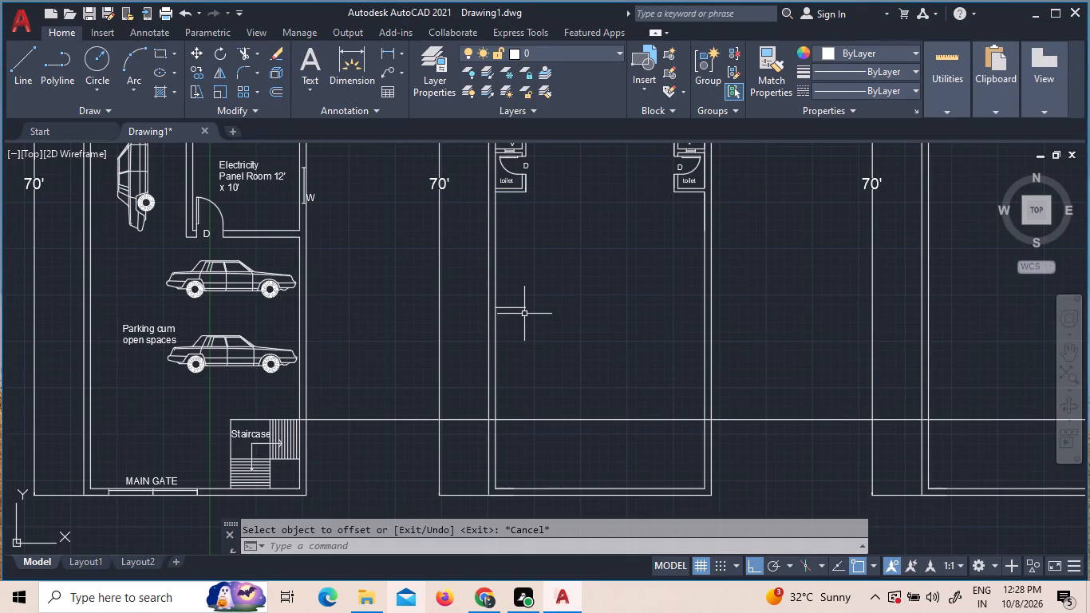
Offset the new short line 9" downward and the extended staircase line 9" upward to give both a wall thickness.
{"action": "key", "text": "o"}
{"action": "key", "text": "Return"}
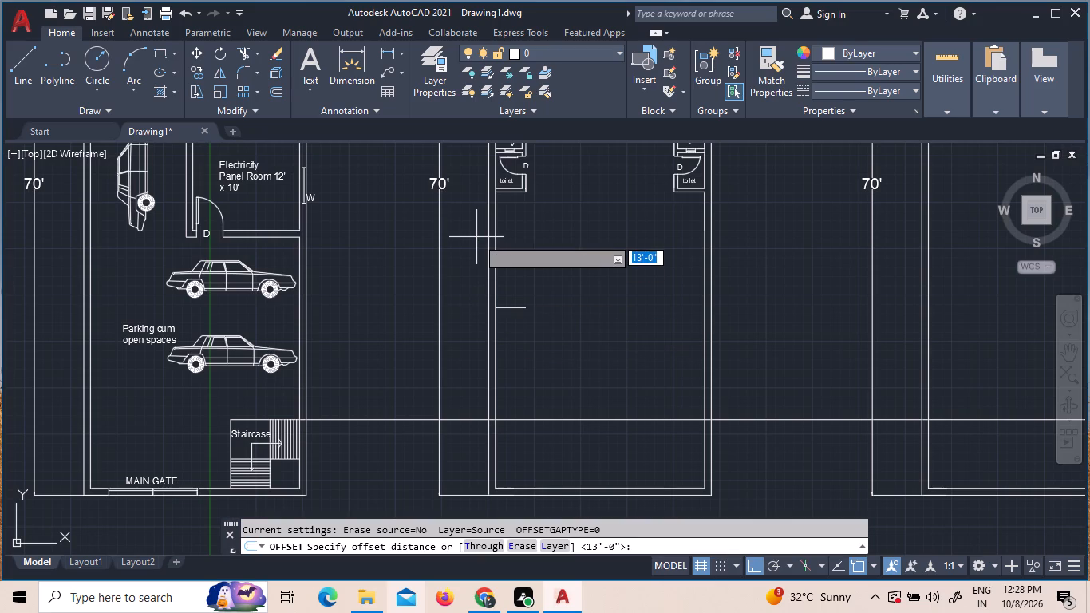
{"action": "type", "text": "9\""}
{"action": "key", "text": "Return"}
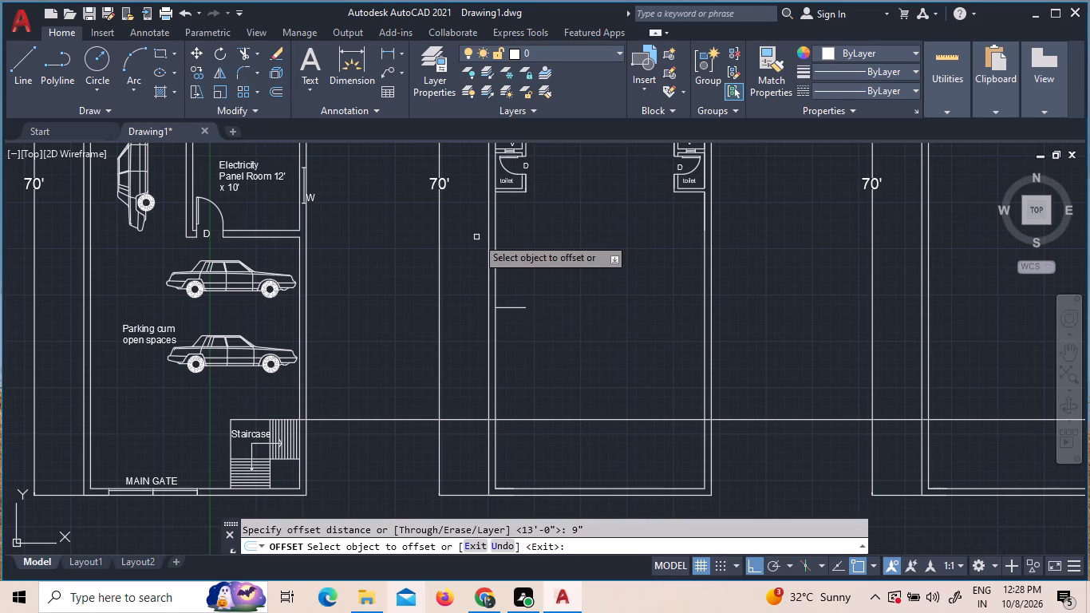
{"action": "left_click", "coordinate": [499, 308]}
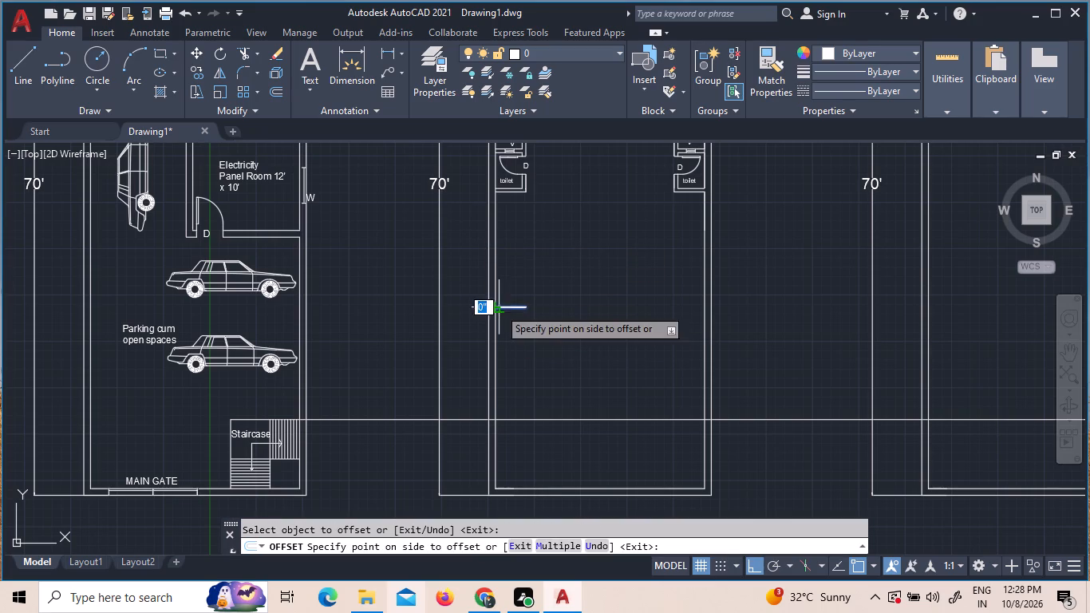
{"action": "left_click", "coordinate": [509, 326]}
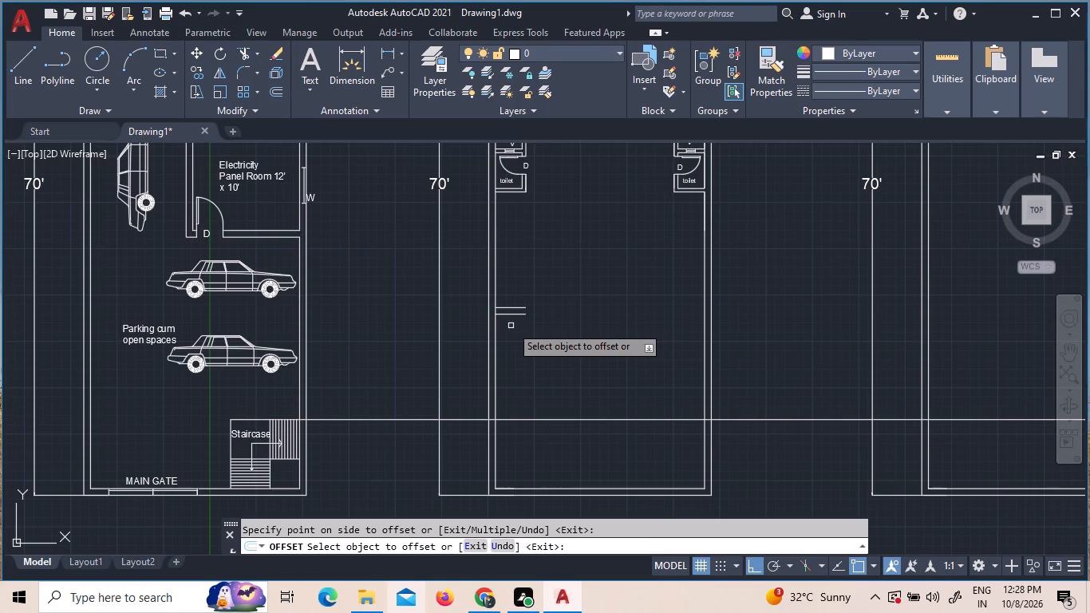
{"action": "left_click", "coordinate": [504, 419]}
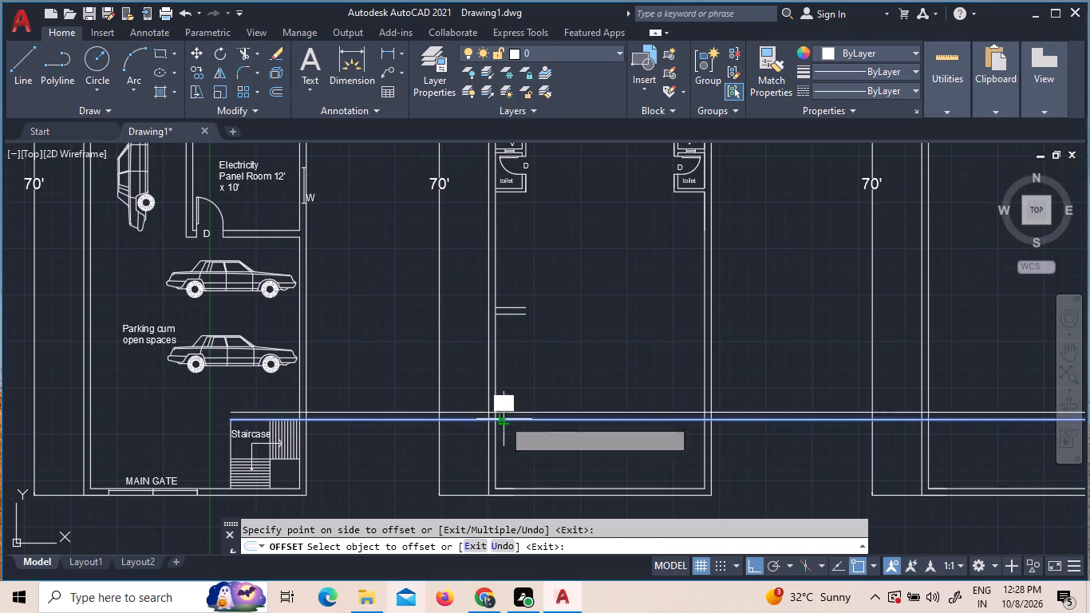
{"action": "left_click", "coordinate": [506, 407]}
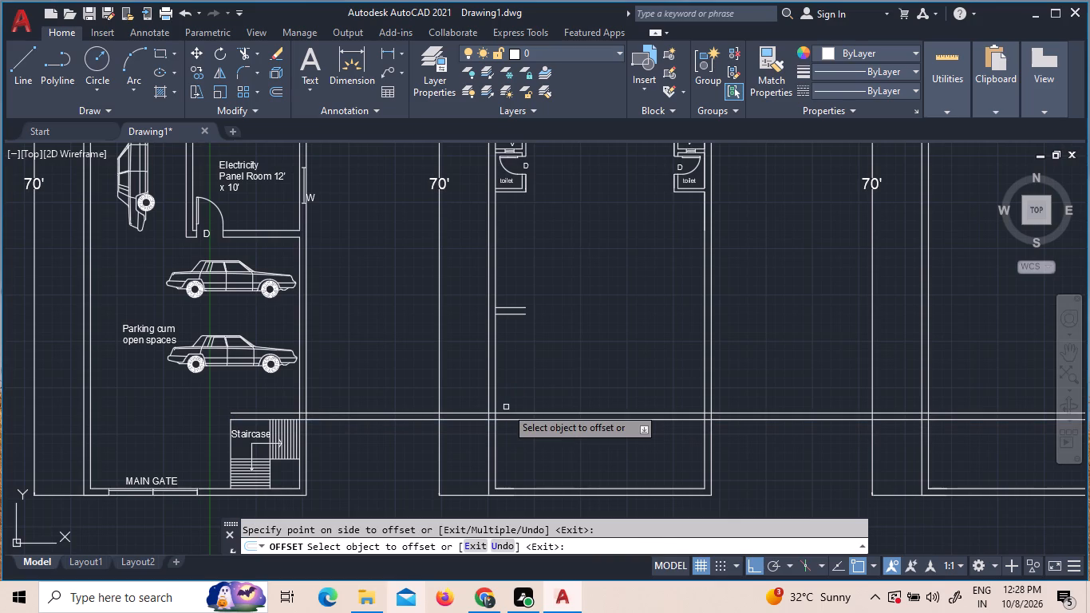
{"action": "key", "text": "Escape"}
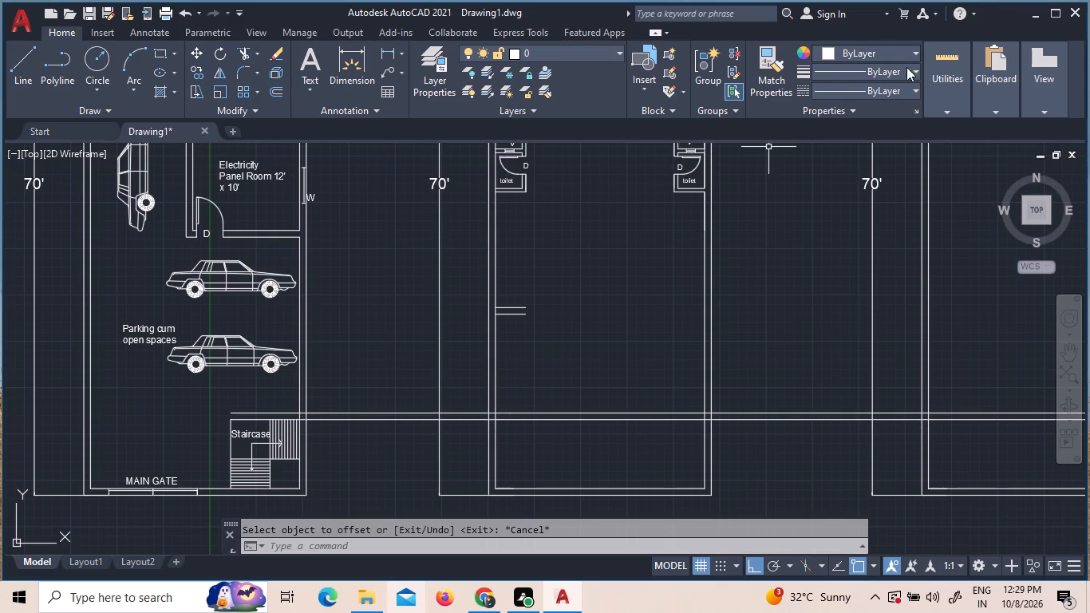
Measure the two-unit plan's lower area again between the toilets and the offset staircase wall line.
{"action": "left_click", "coordinate": [942, 78]}
{"action": "left_click", "coordinate": [956, 135]}
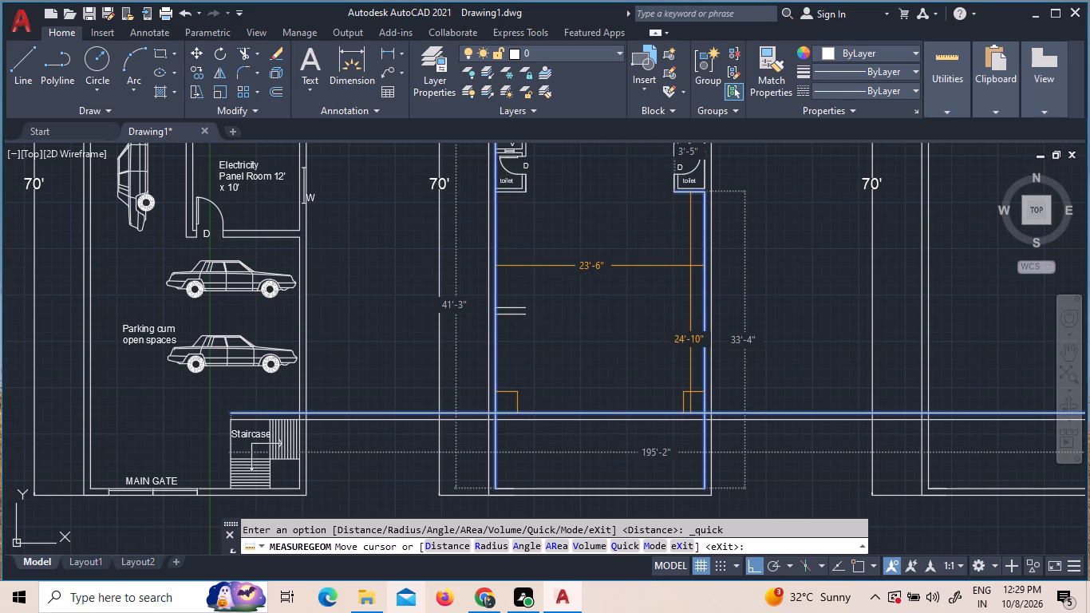
{"action": "key", "text": "Escape"}
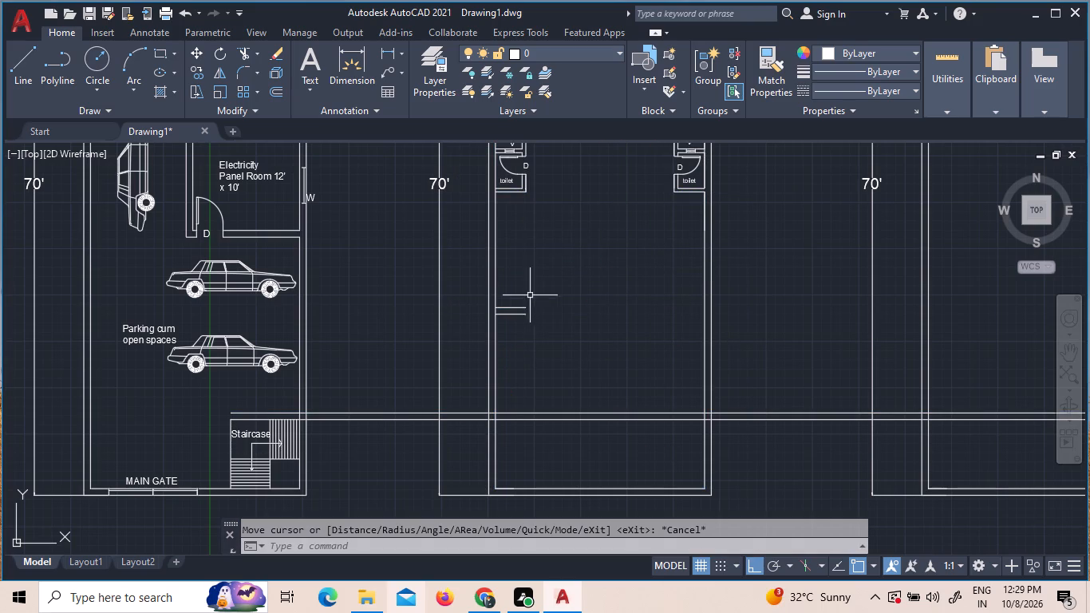
Extend both short wall lines below the west toilet across the two-unit plan to its far outer wall line.
{"action": "key", "text": "e"}
{"action": "key", "text": "x"}
{"action": "key", "text": "space"}
{"action": "key", "text": "space"}
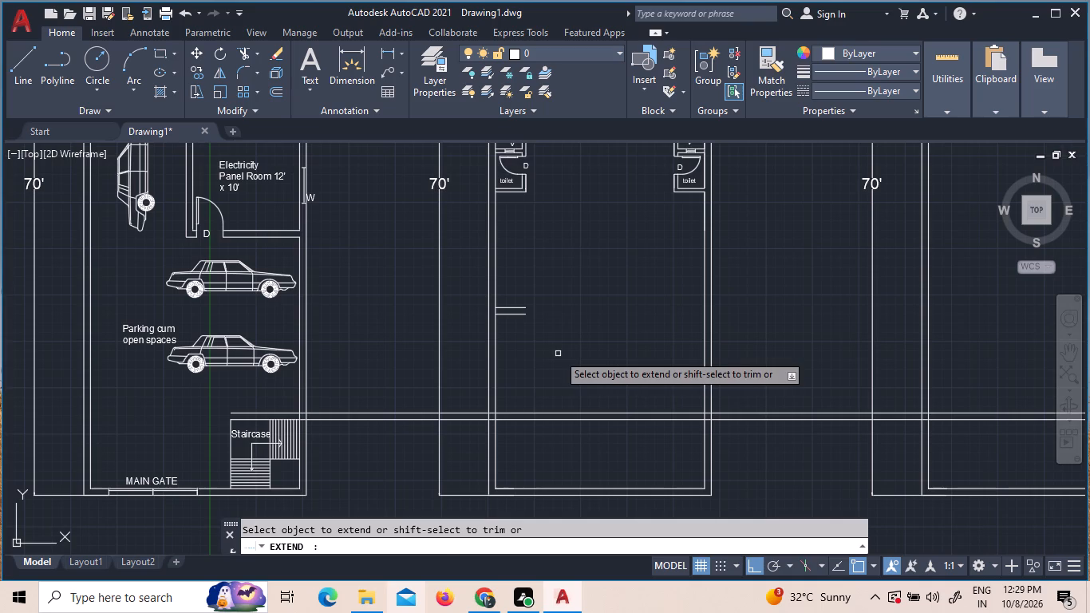
{"action": "left_click", "coordinate": [515, 313]}
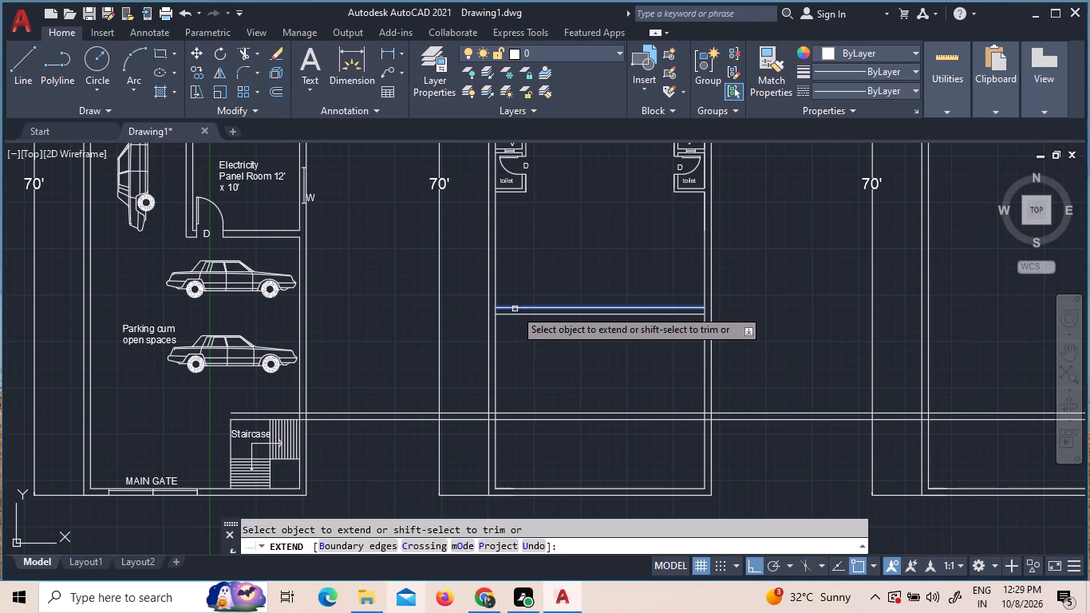
{"action": "left_click", "coordinate": [515, 309]}
{"action": "left_click", "coordinate": [646, 314]}
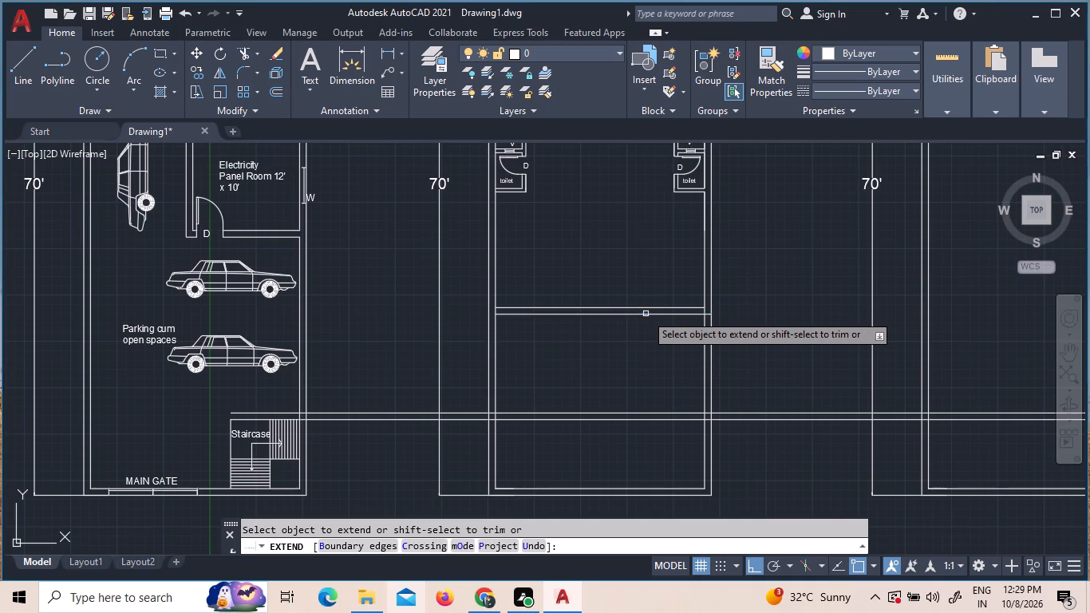
{"action": "left_click", "coordinate": [666, 309]}
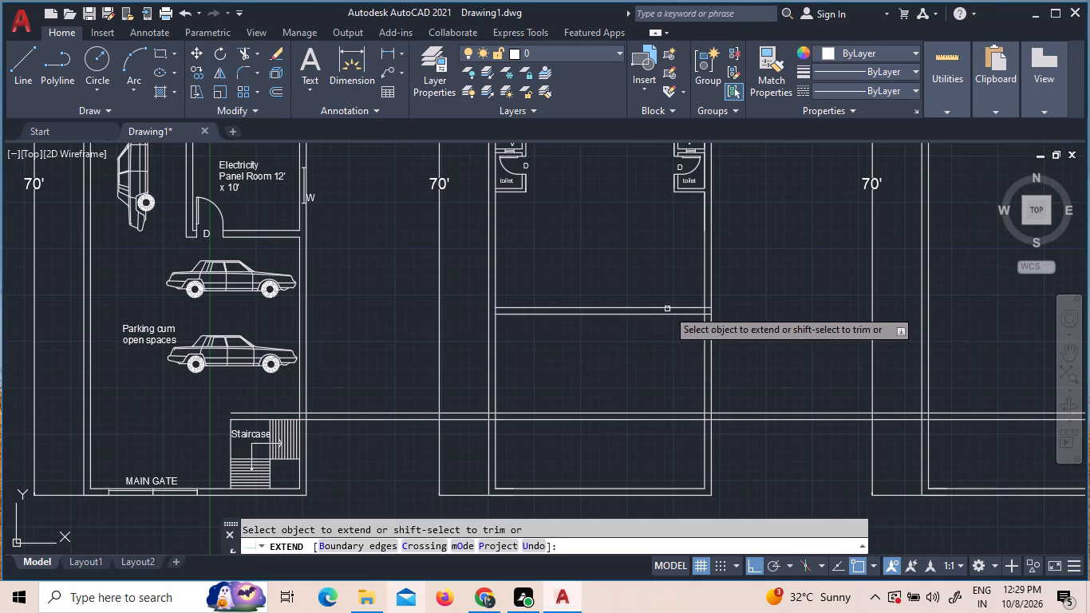
Extend the same two wall lines across the gap to the third plan's near inner wall line.
{"action": "left_click", "coordinate": [684, 313]}
{"action": "left_click", "coordinate": [688, 306]}
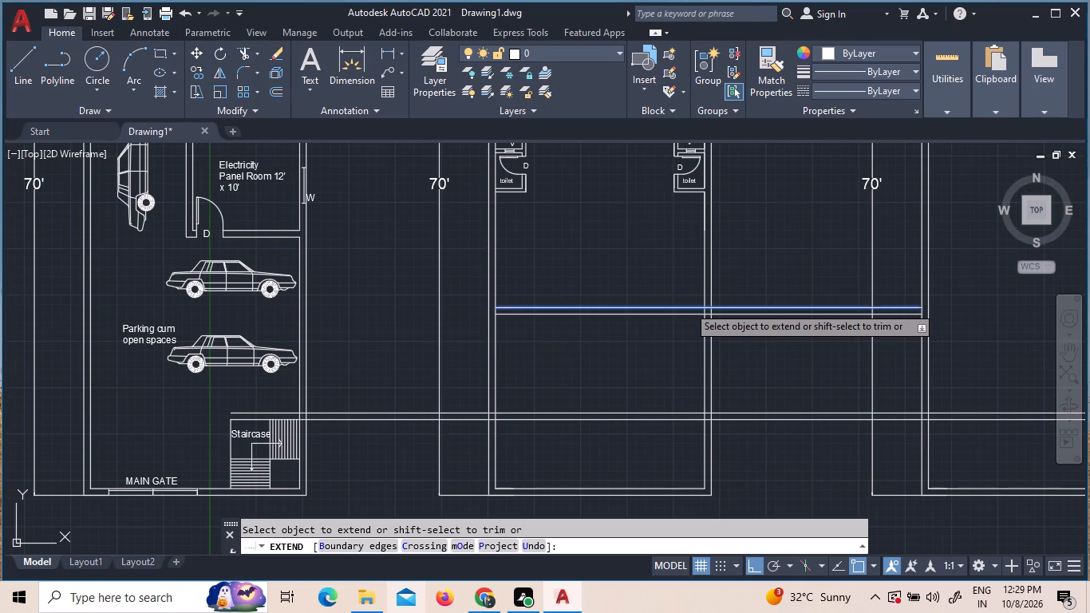
{"action": "left_click", "coordinate": [796, 306]}
{"action": "left_click", "coordinate": [808, 314]}
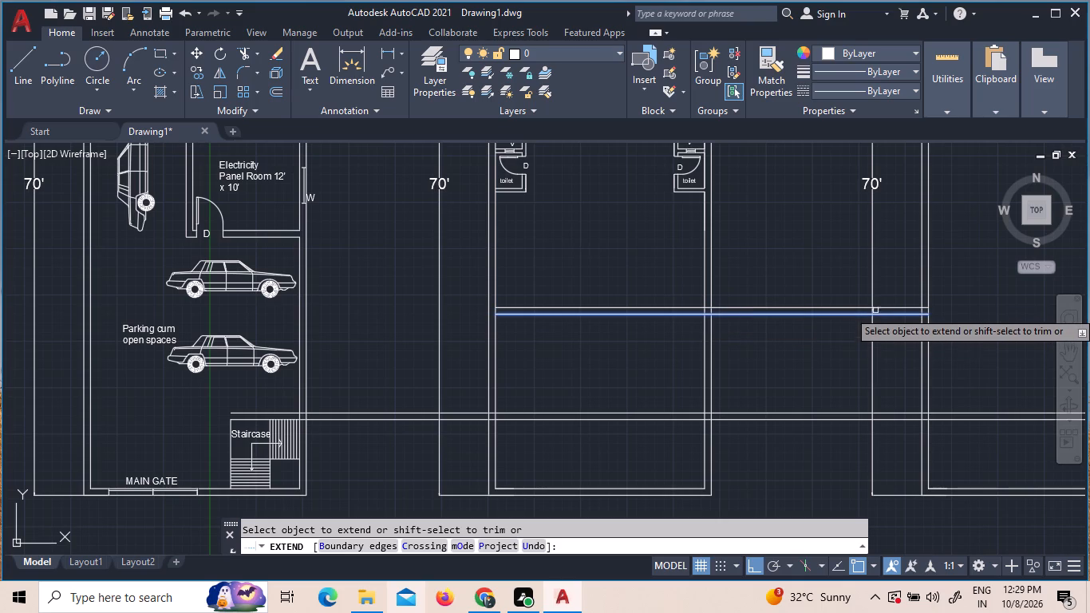
{"action": "left_click", "coordinate": [908, 309]}
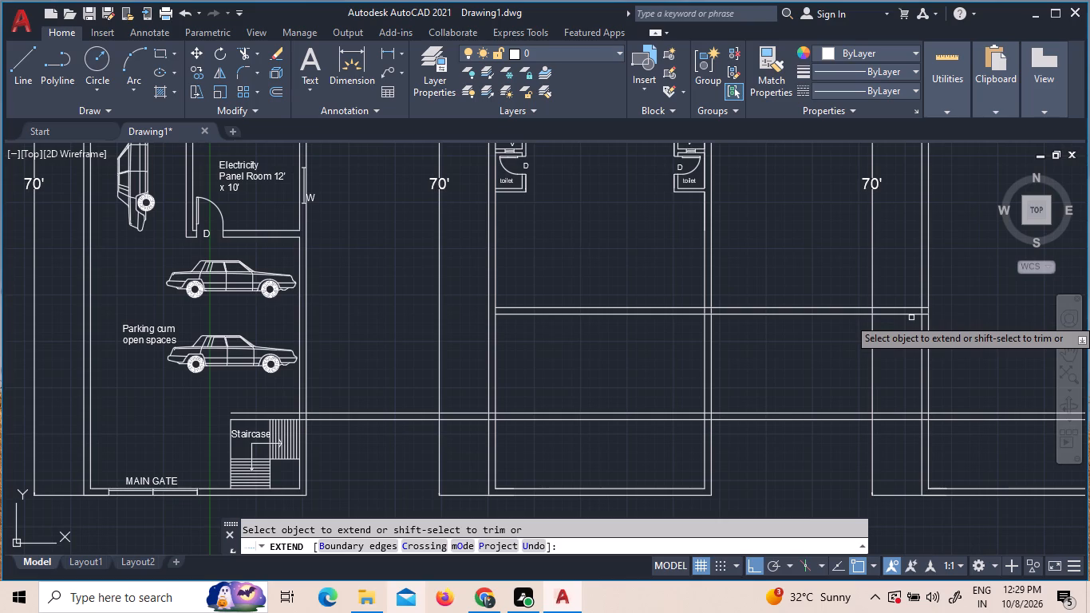
Extend the two wall lines through the third plan to its far outer wall line.
{"action": "scroll", "coordinate": [911, 318], "scroll_direction": "down", "scroll_amount": 4}
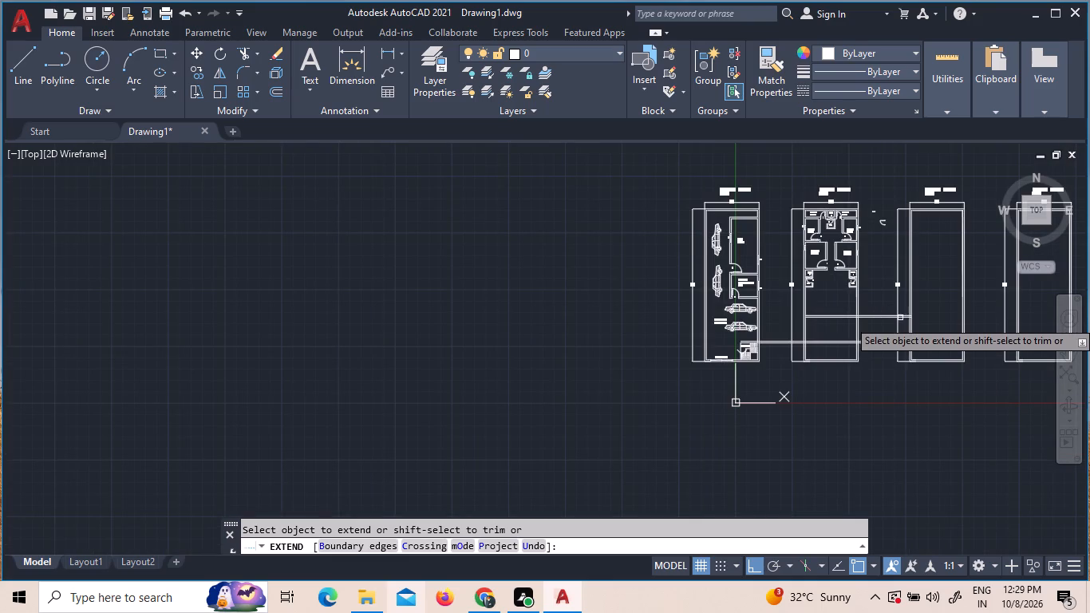
{"action": "scroll", "coordinate": [981, 319], "scroll_direction": "down", "scroll_amount": 1}
{"action": "middle_click_drag", "start_coordinate": [981, 319], "coordinate": [529, 316]}
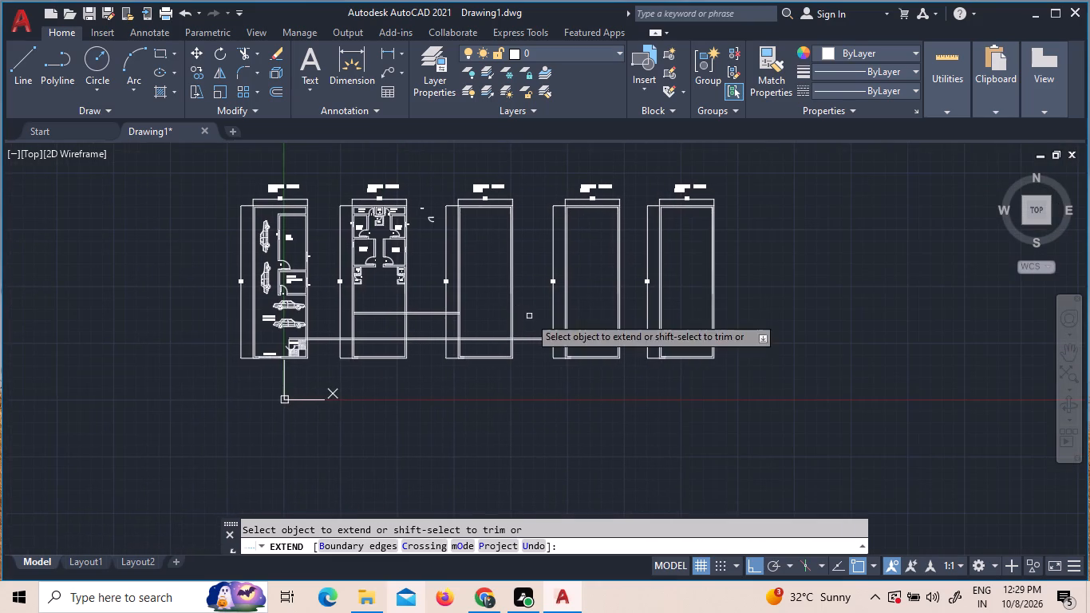
{"action": "scroll", "coordinate": [429, 313], "scroll_direction": "up", "scroll_amount": 3}
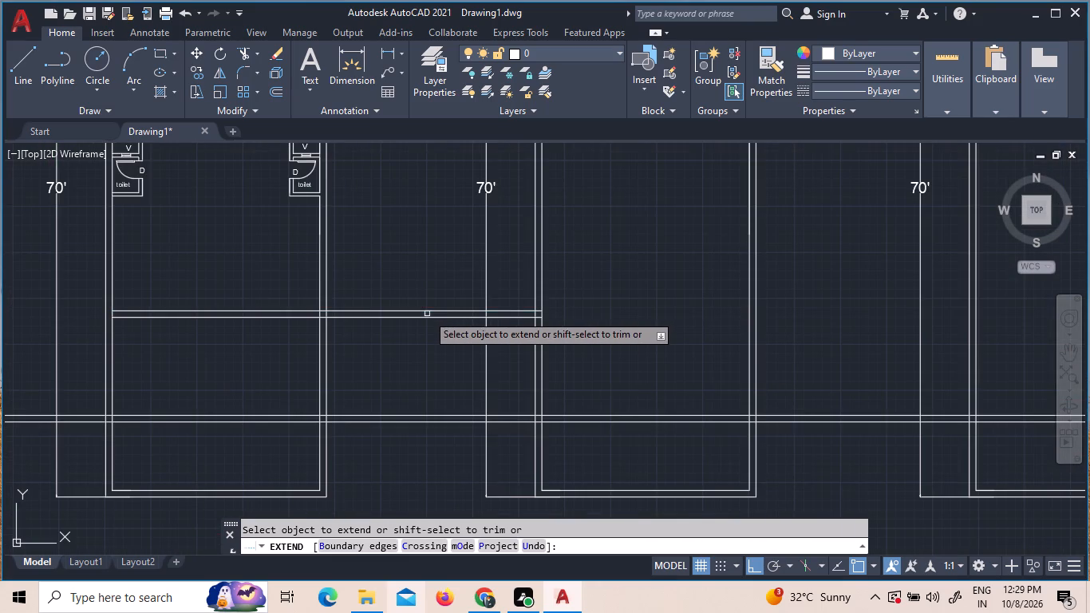
{"action": "left_click", "coordinate": [460, 310]}
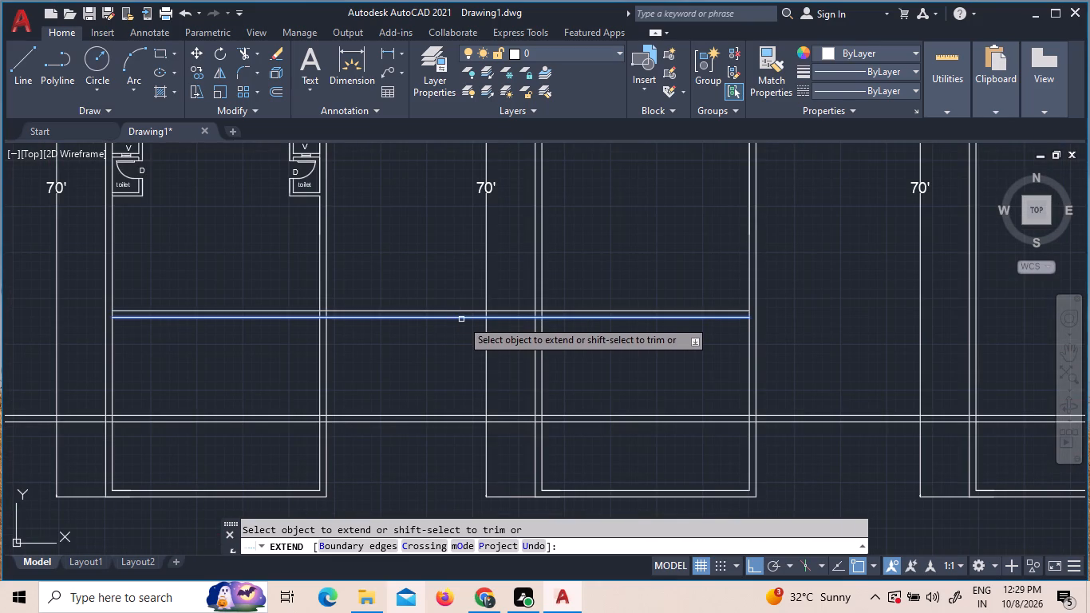
{"action": "left_click", "coordinate": [461, 319]}
{"action": "left_click", "coordinate": [662, 318]}
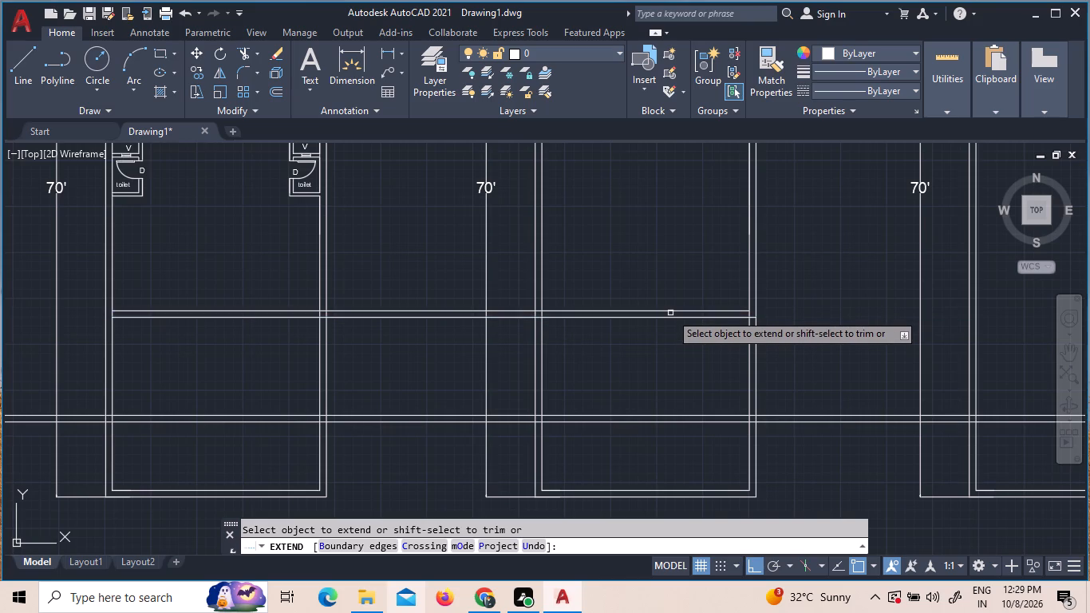
{"action": "left_click", "coordinate": [672, 312]}
Extend the two cross-wall lines below the toilets from the third plan across the gap to the fourth plan's near inner wall line.
{"action": "left_click", "coordinate": [685, 319]}
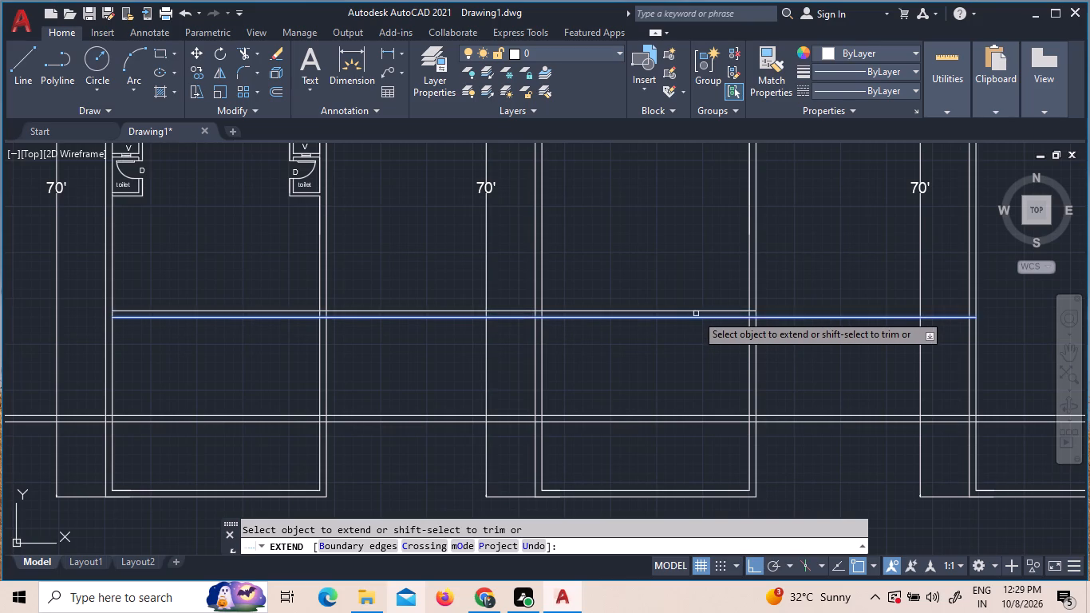
{"action": "left_click", "coordinate": [696, 313]}
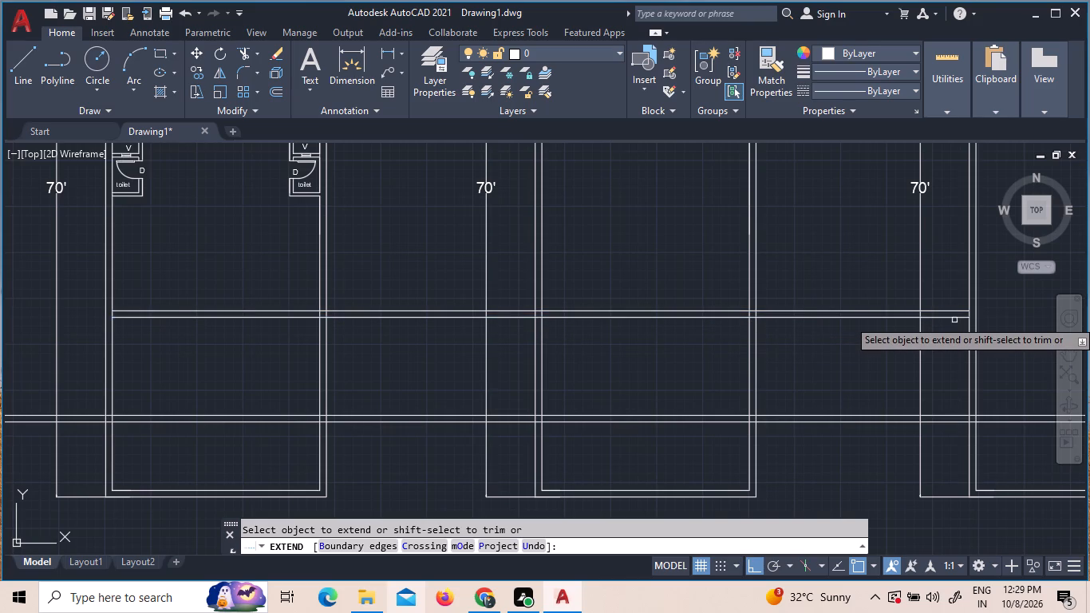
{"action": "left_click", "coordinate": [956, 318]}
{"action": "left_click", "coordinate": [956, 312]}
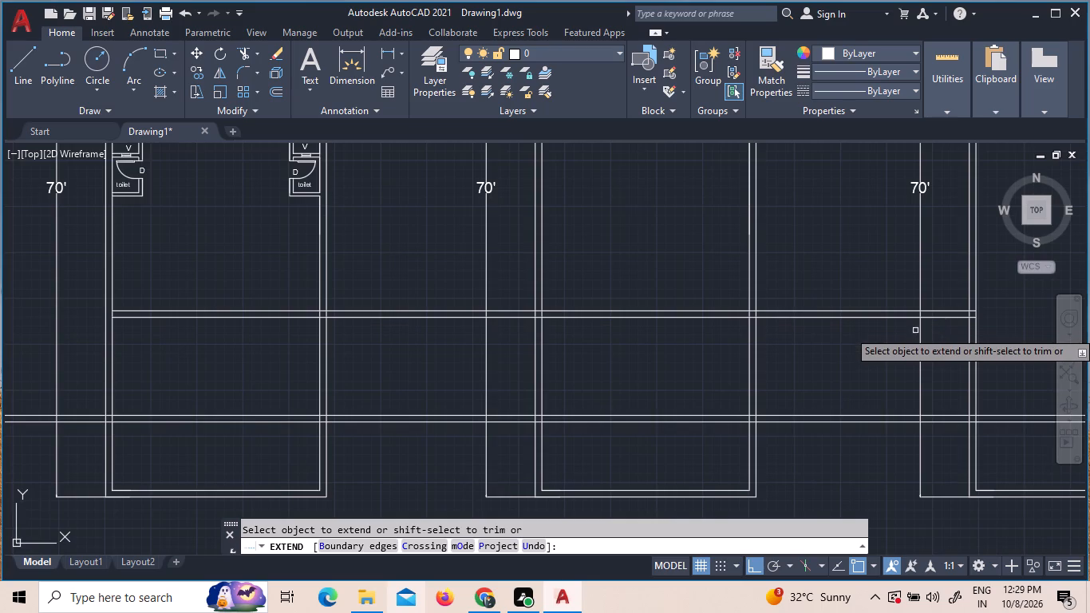
Extend the same two cross-wall lines through the fourth plan to its far outer wall line.
{"action": "scroll", "coordinate": [915, 330], "scroll_direction": "down", "scroll_amount": 5}
{"action": "left_click", "coordinate": [905, 326]}
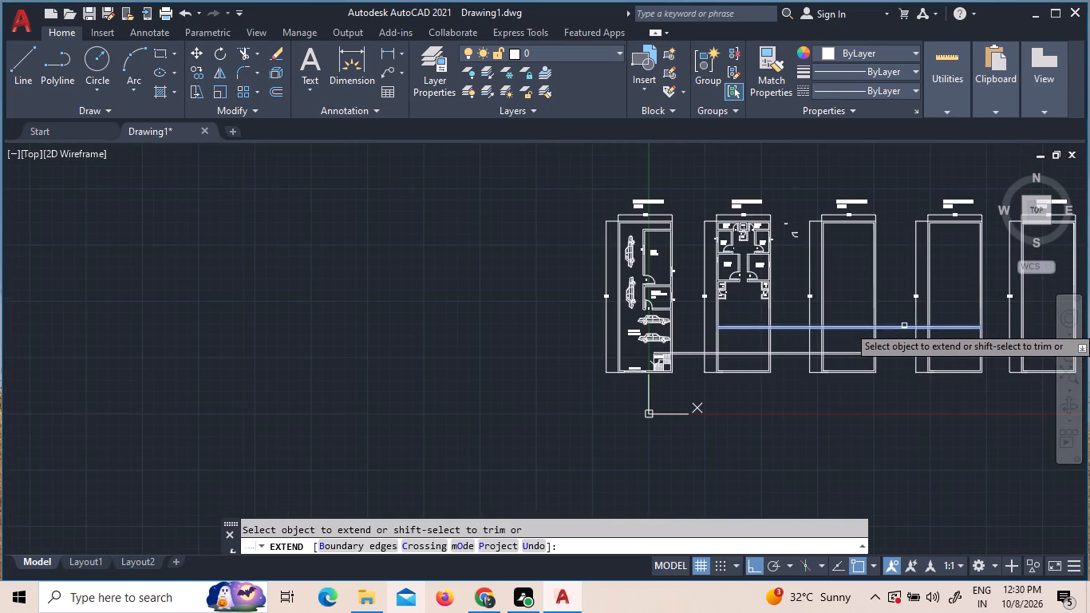
{"action": "left_click", "coordinate": [904, 326]}
{"action": "scroll", "coordinate": [954, 339], "scroll_direction": "up", "scroll_amount": 1}
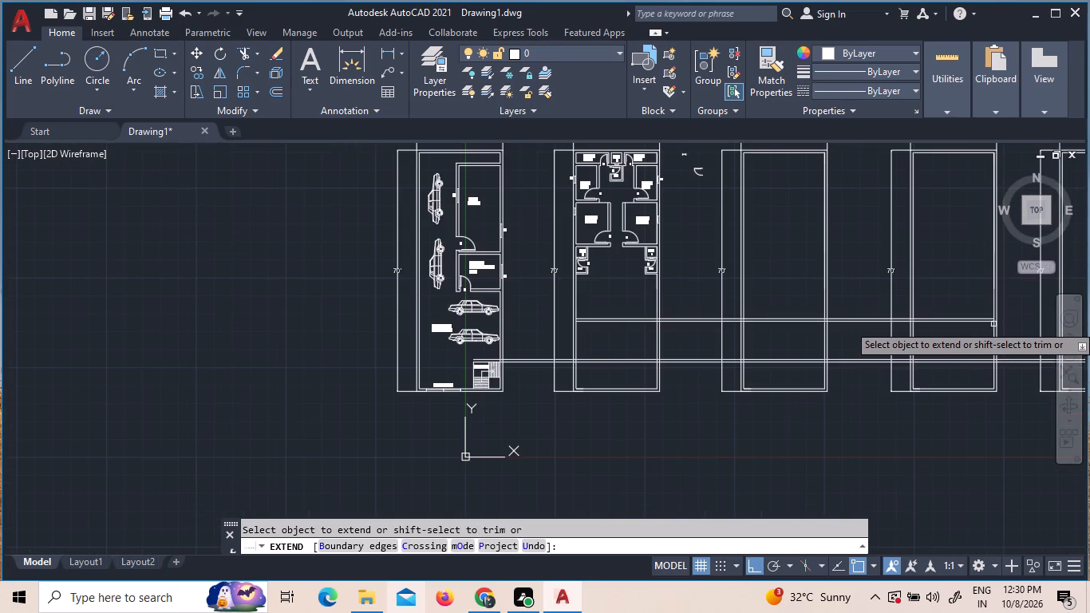
{"action": "scroll", "coordinate": [996, 324], "scroll_direction": "up", "scroll_amount": 5}
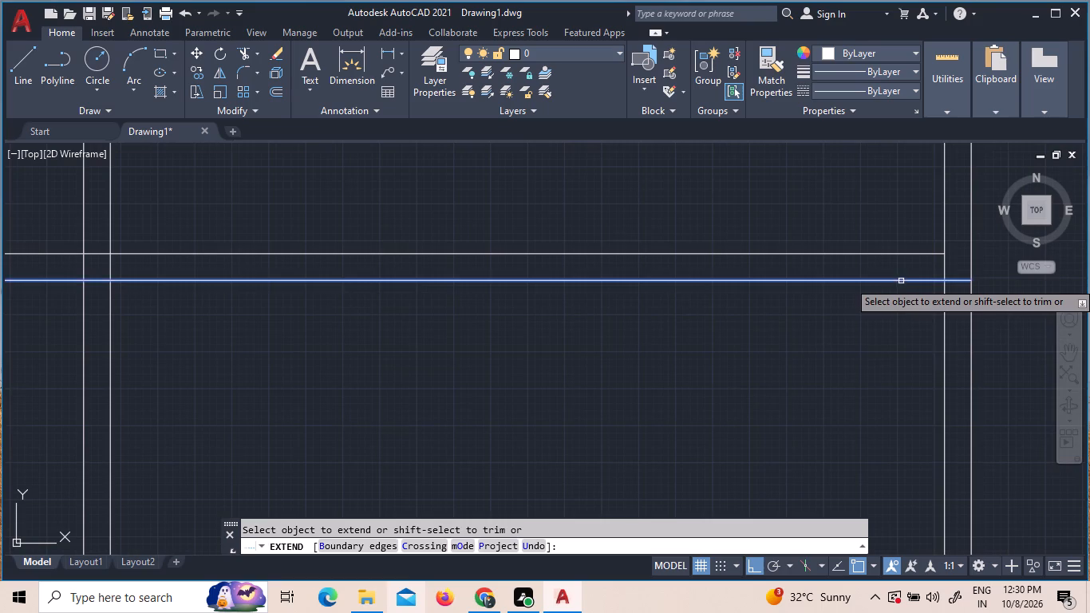
{"action": "left_click", "coordinate": [905, 282]}
{"action": "left_click", "coordinate": [911, 254]}
Extend the two cross-wall lines across the gap to the fifth plan's near inner wall line.
{"action": "scroll", "coordinate": [887, 326], "scroll_direction": "down", "scroll_amount": 1}
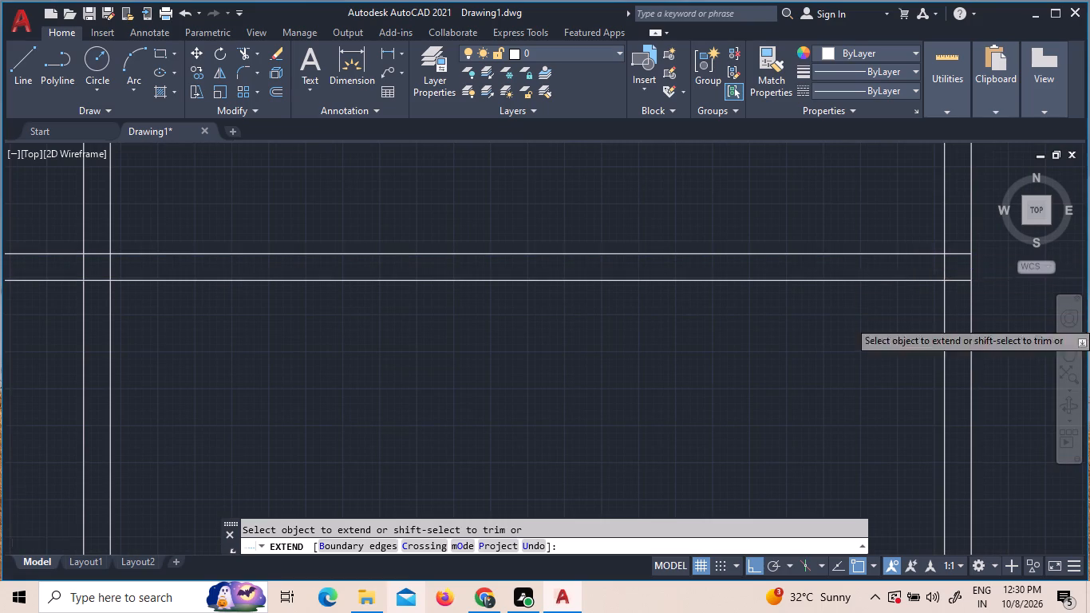
{"action": "scroll", "coordinate": [882, 349], "scroll_direction": "down", "scroll_amount": 3}
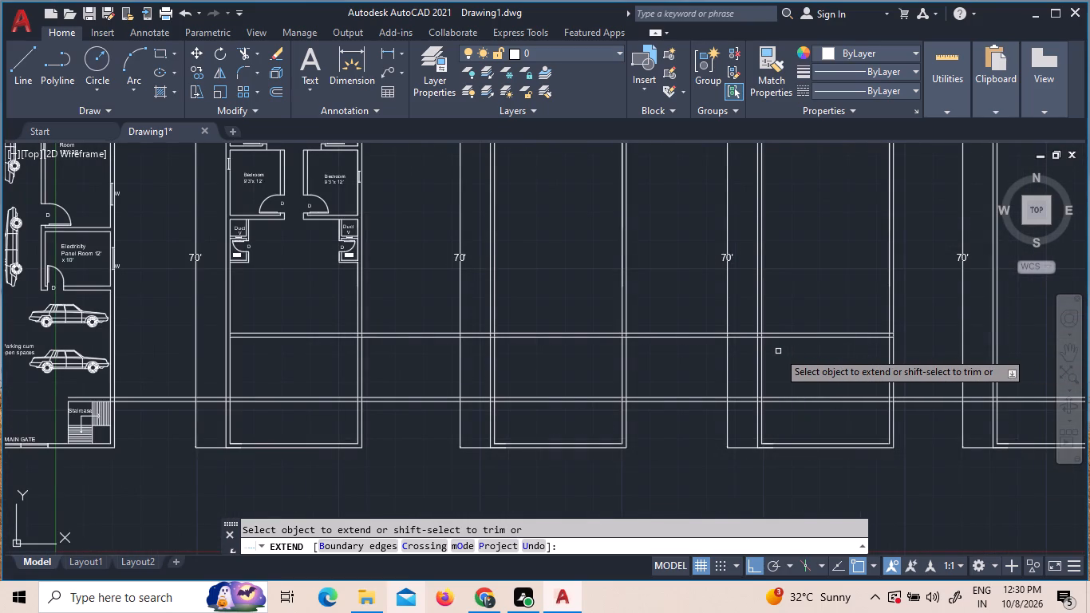
{"action": "left_click", "coordinate": [822, 337]}
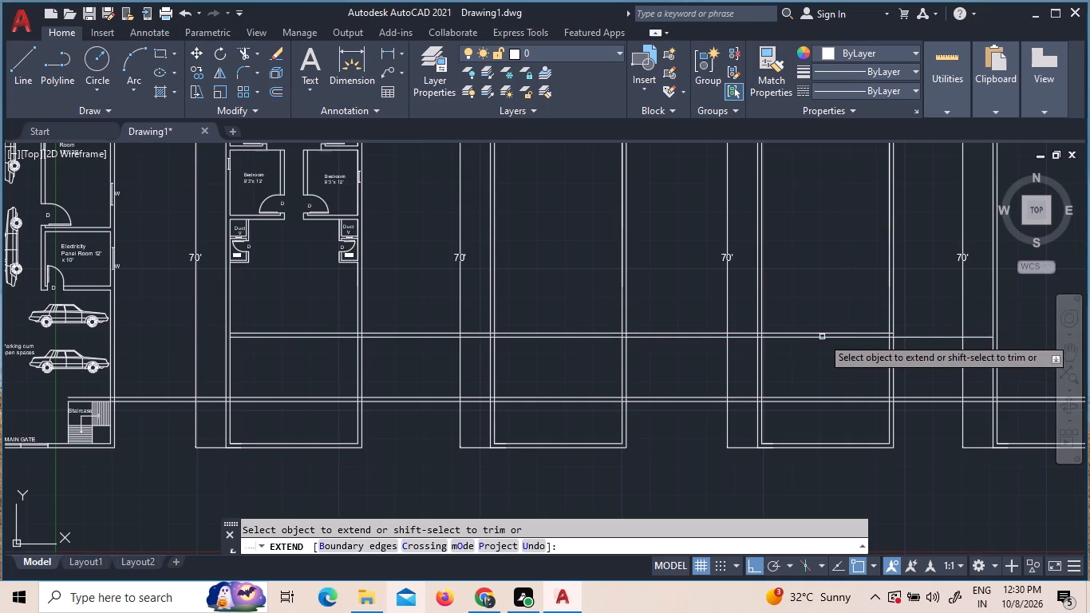
{"action": "left_click", "coordinate": [833, 331]}
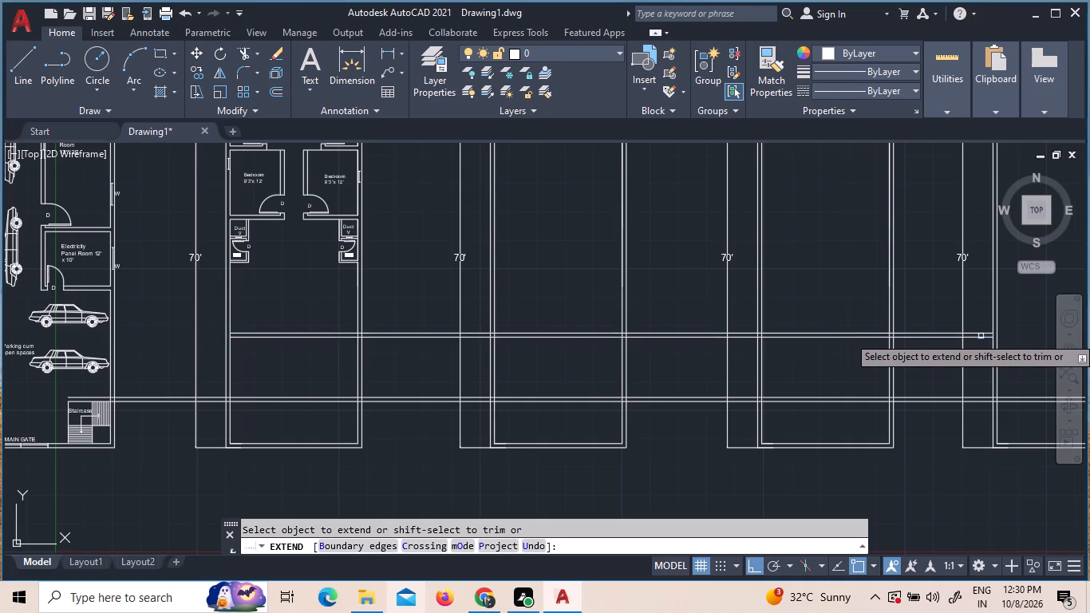
{"action": "left_click", "coordinate": [981, 337]}
{"action": "left_click", "coordinate": [984, 331]}
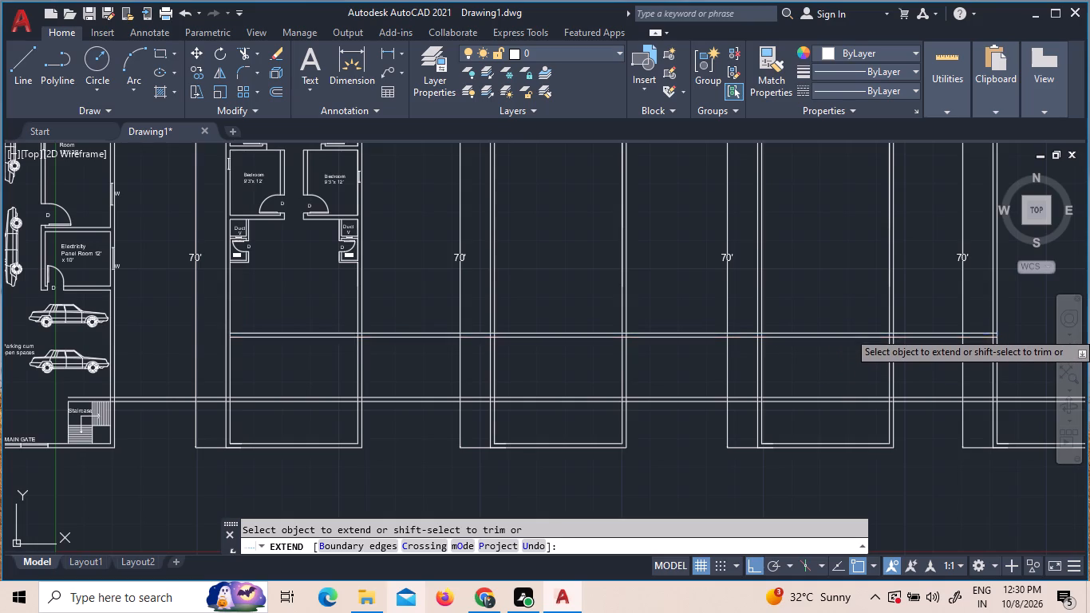
Extend the two cross-wall lines through the fifth plan to its far outer wall line.
{"action": "middle_click_drag", "start_coordinate": [998, 337], "coordinate": [671, 338]}
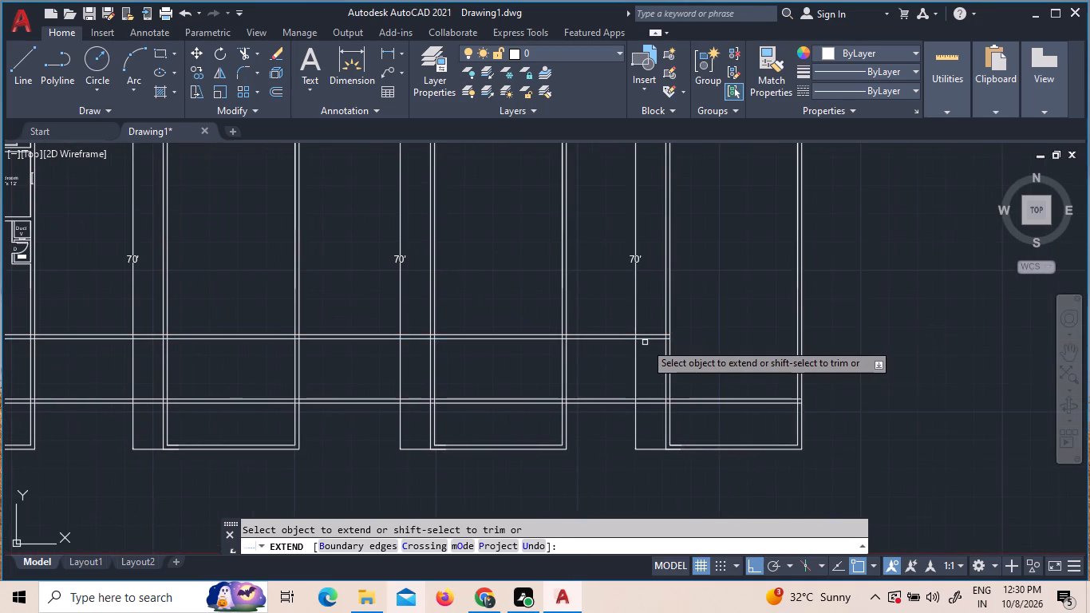
{"action": "scroll", "coordinate": [646, 342], "scroll_direction": "up", "scroll_amount": 2}
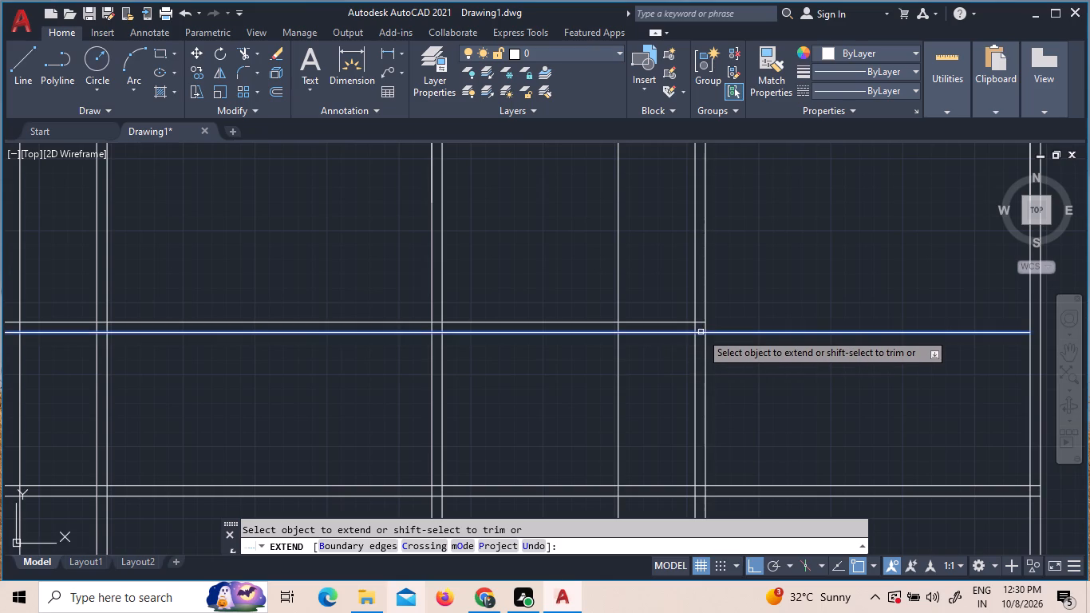
{"action": "left_click", "coordinate": [701, 332]}
{"action": "left_click", "coordinate": [704, 322]}
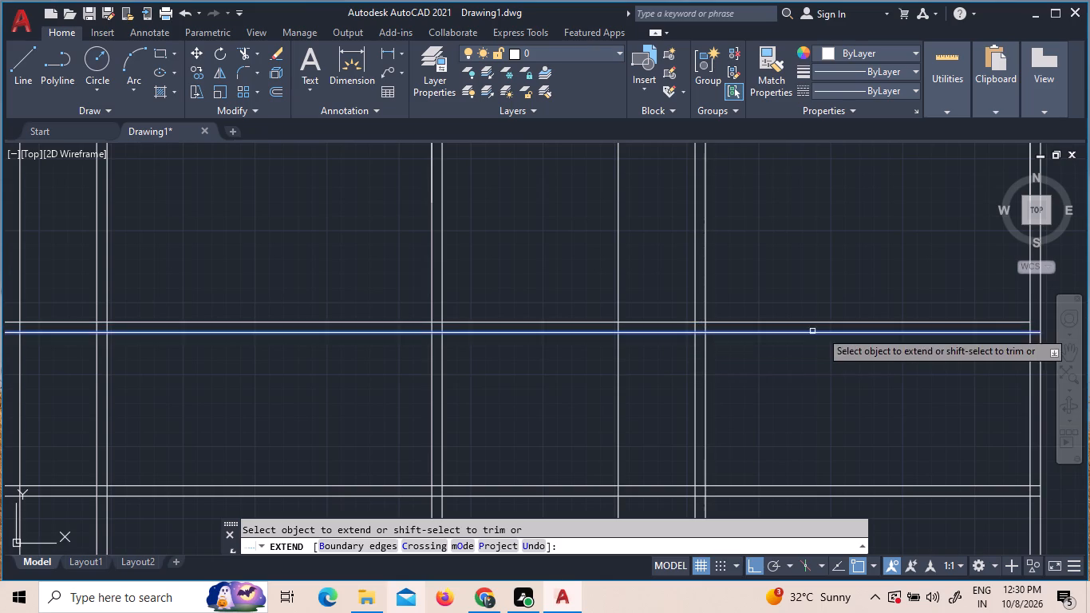
{"action": "left_click", "coordinate": [890, 324]}
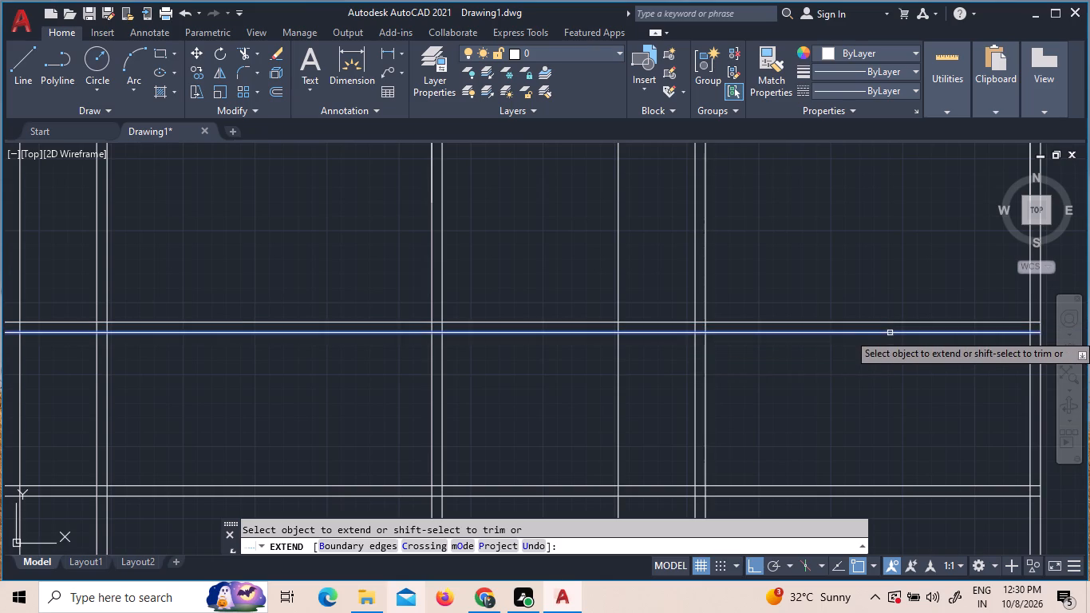
{"action": "left_click", "coordinate": [890, 333]}
Extend both wall lines between the two-unit plan's east bedroom and duct to that plan's outer wall line.
{"action": "scroll", "coordinate": [887, 341], "scroll_direction": "down", "scroll_amount": 4}
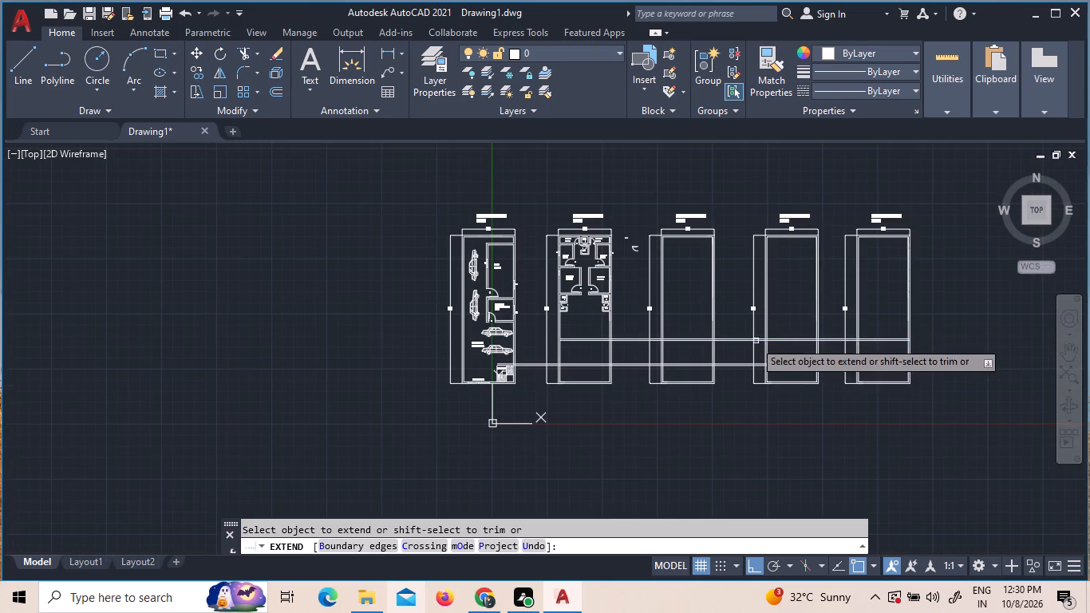
{"action": "scroll", "coordinate": [601, 299], "scroll_direction": "up", "scroll_amount": 5}
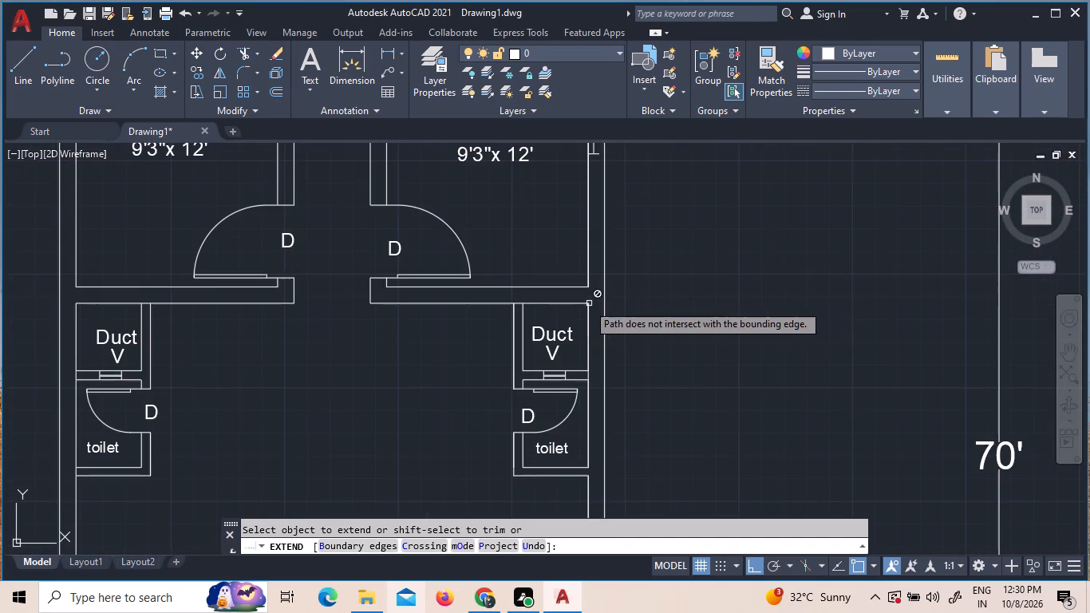
{"action": "left_click", "coordinate": [576, 303]}
{"action": "left_click", "coordinate": [580, 286]}
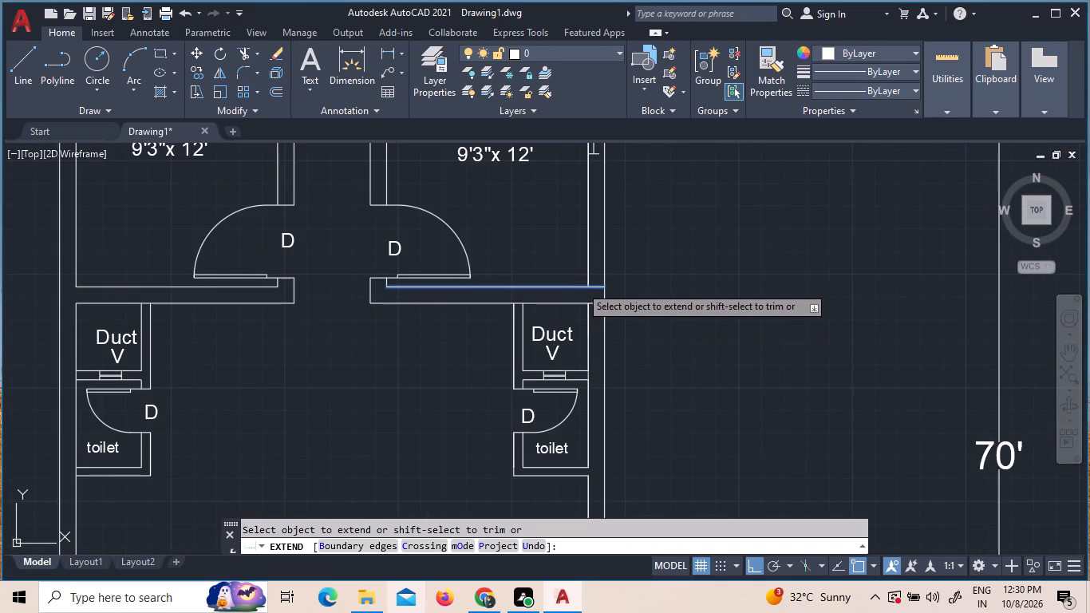
{"action": "left_click", "coordinate": [596, 285]}
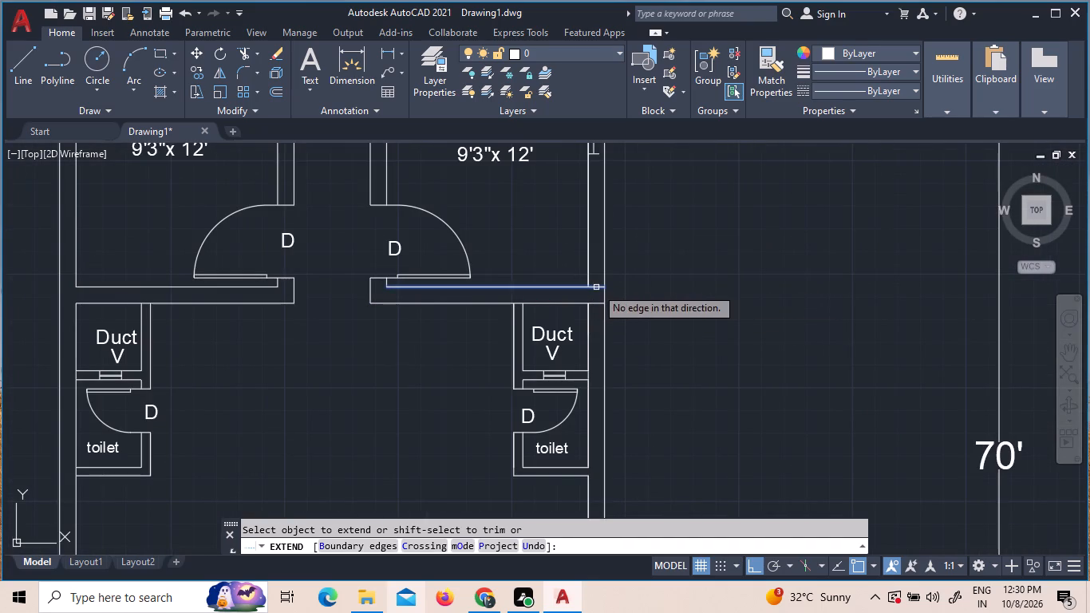
{"action": "left_click", "coordinate": [596, 287]}
Extend the two bedroom wall lines across the gap to the third plan's near inner wall line.
{"action": "scroll", "coordinate": [594, 303], "scroll_direction": "down", "scroll_amount": 1}
{"action": "left_click", "coordinate": [594, 303]}
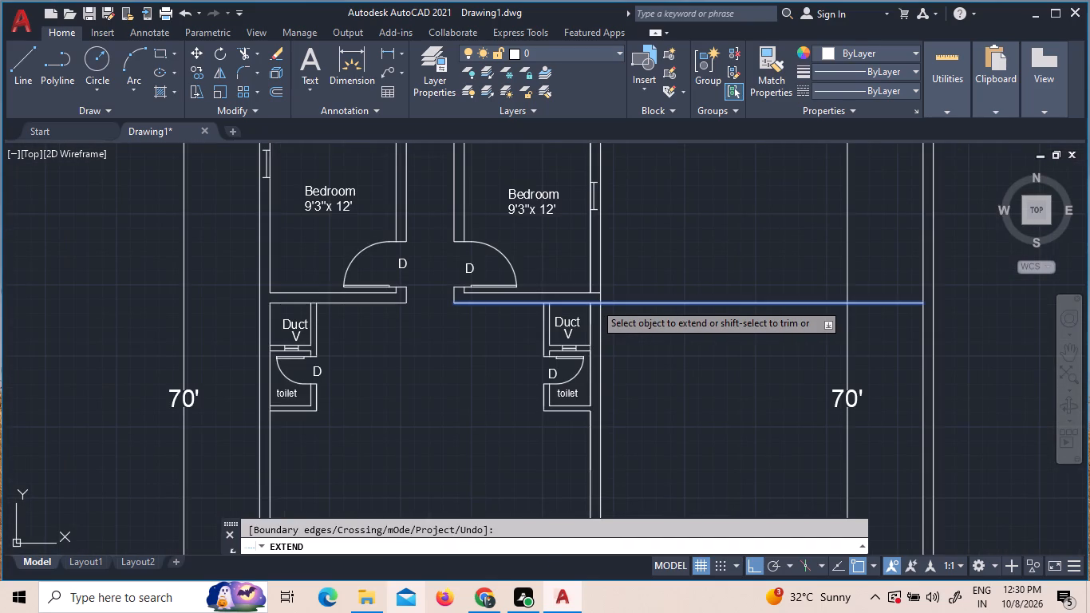
{"action": "left_click", "coordinate": [594, 292]}
{"action": "scroll", "coordinate": [594, 292], "scroll_direction": "down", "scroll_amount": 3}
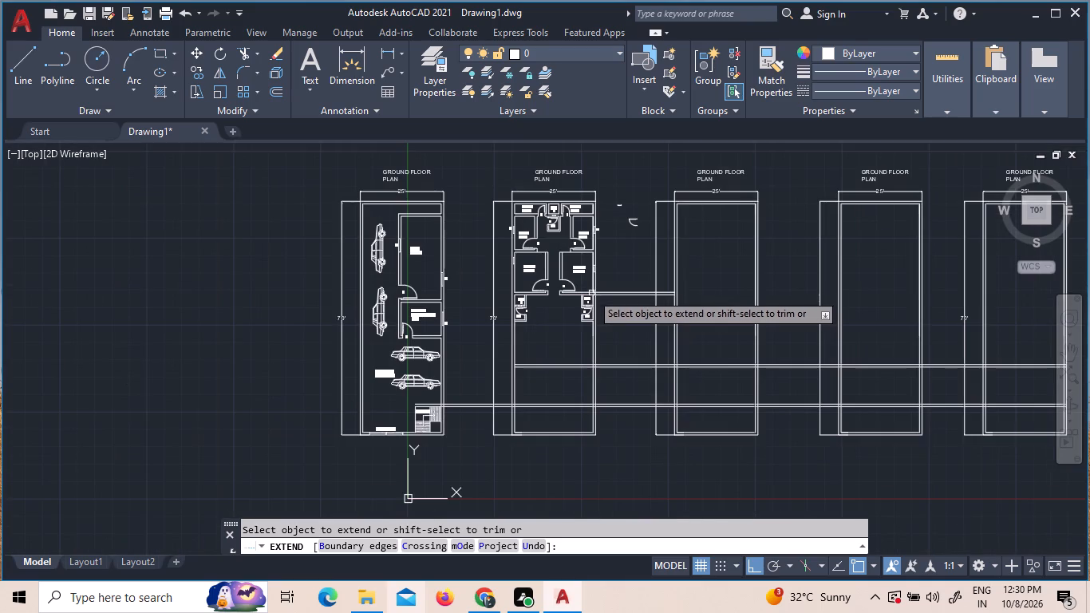
{"action": "scroll", "coordinate": [672, 291], "scroll_direction": "up", "scroll_amount": 4}
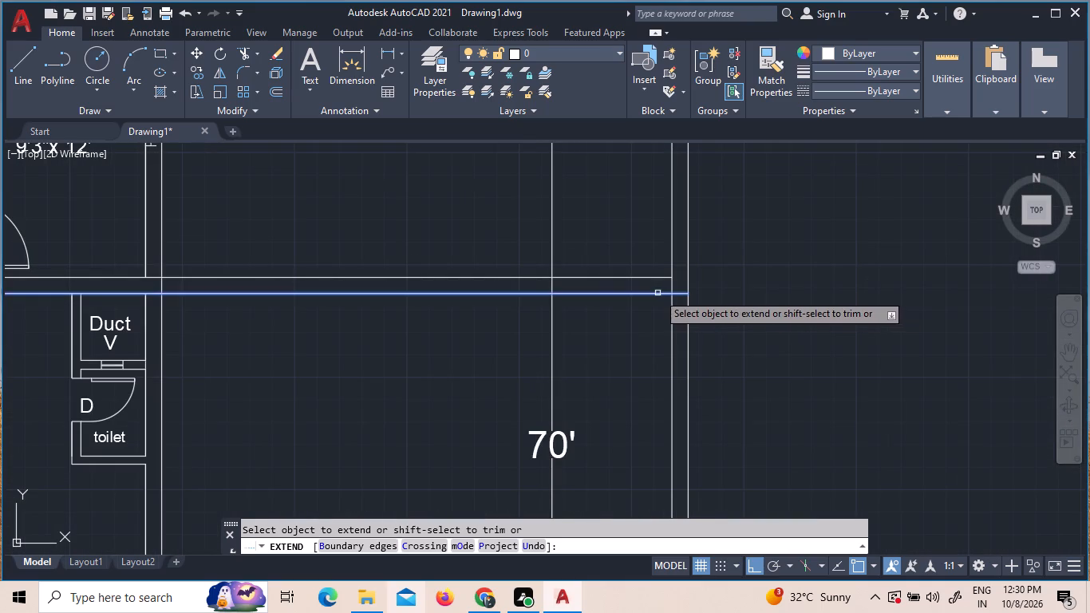
{"action": "left_click", "coordinate": [658, 294]}
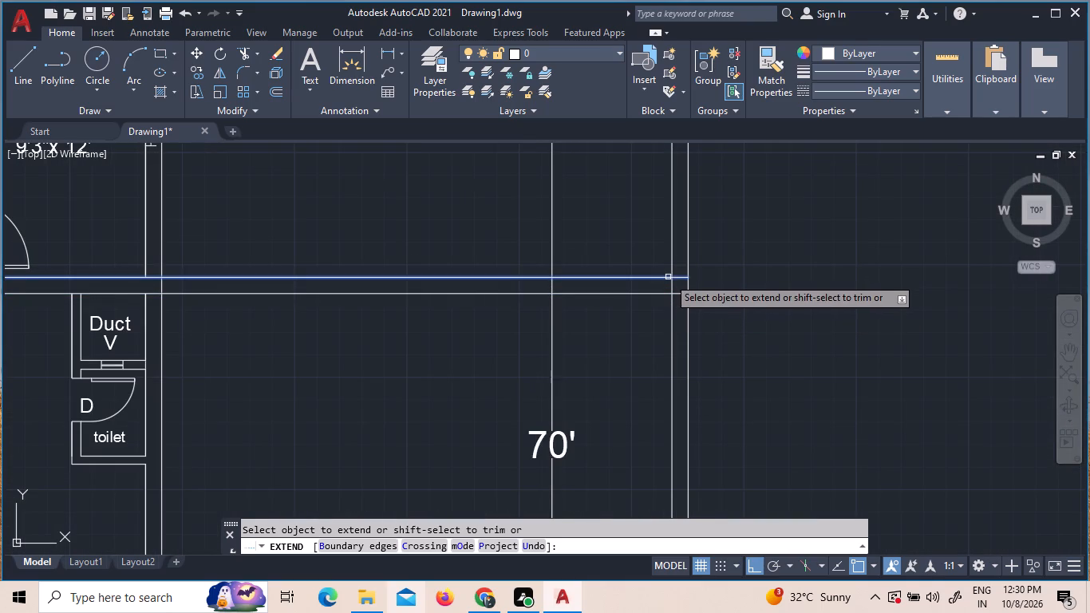
{"action": "left_click", "coordinate": [668, 277]}
Extend the two bedroom wall lines through the third plan to its far outer wall line.
{"action": "scroll", "coordinate": [662, 294], "scroll_direction": "down", "scroll_amount": 1}
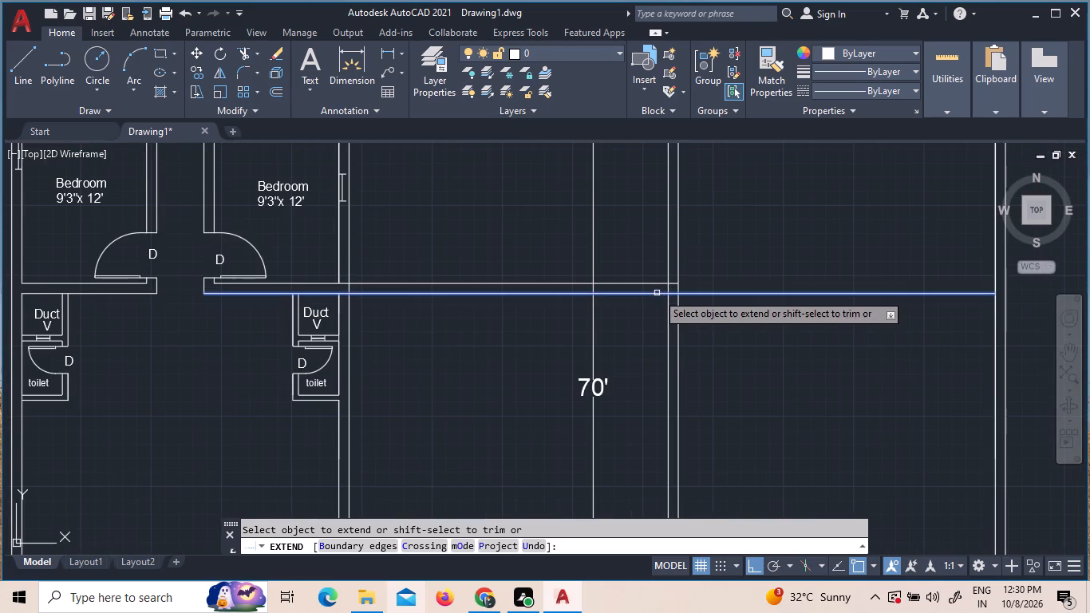
{"action": "left_click", "coordinate": [657, 293]}
{"action": "left_click", "coordinate": [662, 284]}
{"action": "scroll", "coordinate": [662, 284], "scroll_direction": "down", "scroll_amount": 3}
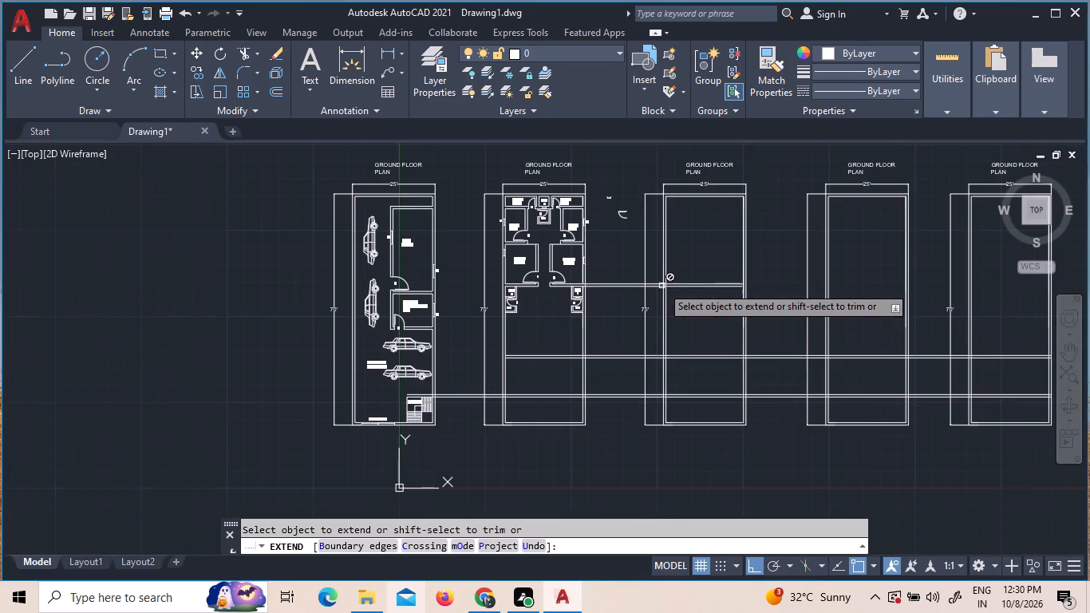
{"action": "scroll", "coordinate": [721, 291], "scroll_direction": "up", "scroll_amount": 1}
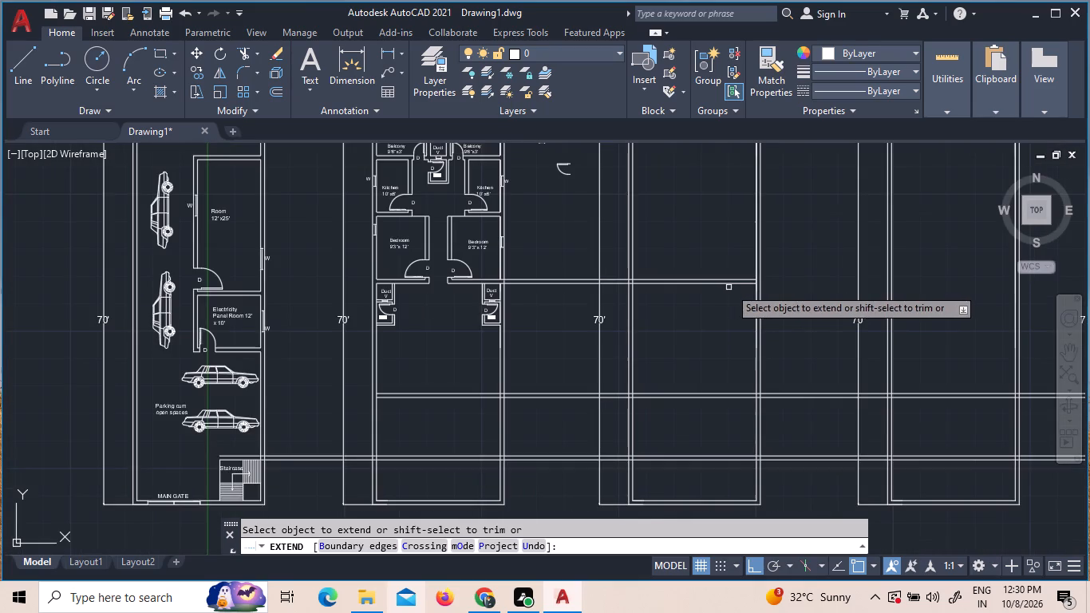
{"action": "scroll", "coordinate": [759, 279], "scroll_direction": "up", "scroll_amount": 4}
{"action": "left_click", "coordinate": [709, 313]}
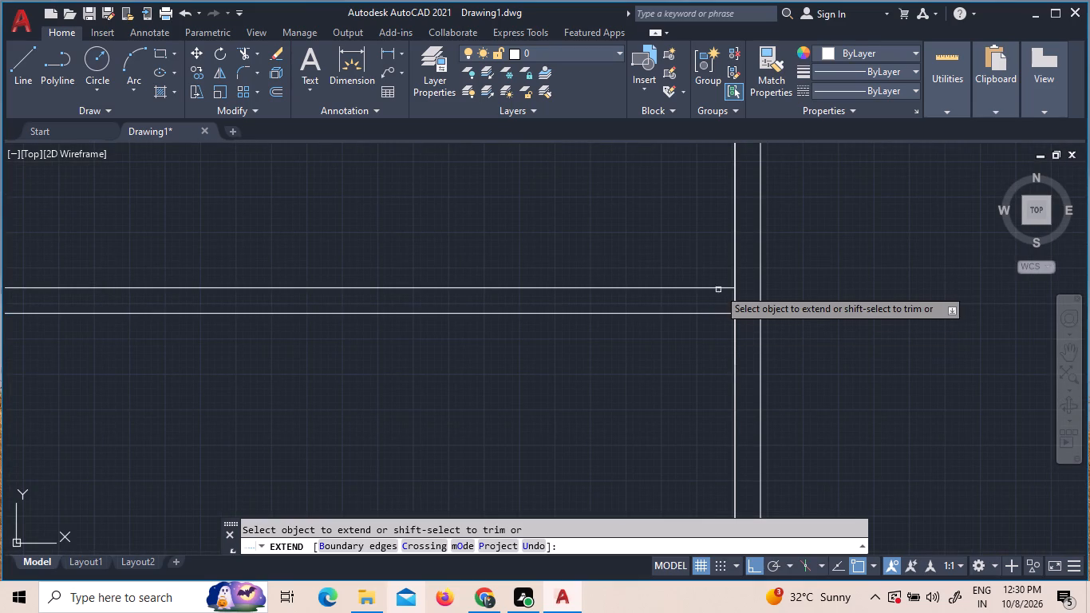
{"action": "left_click", "coordinate": [720, 287]}
Extend the two bedroom wall lines across the gap to the fourth plan's near inner wall line.
{"action": "scroll", "coordinate": [720, 287], "scroll_direction": "down", "scroll_amount": 3}
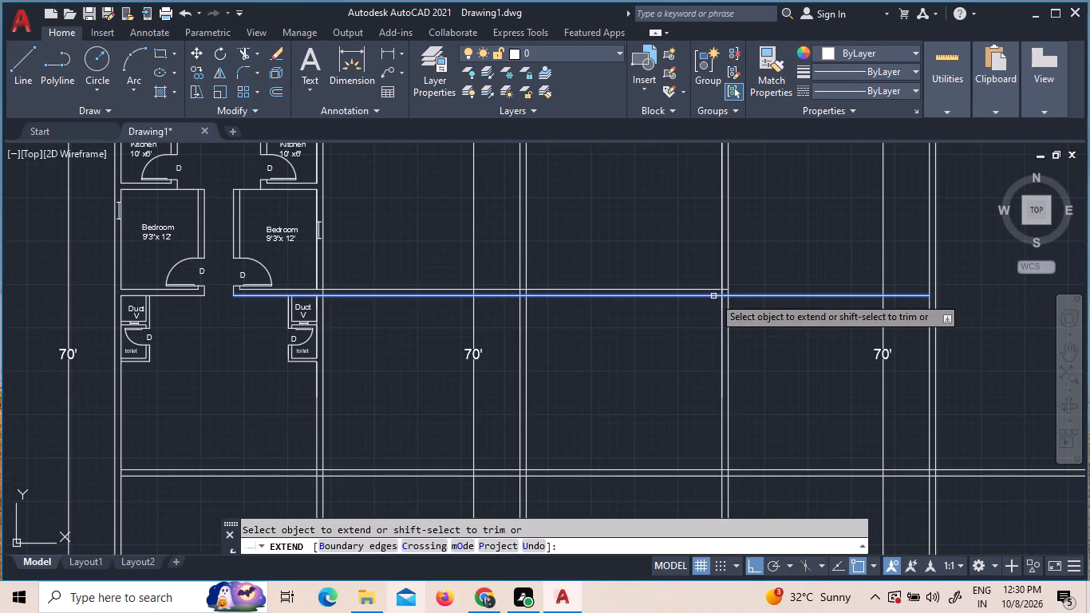
{"action": "left_click", "coordinate": [713, 296]}
{"action": "left_click", "coordinate": [717, 287]}
{"action": "scroll", "coordinate": [716, 287], "scroll_direction": "down", "scroll_amount": 4}
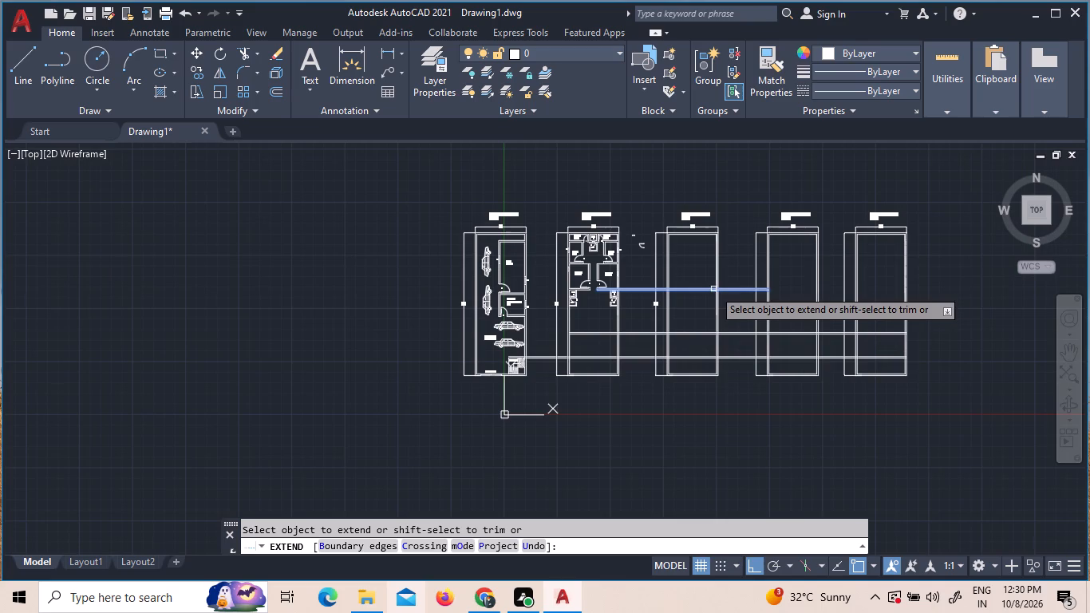
{"action": "scroll", "coordinate": [784, 289], "scroll_direction": "up", "scroll_amount": 5}
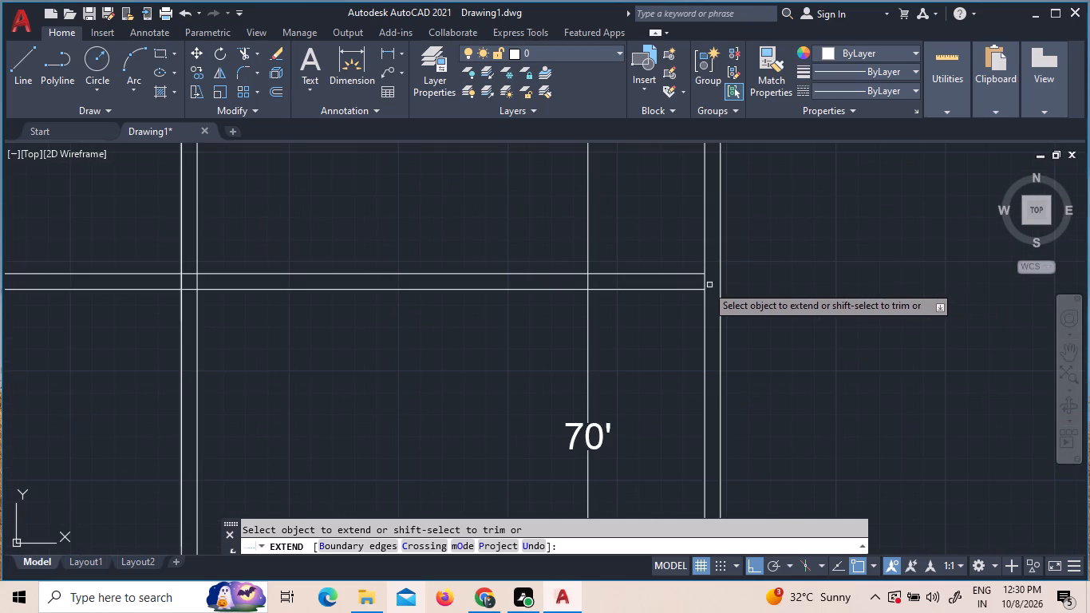
{"action": "left_click", "coordinate": [671, 290]}
{"action": "left_click", "coordinate": [677, 273]}
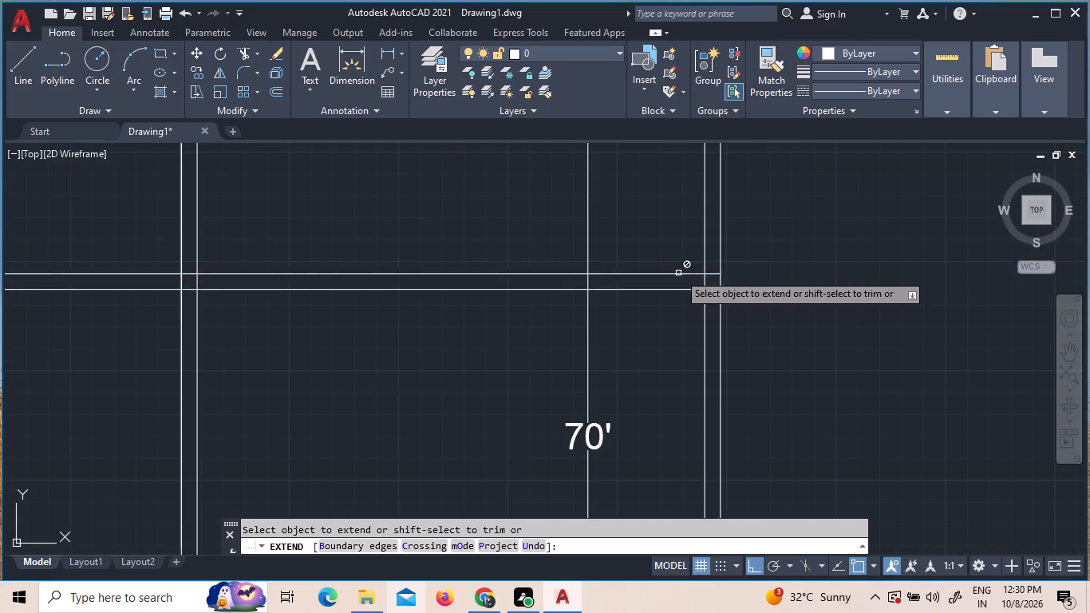
Extend the two bedroom wall lines through the fourth plan to its far outer wall line.
{"action": "scroll", "coordinate": [679, 275], "scroll_direction": "down", "scroll_amount": 1}
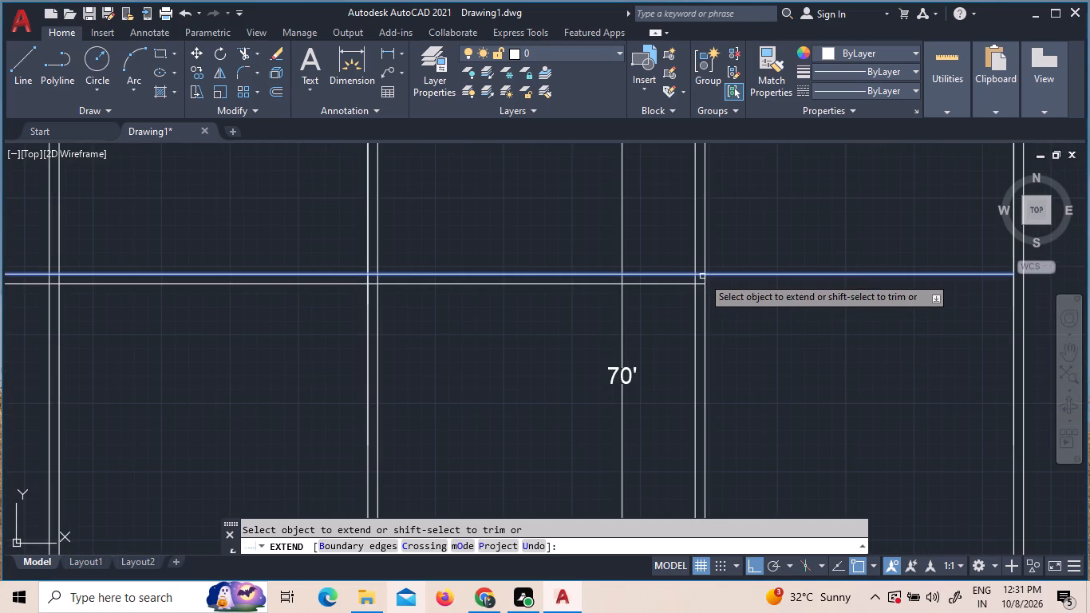
{"action": "left_click", "coordinate": [702, 276]}
{"action": "left_click", "coordinate": [701, 283]}
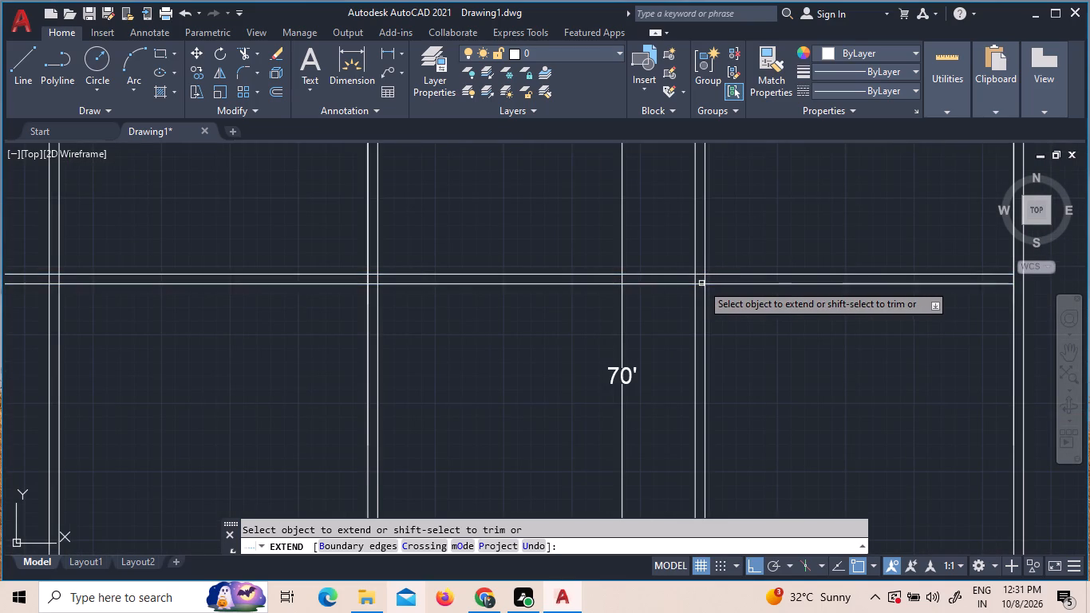
{"action": "scroll", "coordinate": [701, 283], "scroll_direction": "down", "scroll_amount": 3}
{"action": "scroll", "coordinate": [802, 287], "scroll_direction": "up", "scroll_amount": 1}
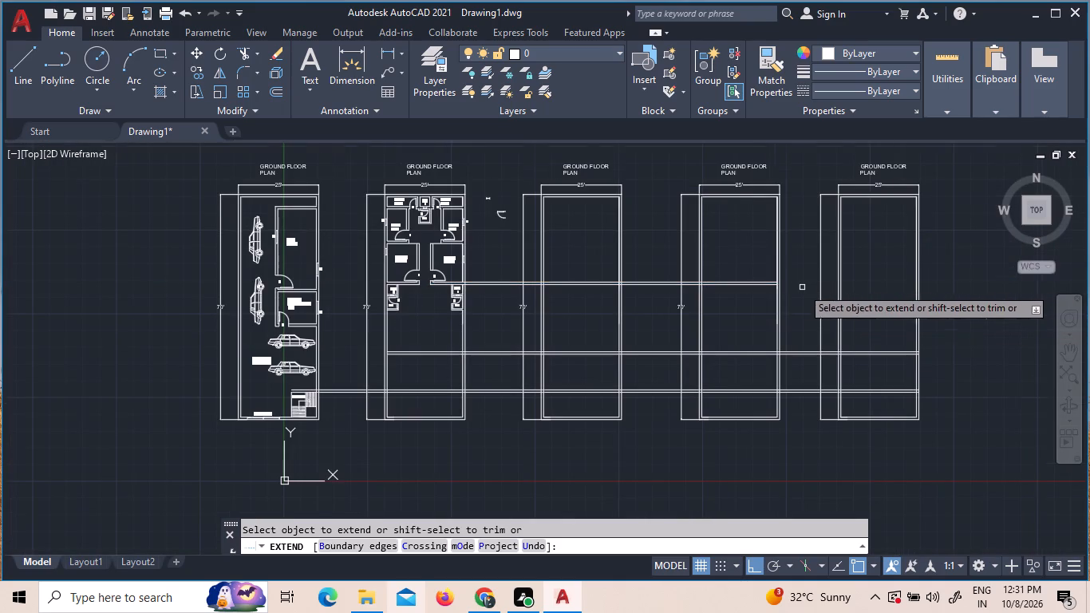
{"action": "left_click", "coordinate": [741, 285]}
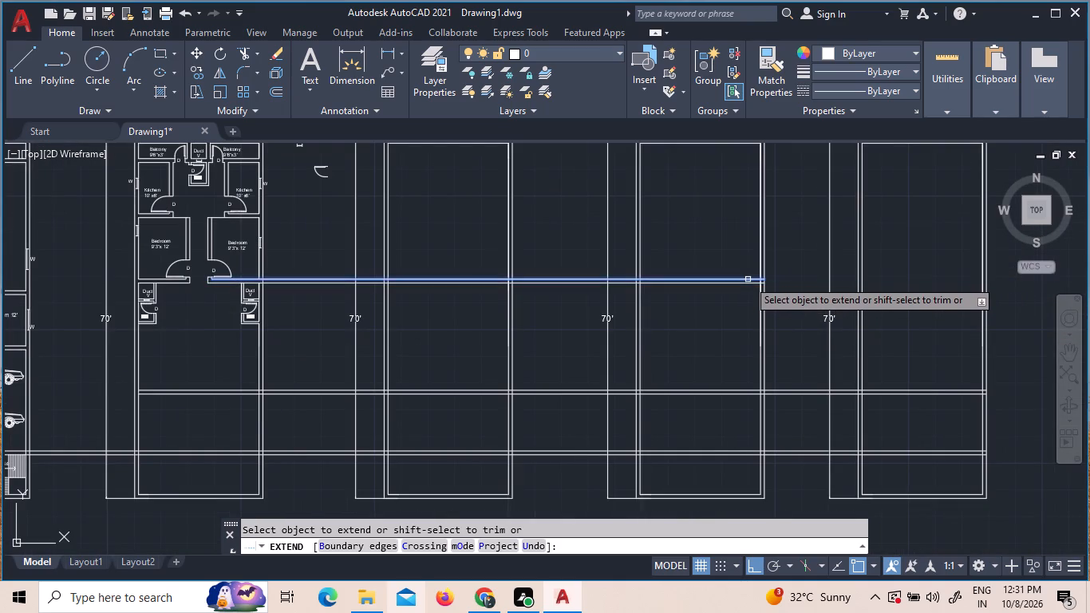
{"action": "left_click", "coordinate": [748, 279]}
Extend the two bedroom wall lines across the gap to the fifth plan's near inner wall line.
{"action": "left_click", "coordinate": [748, 283]}
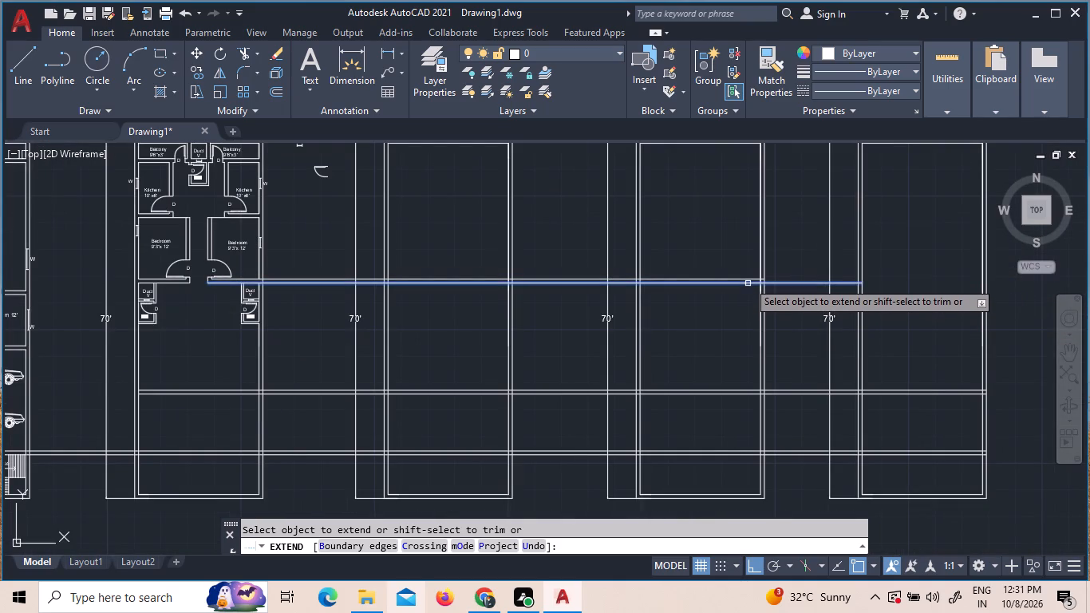
{"action": "left_click", "coordinate": [748, 277]}
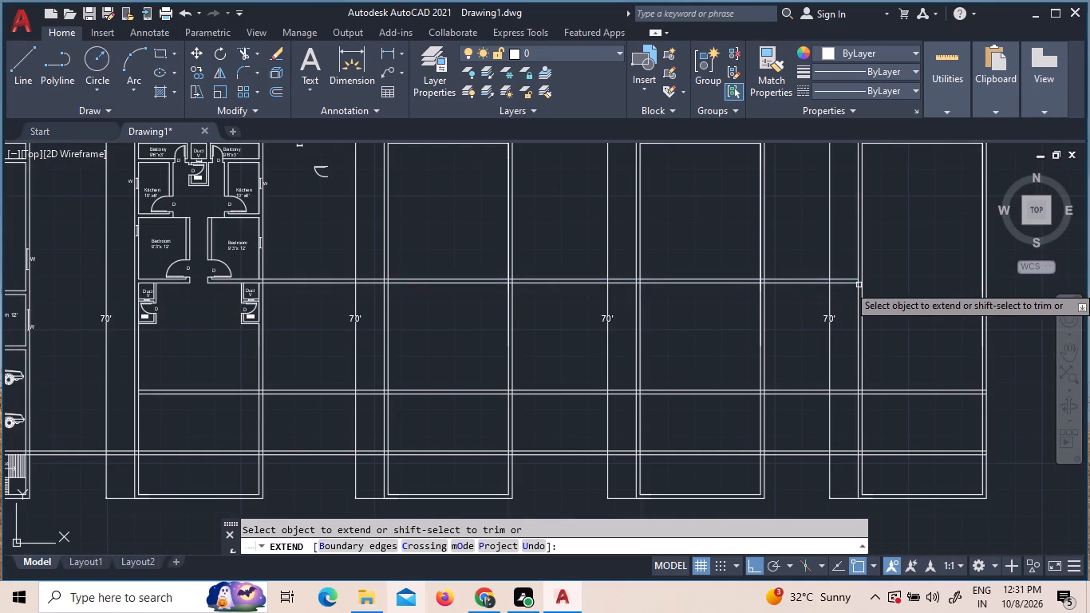
{"action": "left_click", "coordinate": [848, 283]}
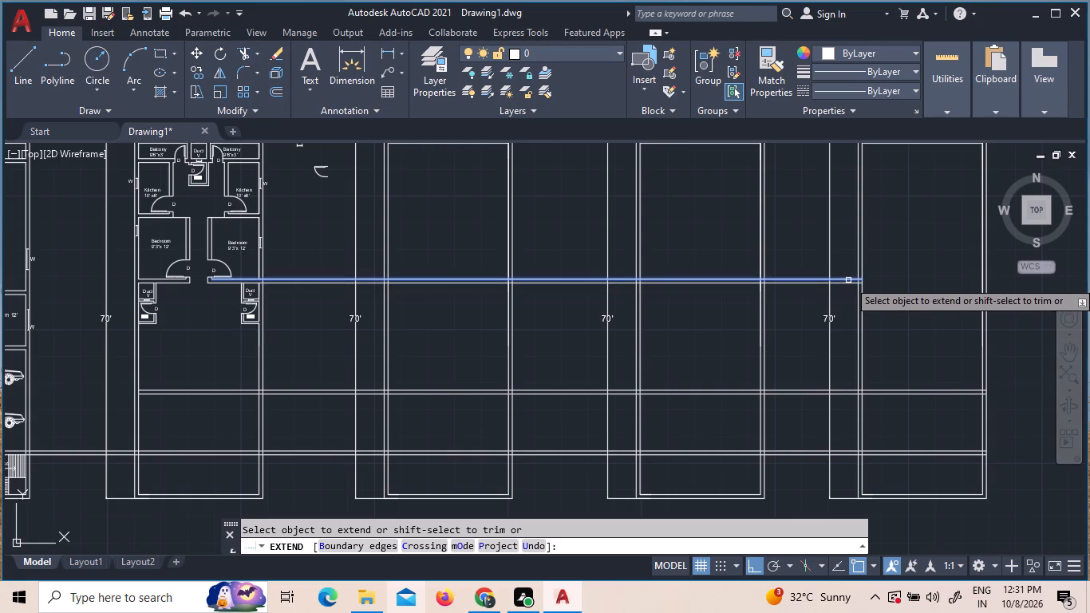
{"action": "left_click", "coordinate": [848, 280]}
Extend the two bedroom wall lines through the fifth plan to its far inner wall line.
{"action": "scroll", "coordinate": [861, 283], "scroll_direction": "up", "scroll_amount": 4}
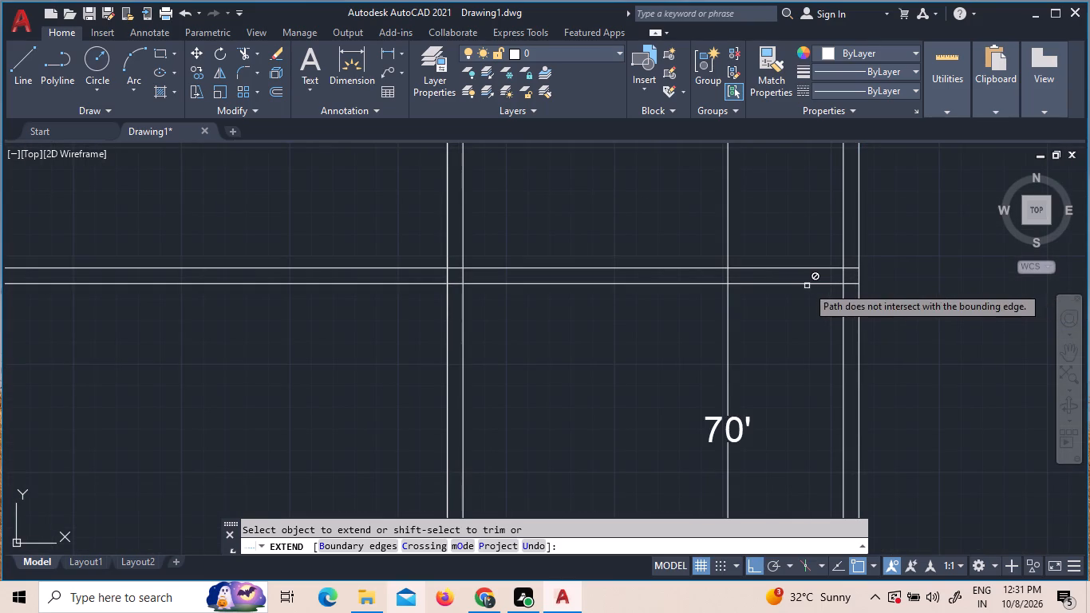
{"action": "scroll", "coordinate": [781, 285], "scroll_direction": "down", "scroll_amount": 2}
{"action": "left_click", "coordinate": [781, 285]}
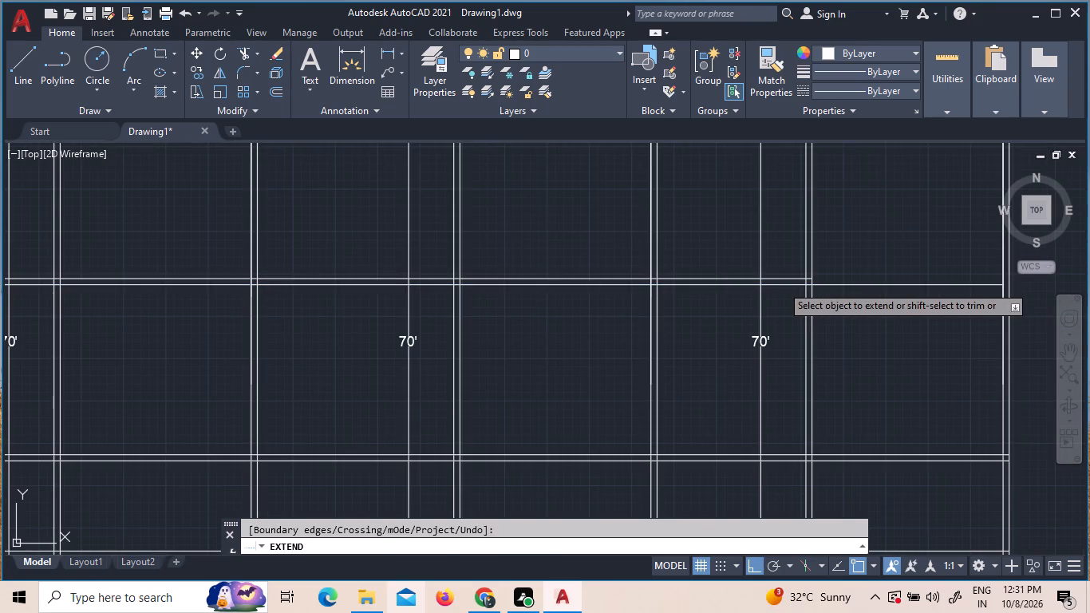
{"action": "left_click", "coordinate": [789, 278]}
Extend both wall lines between the two-unit plan's east kitchen and bedroom across the gap to the third plan's near inner wall line.
{"action": "scroll", "coordinate": [789, 282], "scroll_direction": "down", "scroll_amount": 3}
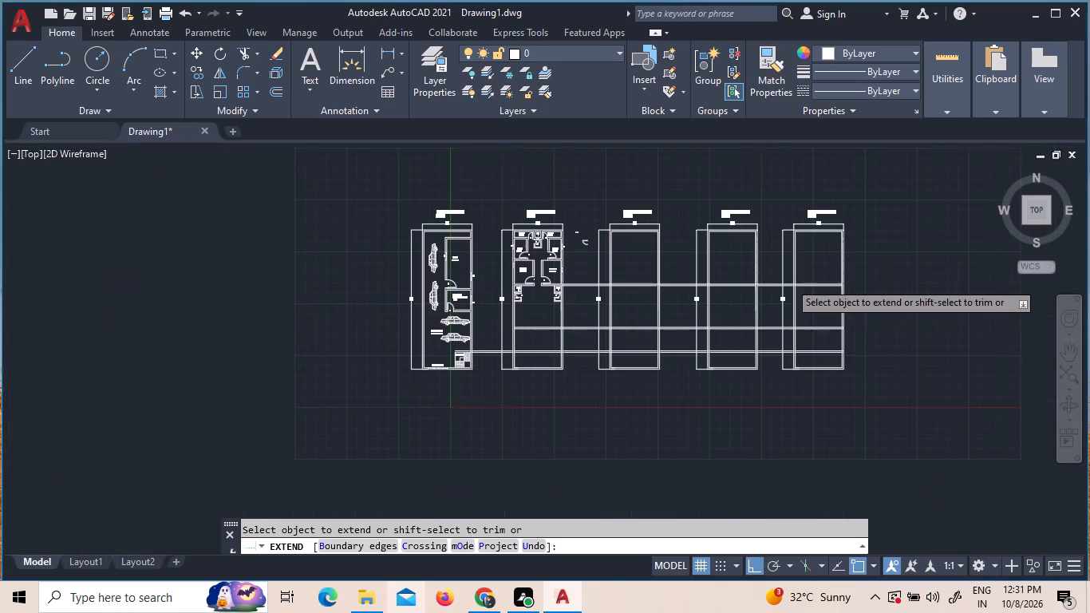
{"action": "scroll", "coordinate": [551, 250], "scroll_direction": "up", "scroll_amount": 1}
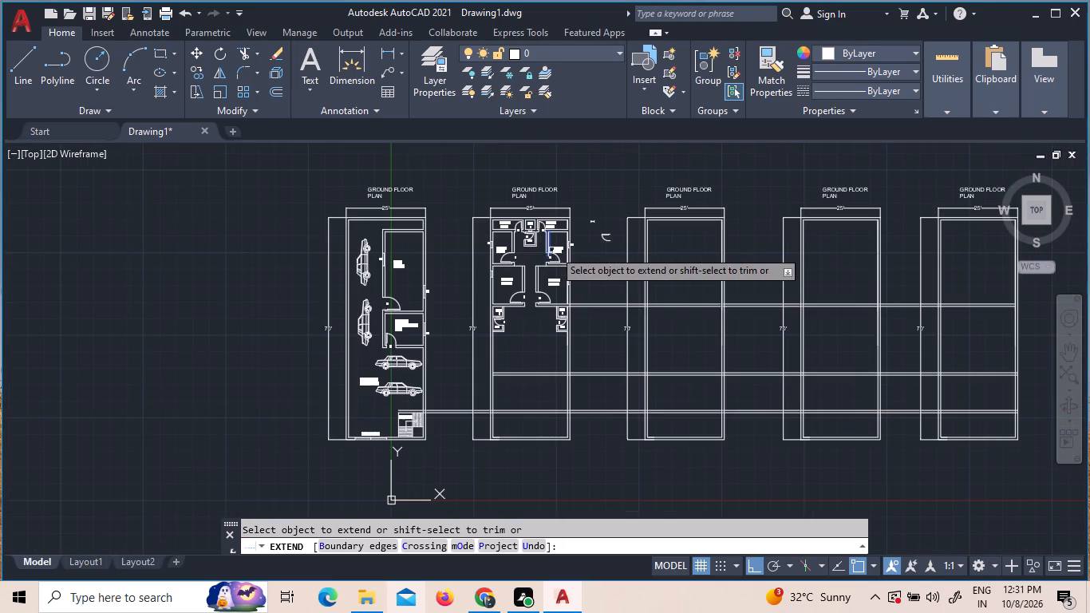
{"action": "scroll", "coordinate": [655, 274], "scroll_direction": "up", "scroll_amount": 4}
{"action": "scroll", "coordinate": [637, 279], "scroll_direction": "down", "scroll_amount": 5}
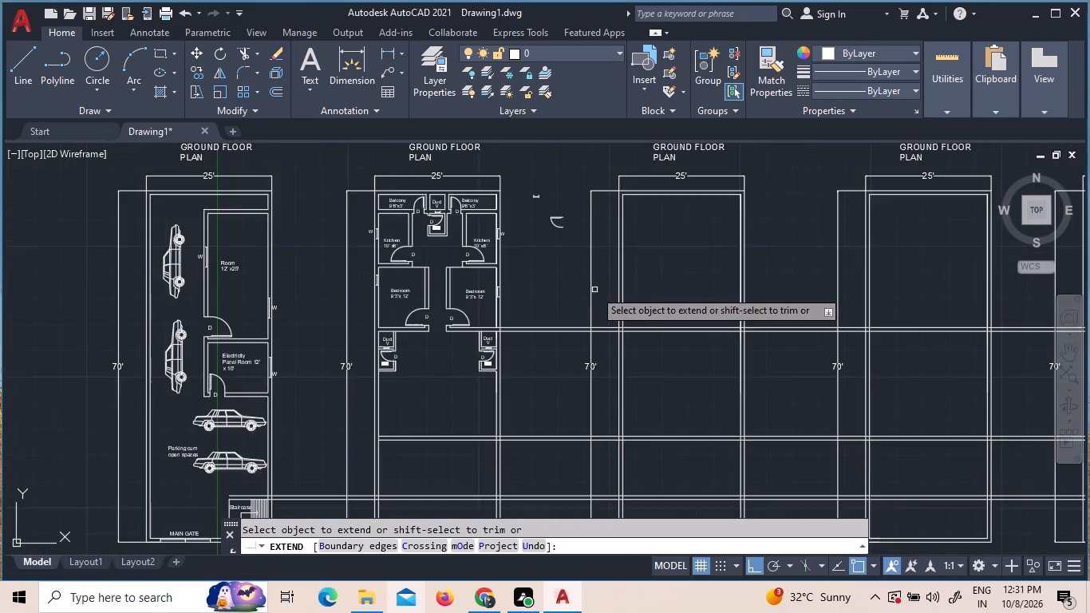
{"action": "scroll", "coordinate": [752, 284], "scroll_direction": "up", "scroll_amount": 3}
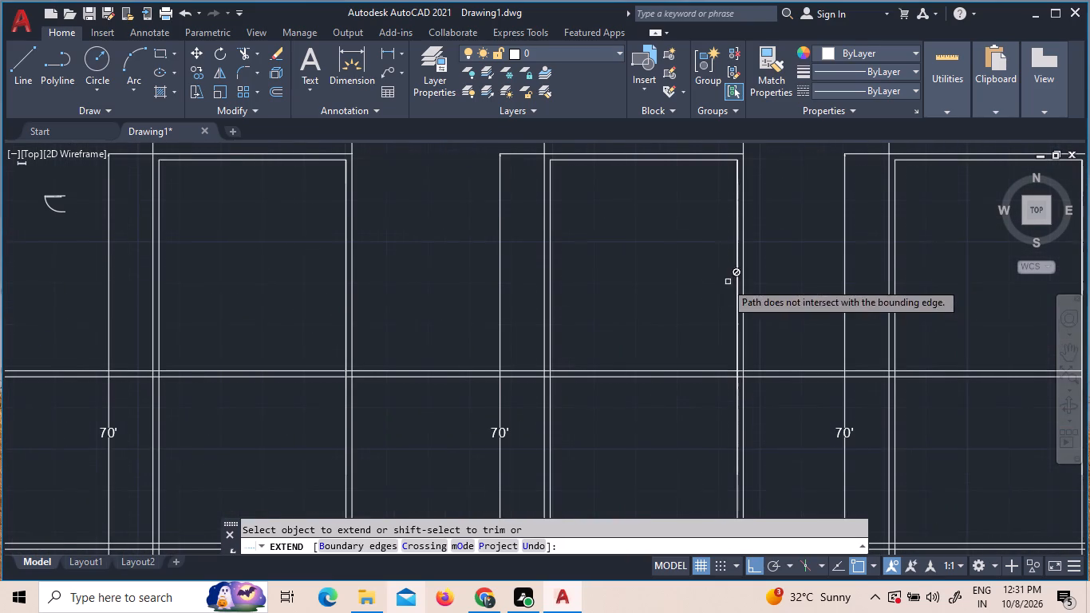
{"action": "scroll", "coordinate": [497, 285], "scroll_direction": "down", "scroll_amount": 3}
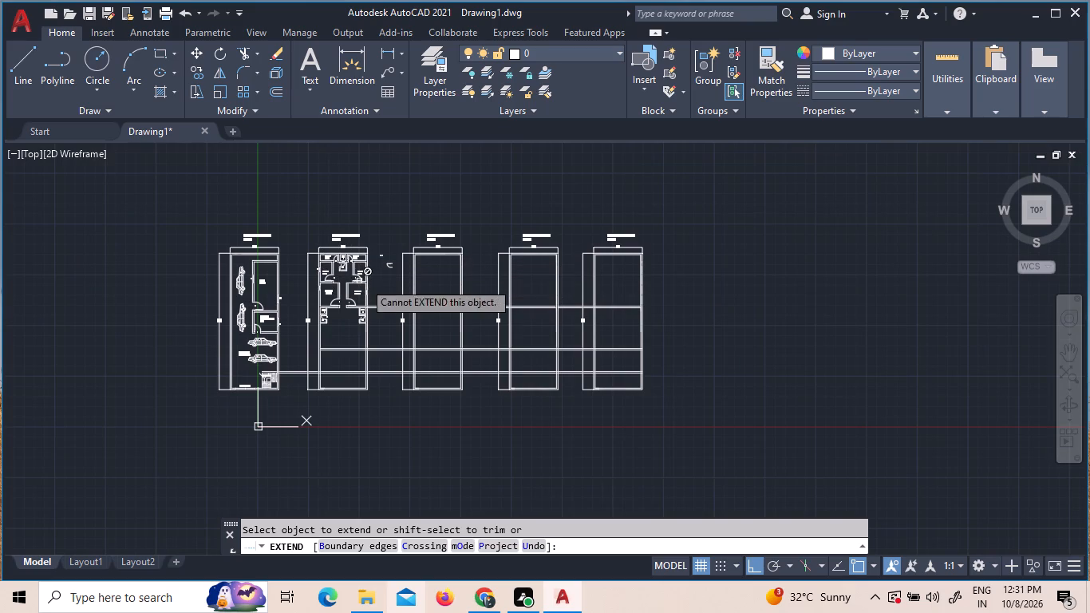
{"action": "scroll", "coordinate": [375, 285], "scroll_direction": "up", "scroll_amount": 4}
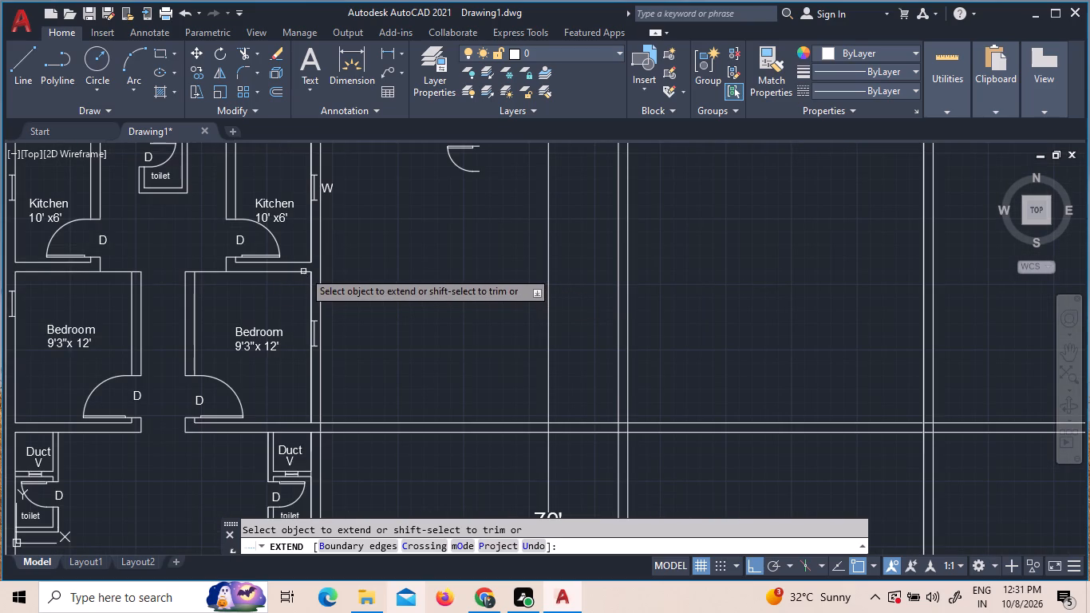
{"action": "left_click", "coordinate": [303, 271]}
{"action": "left_click", "coordinate": [304, 262]}
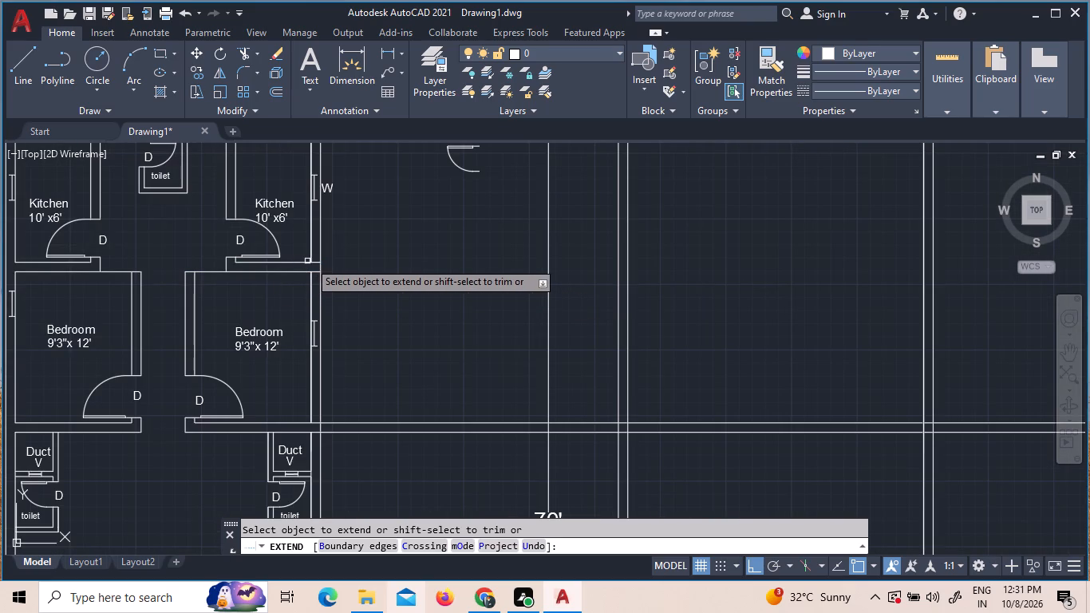
{"action": "left_click", "coordinate": [314, 263]}
{"action": "left_click", "coordinate": [318, 271]}
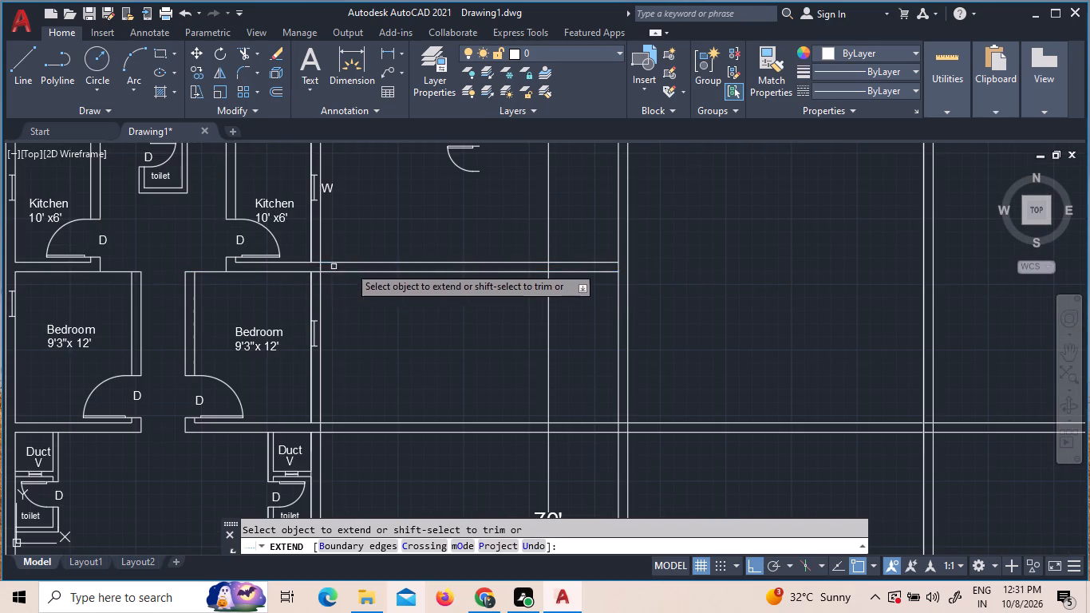
{"action": "left_click", "coordinate": [410, 260]}
{"action": "left_click", "coordinate": [409, 271]}
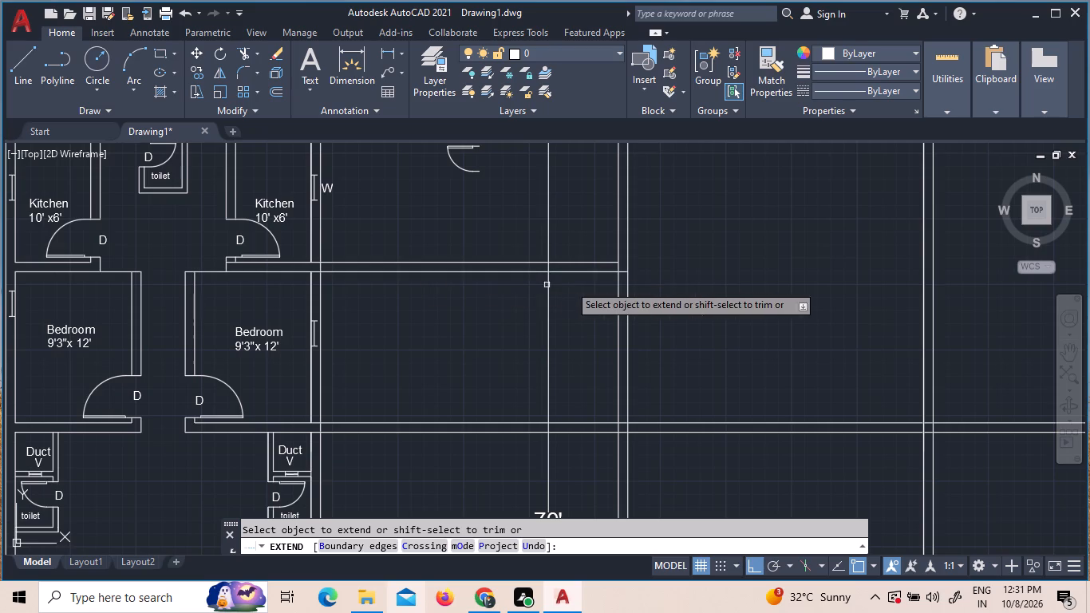
Extend the two kitchen-bedroom wall lines through the third plan to its far outer wall line.
{"action": "left_click_drag", "start_coordinate": [603, 264], "coordinate": [603, 274]}
{"action": "left_click", "coordinate": [603, 274]}
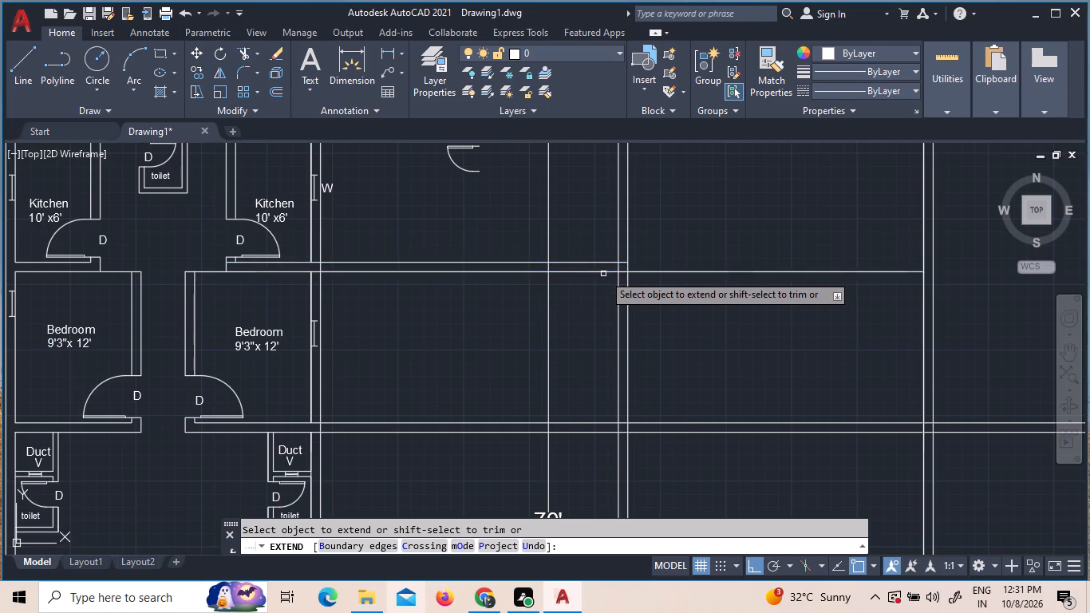
{"action": "left_click", "coordinate": [606, 263]}
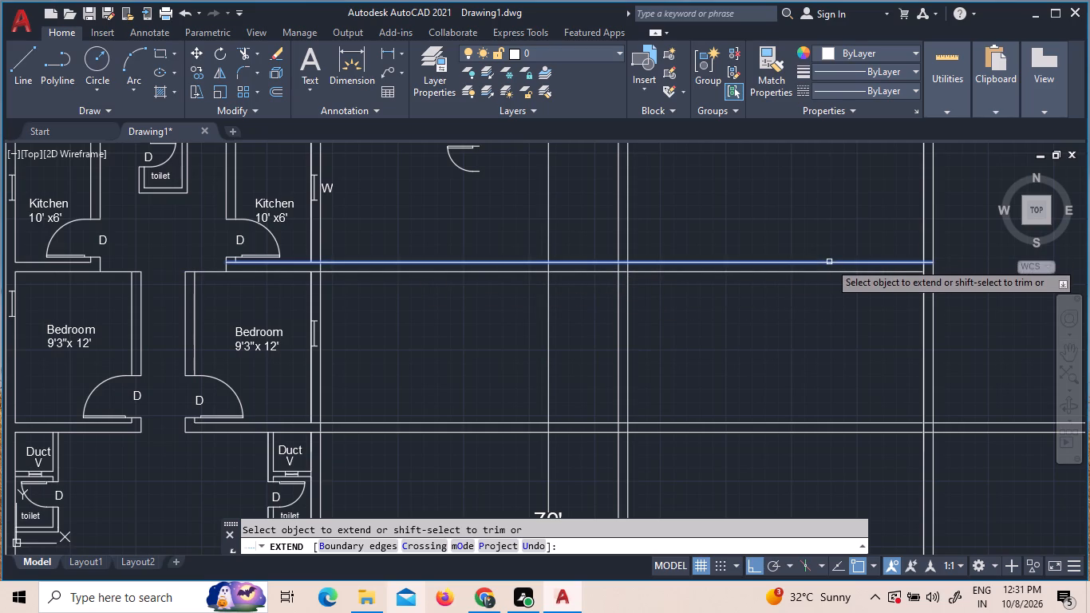
{"action": "left_click", "coordinate": [829, 262]}
{"action": "left_click", "coordinate": [829, 263]}
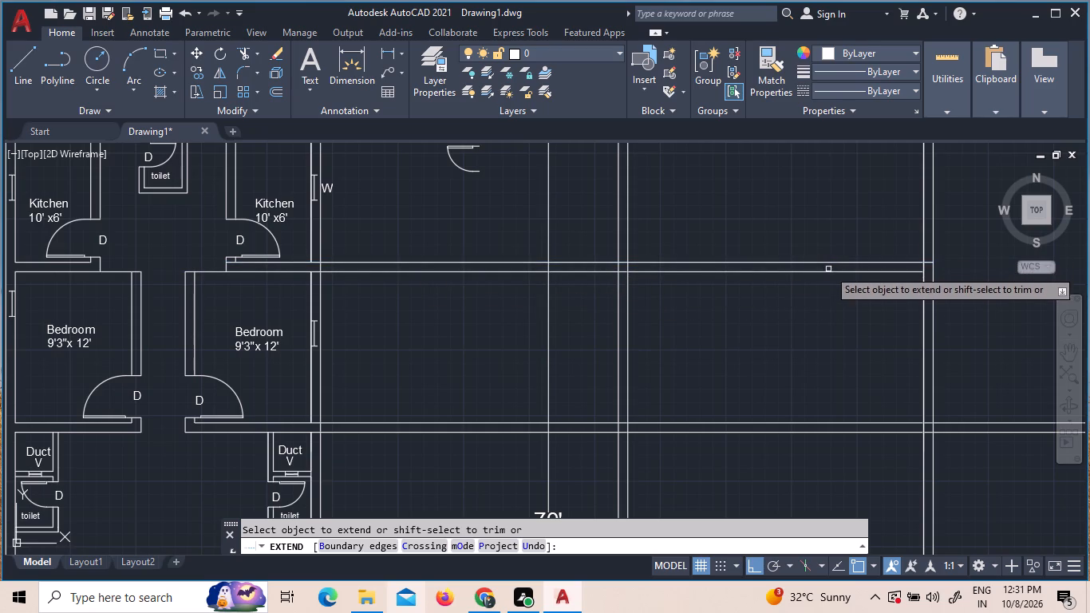
{"action": "left_click", "coordinate": [828, 273]}
Extend the two kitchen-bedroom wall lines across the gap to the fourth plan's near inner wall line.
{"action": "scroll", "coordinate": [826, 269], "scroll_direction": "down", "scroll_amount": 1}
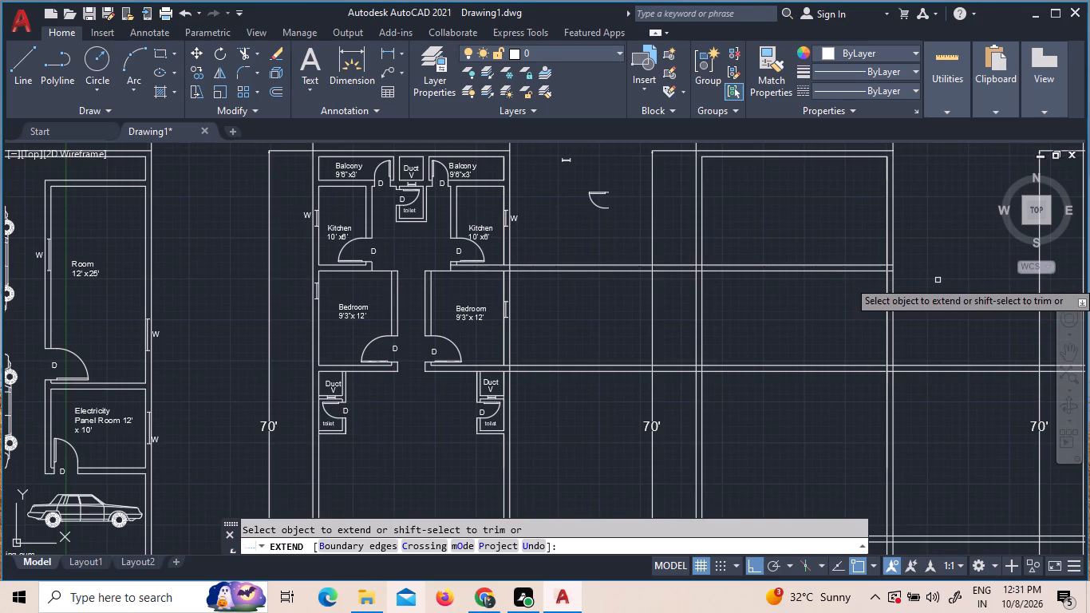
{"action": "middle_click_drag", "start_coordinate": [938, 280], "coordinate": [267, 253]}
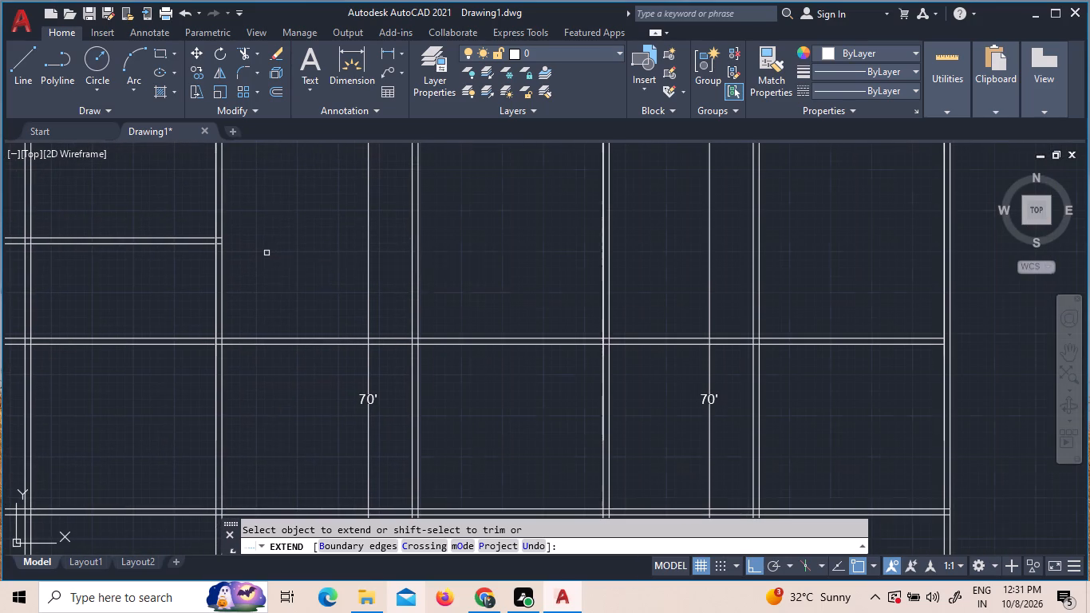
{"action": "left_click", "coordinate": [189, 235]}
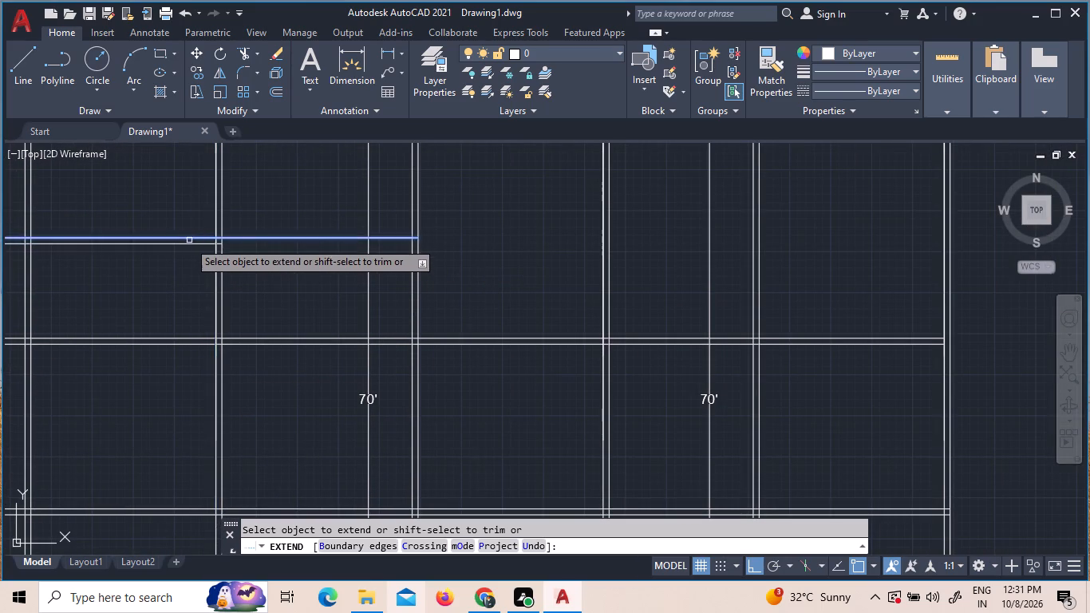
{"action": "left_click", "coordinate": [188, 244]}
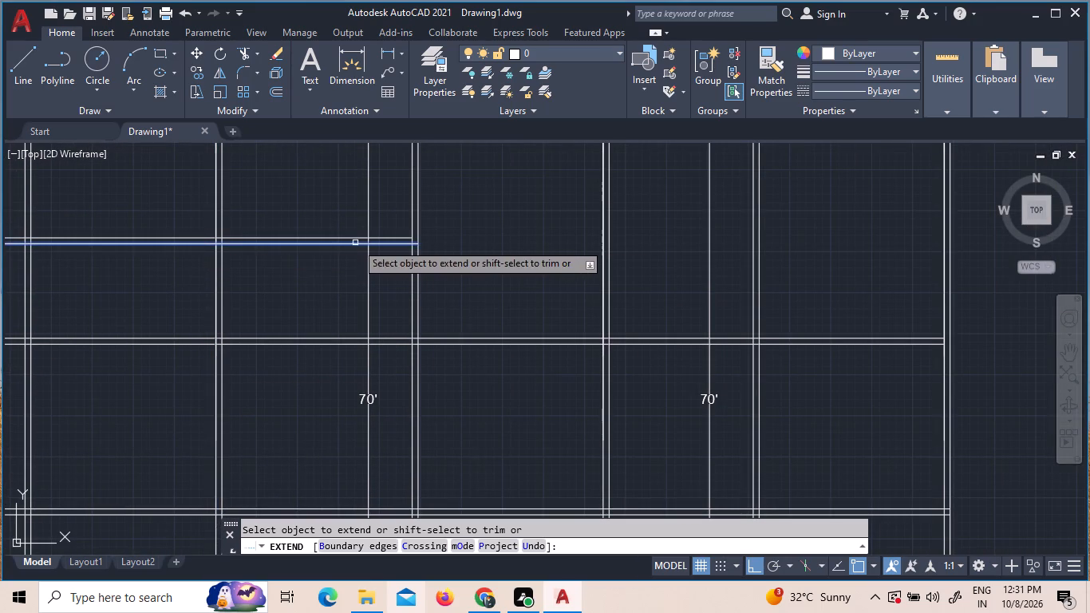
{"action": "left_click_drag", "start_coordinate": [405, 239], "coordinate": [400, 259]}
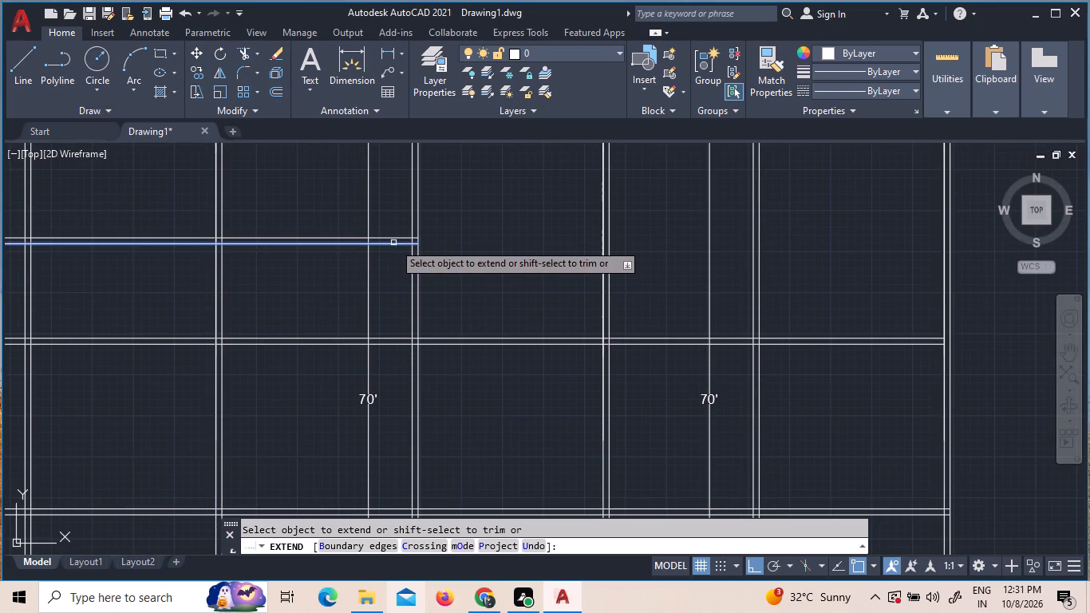
{"action": "left_click", "coordinate": [393, 243]}
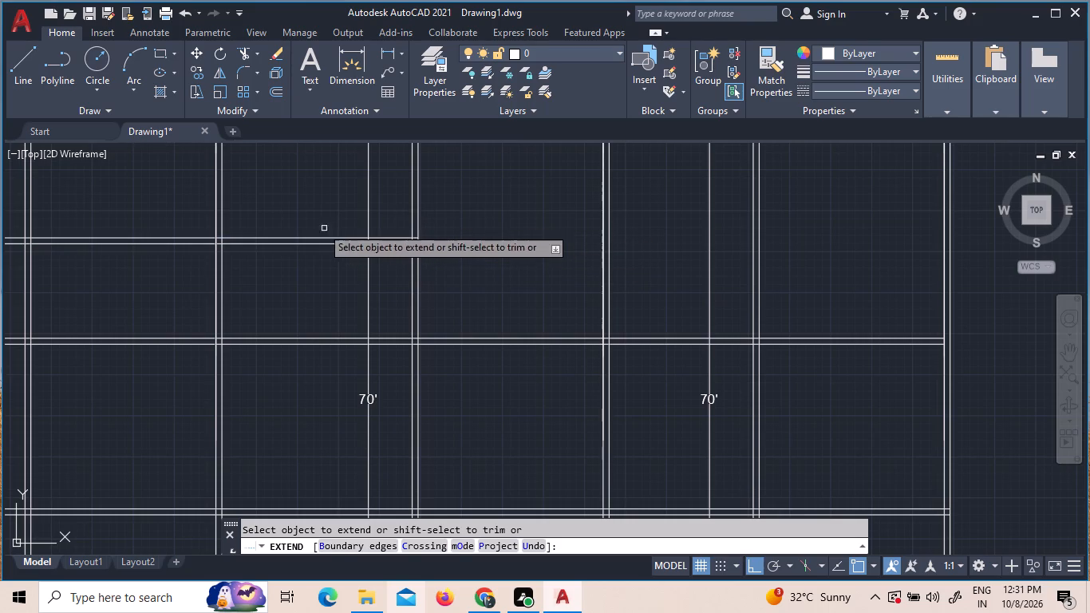
Extend the two kitchen-bedroom wall lines through the fourth plan to its far outer wall line, using fence selections.
{"action": "left_click_drag", "start_coordinate": [315, 207], "coordinate": [322, 231]}
{"action": "left_click", "coordinate": [326, 270]}
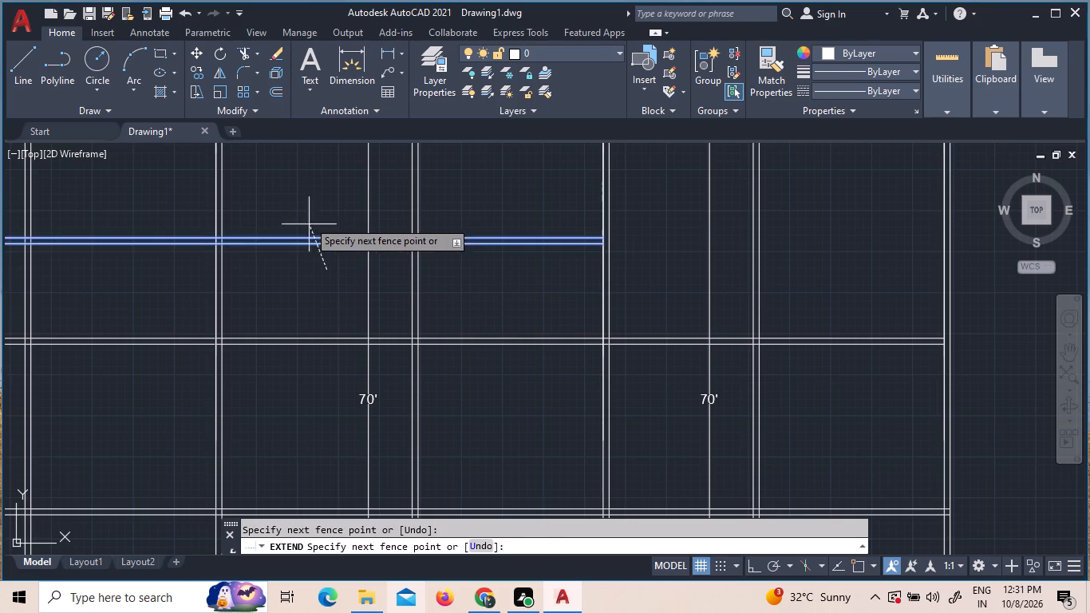
{"action": "left_click", "coordinate": [307, 204]}
{"action": "left_click_drag", "start_coordinate": [540, 279], "coordinate": [537, 271]}
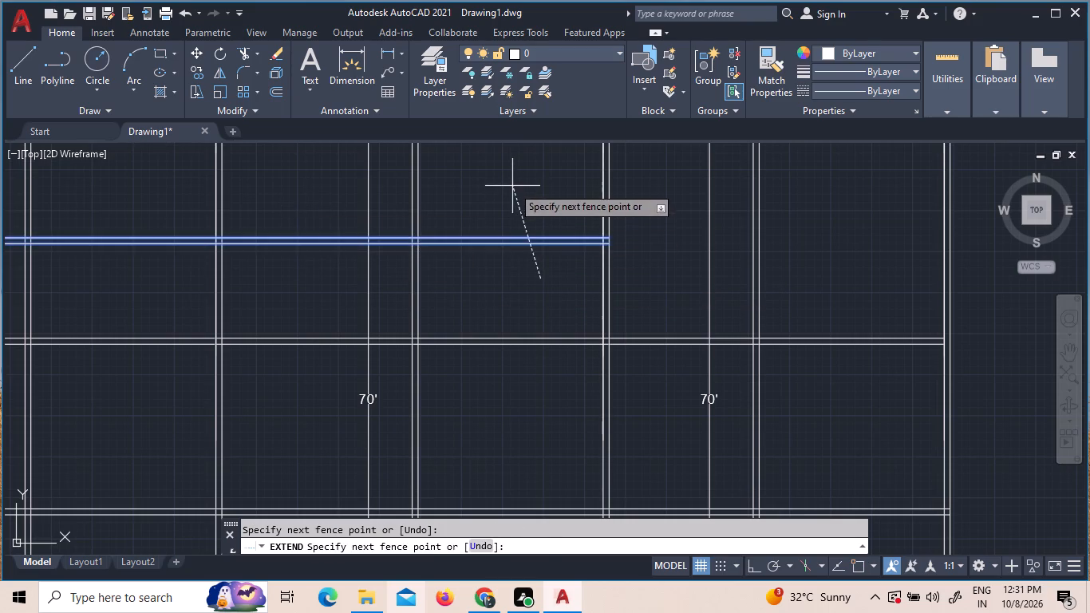
{"action": "left_click", "coordinate": [512, 186]}
Extend the two kitchen-bedroom wall lines across the gap to the fifth plan's near inner wall line, using fence selections.
{"action": "left_click_drag", "start_coordinate": [513, 267], "coordinate": [494, 212]}
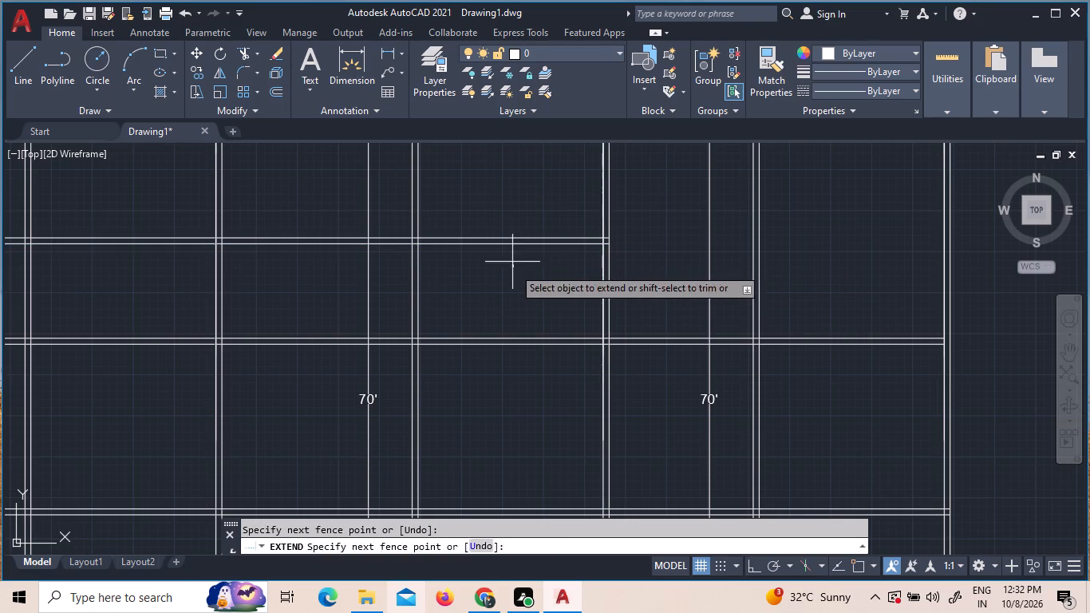
{"action": "left_click_drag", "start_coordinate": [494, 212], "coordinate": [487, 196]}
{"action": "left_click", "coordinate": [507, 172]}
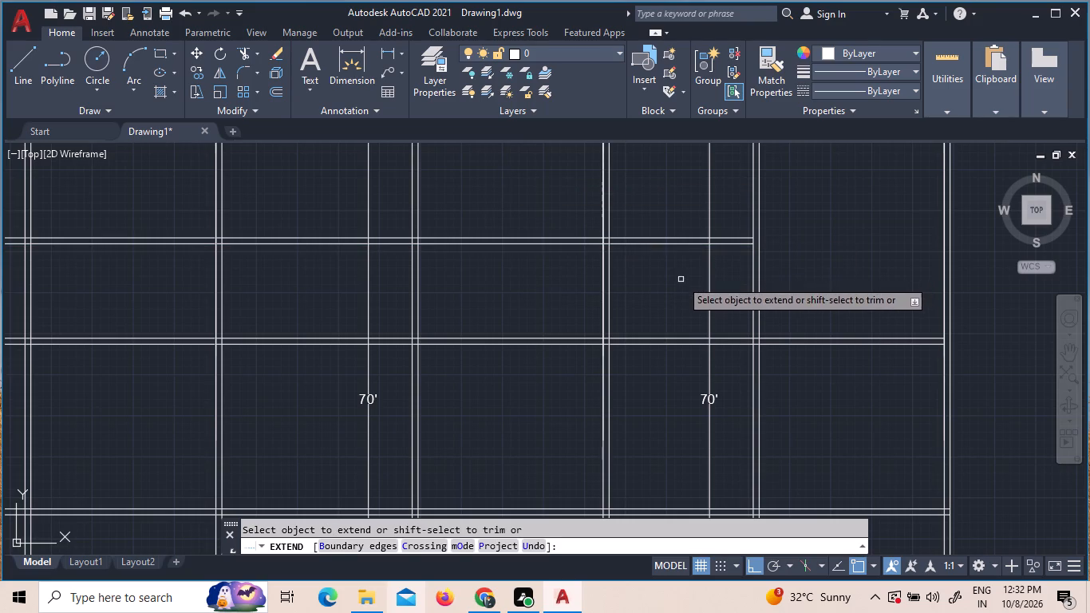
{"action": "left_click", "coordinate": [681, 279]}
{"action": "left_click", "coordinate": [685, 188]}
Extend the two kitchen-bedroom wall lines through the fifth plan to its far inner wall line with a fence selection.
{"action": "left_click_drag", "start_coordinate": [668, 287], "coordinate": [673, 277]}
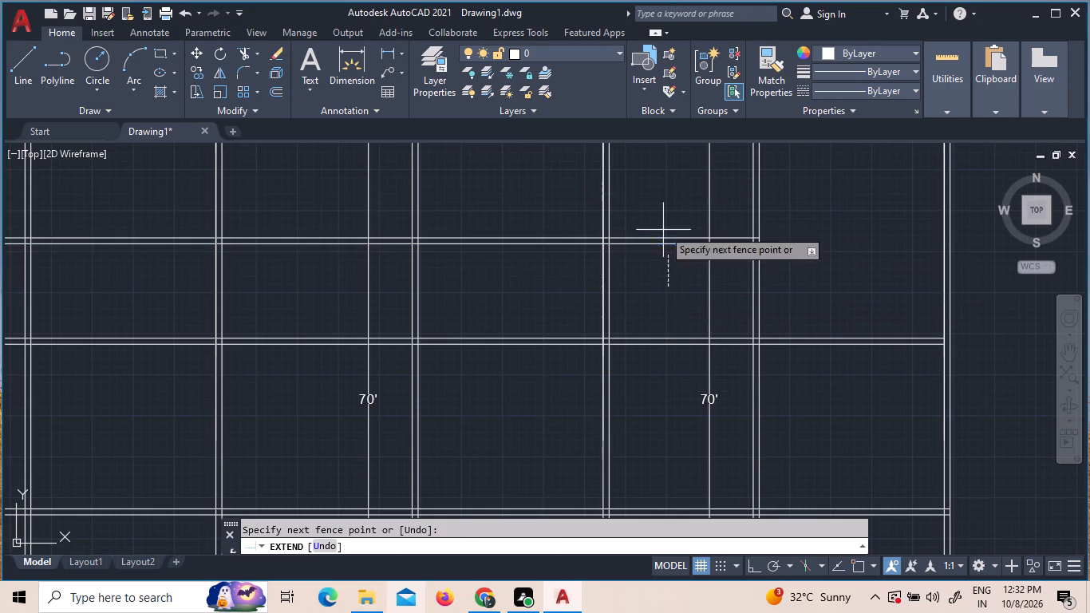
{"action": "left_click", "coordinate": [663, 196]}
{"action": "left_click_drag", "start_coordinate": [677, 308], "coordinate": [679, 295]}
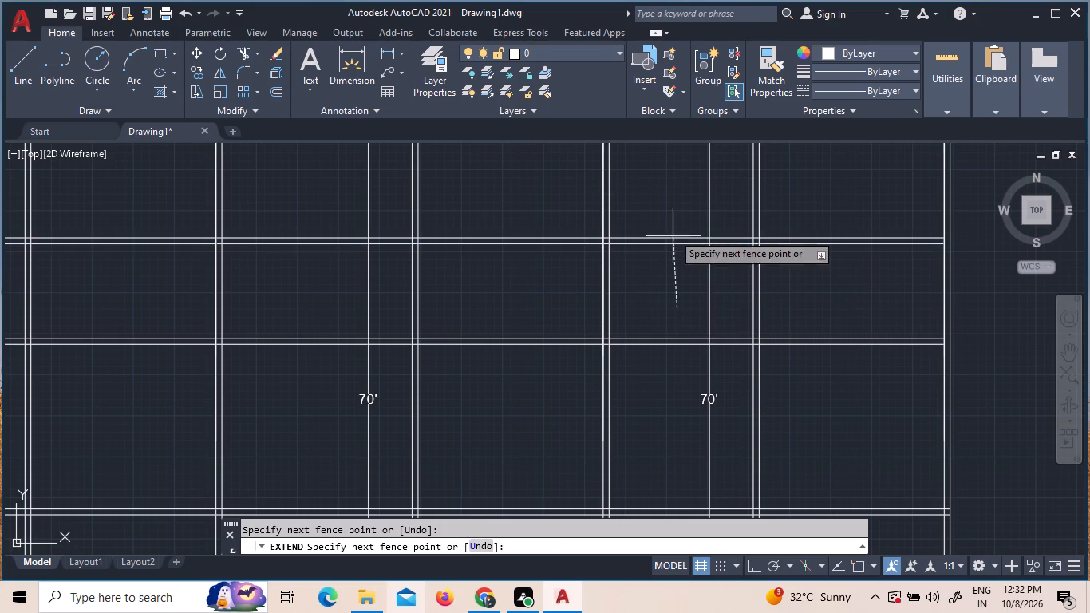
{"action": "left_click", "coordinate": [666, 271]}
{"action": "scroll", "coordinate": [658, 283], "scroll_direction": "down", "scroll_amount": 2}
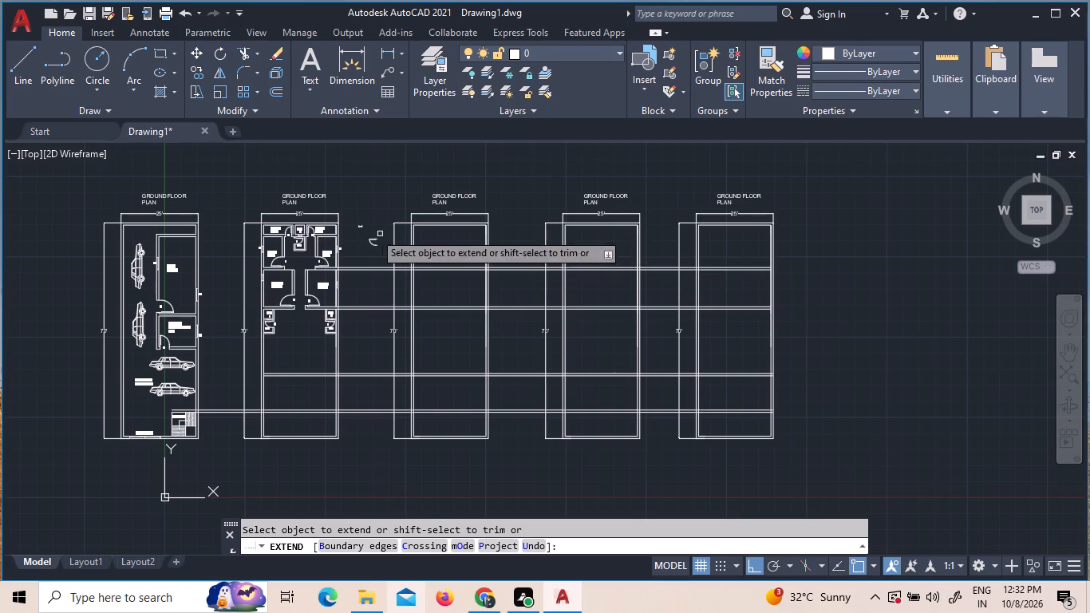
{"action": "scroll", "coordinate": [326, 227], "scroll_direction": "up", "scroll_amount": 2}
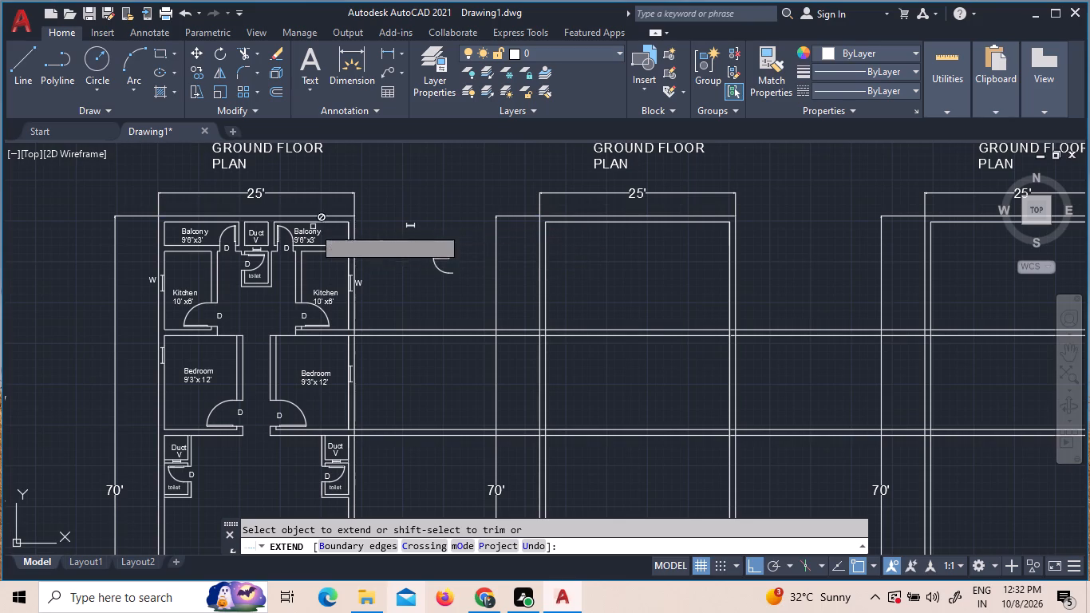
Extend the two balcony-kitchen wall lines across the gap to the third plan's near inner wall line, using fence selections.
{"action": "left_click", "coordinate": [331, 234]}
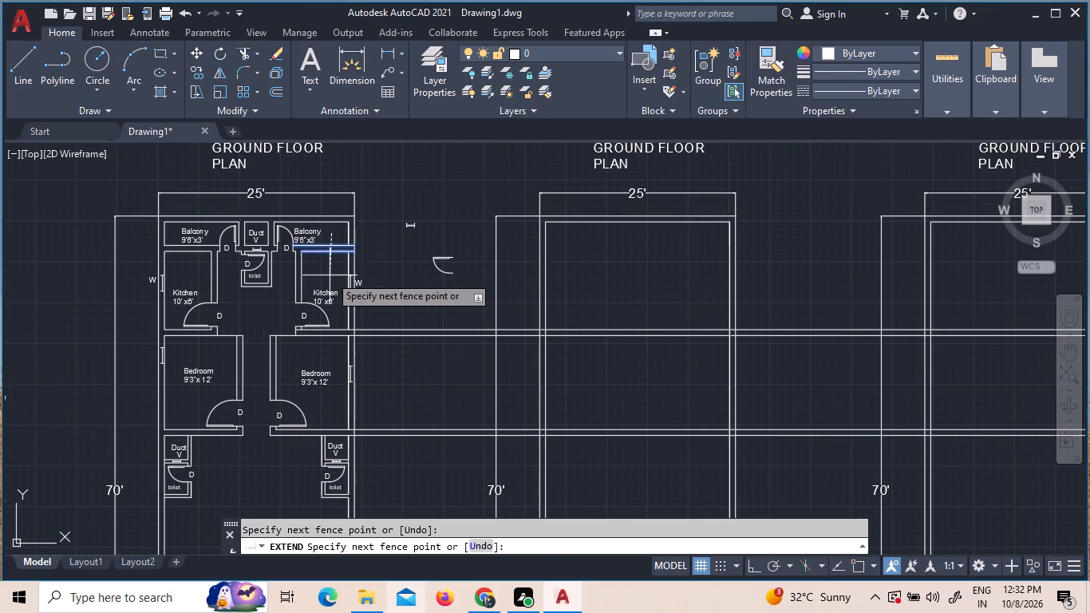
{"action": "left_click", "coordinate": [330, 275]}
{"action": "scroll", "coordinate": [336, 263], "scroll_direction": "up", "scroll_amount": 4}
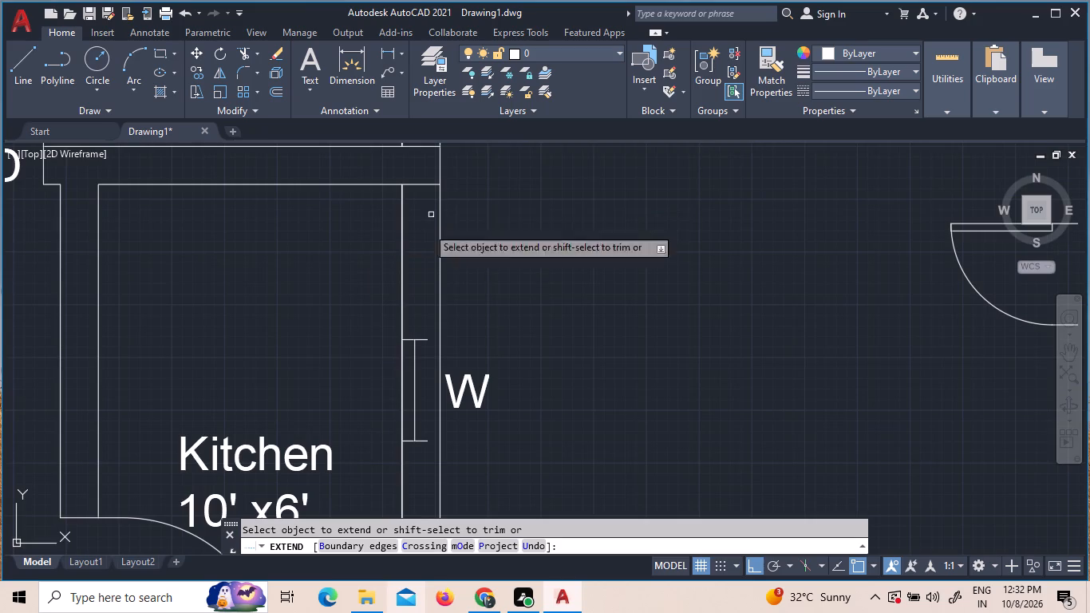
{"action": "scroll", "coordinate": [420, 295], "scroll_direction": "down", "scroll_amount": 2}
{"action": "left_click", "coordinate": [388, 209]}
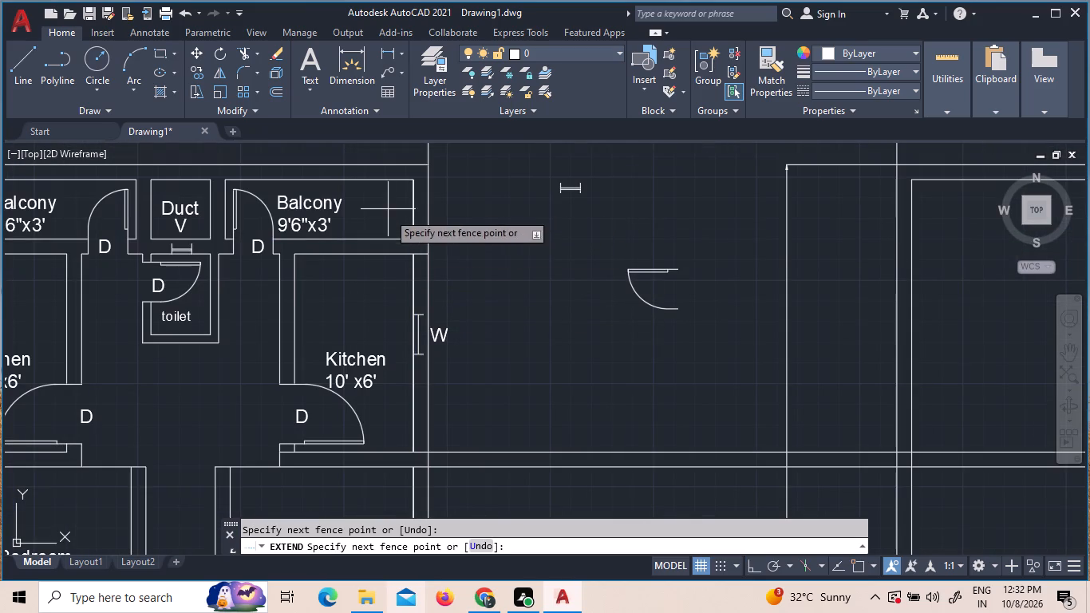
{"action": "left_click", "coordinate": [398, 314]}
{"action": "left_click_drag", "start_coordinate": [701, 199], "coordinate": [703, 211]}
{"action": "left_click", "coordinate": [733, 370]}
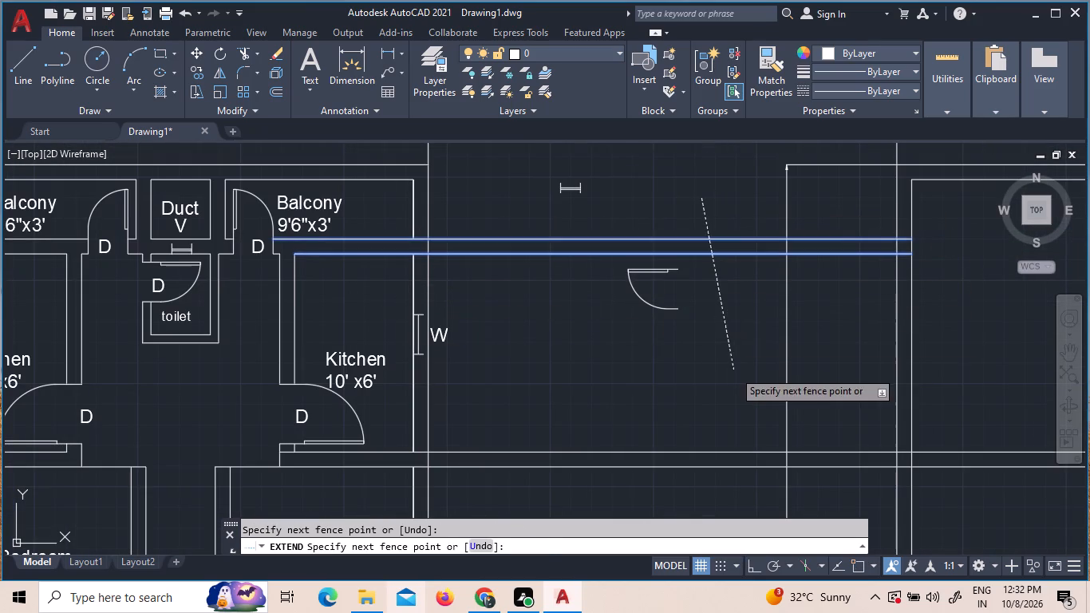
{"action": "left_click_drag", "start_coordinate": [729, 160], "coordinate": [729, 208]}
{"action": "left_click", "coordinate": [728, 354]}
Extend the two balcony-kitchen wall lines through the third plan and on to the fourth plan's near inner wall line.
{"action": "scroll", "coordinate": [705, 361], "scroll_direction": "down", "scroll_amount": 3}
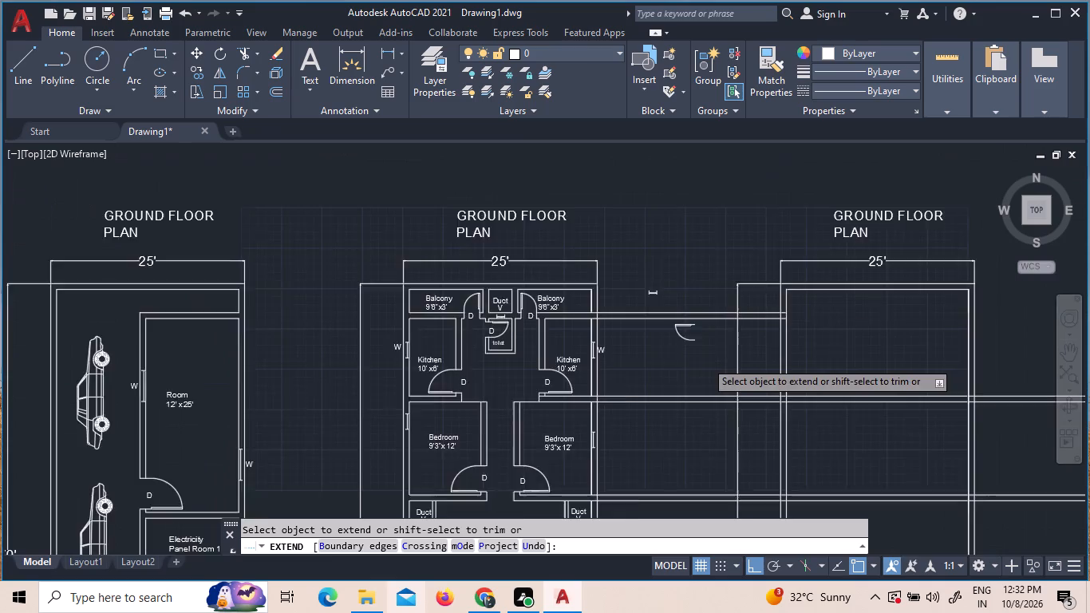
{"action": "scroll", "coordinate": [784, 357], "scroll_direction": "up", "scroll_amount": 1}
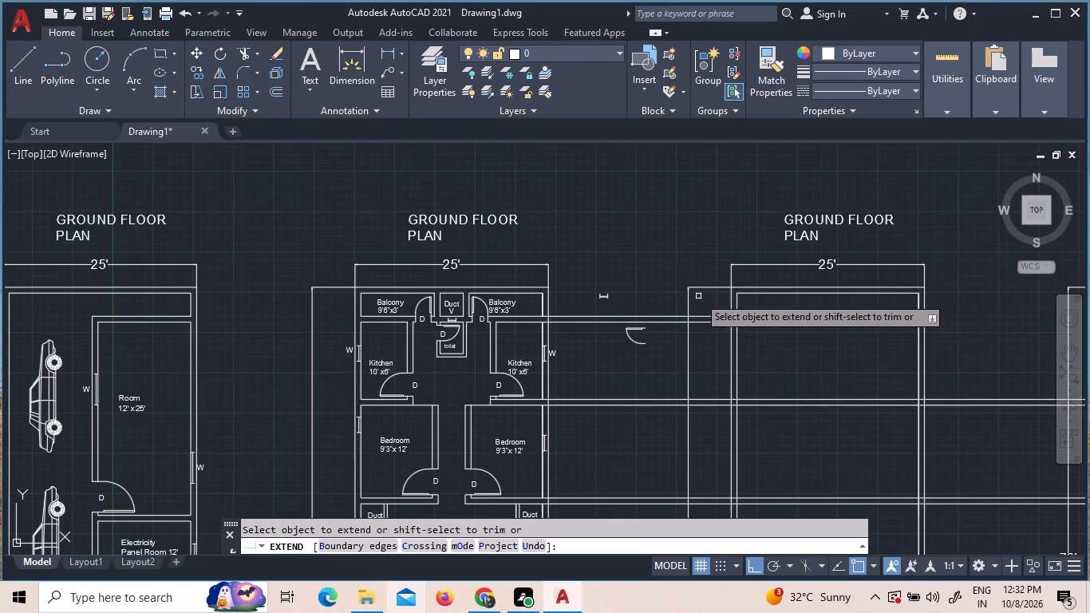
{"action": "left_click", "coordinate": [698, 296]}
{"action": "left_click", "coordinate": [708, 385]}
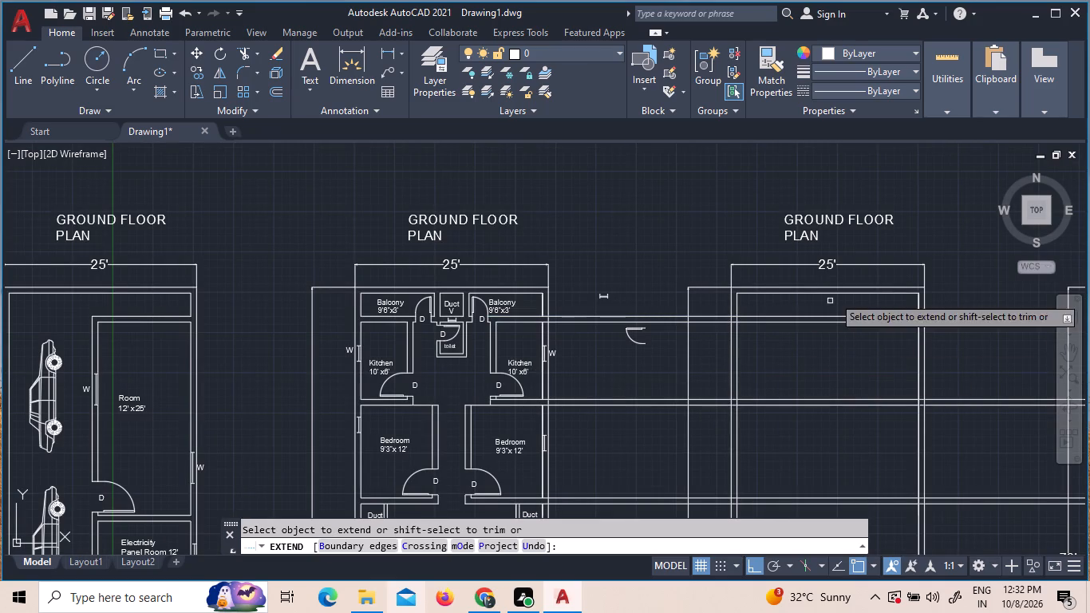
{"action": "left_click", "coordinate": [850, 299]}
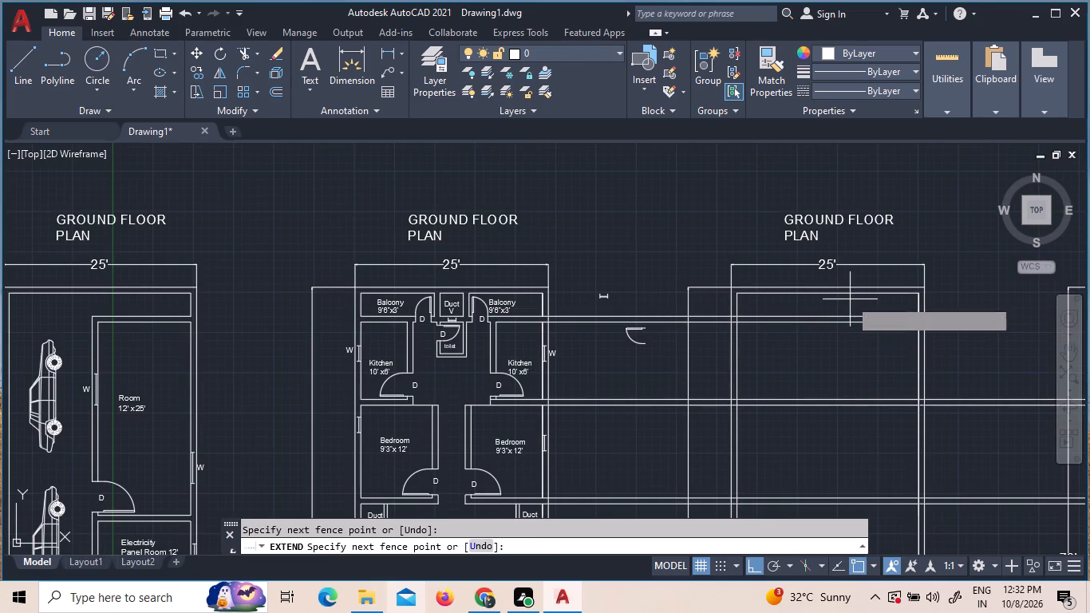
{"action": "left_click", "coordinate": [846, 371]}
{"action": "left_click", "coordinate": [881, 302]}
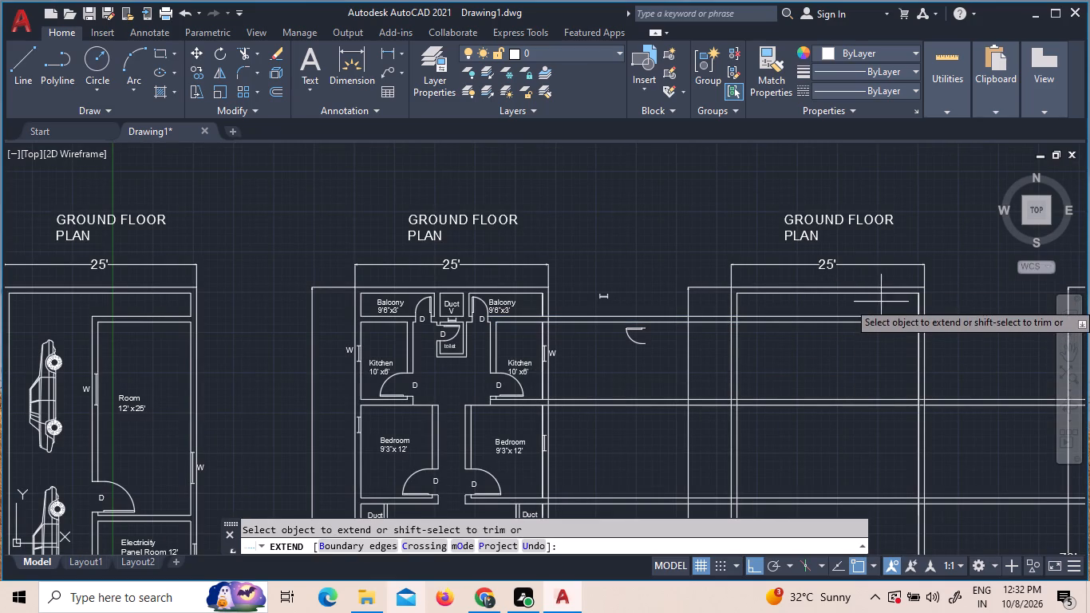
{"action": "scroll", "coordinate": [839, 380], "scroll_direction": "down", "scroll_amount": 1}
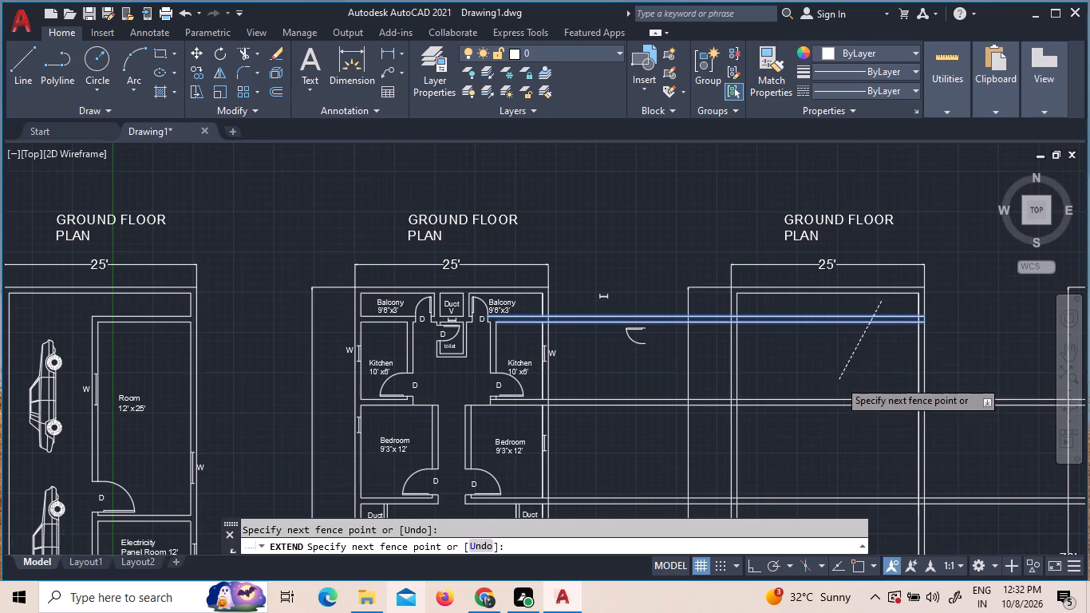
{"action": "scroll", "coordinate": [839, 380], "scroll_direction": "down", "scroll_amount": 2}
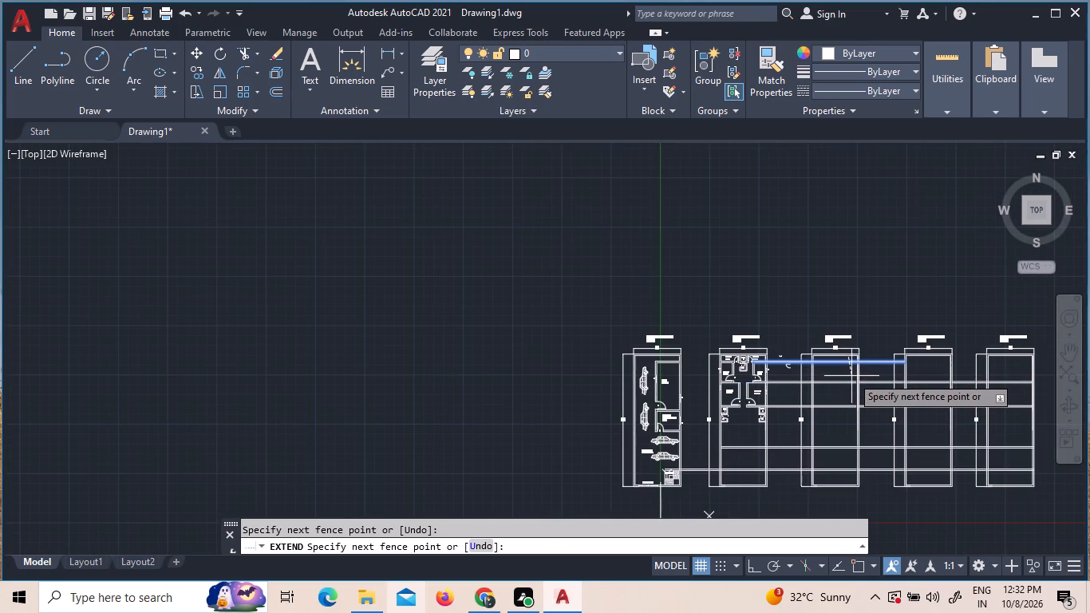
{"action": "left_click", "coordinate": [851, 376]}
{"action": "scroll", "coordinate": [906, 382], "scroll_direction": "down", "scroll_amount": 2}
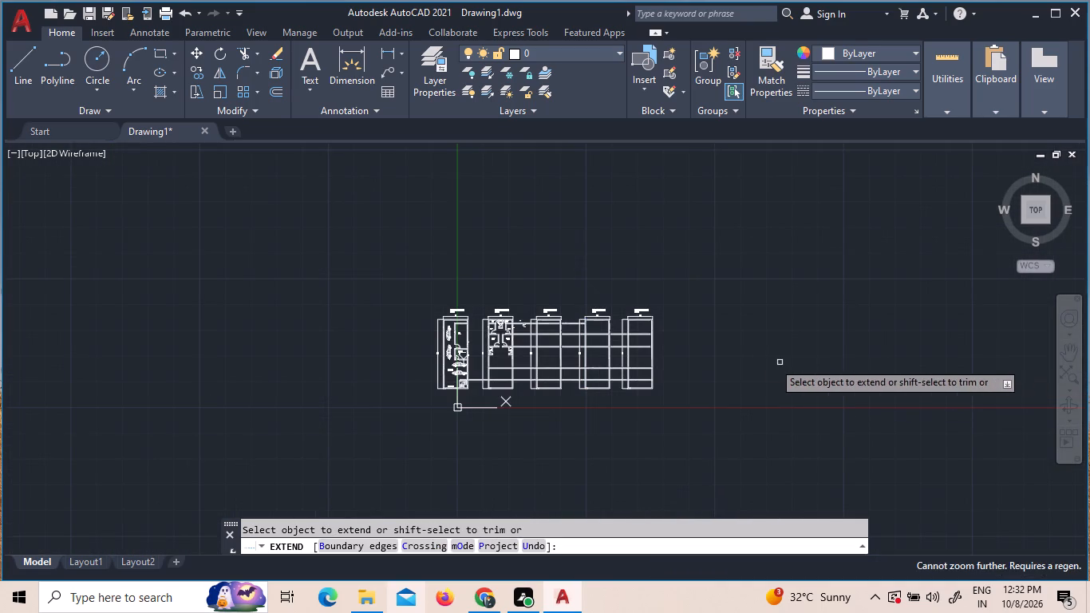
Extend the two balcony-kitchen wall lines through the fourth plan to its far inner wall line, using fence selections.
{"action": "scroll", "coordinate": [587, 303], "scroll_direction": "up", "scroll_amount": 1}
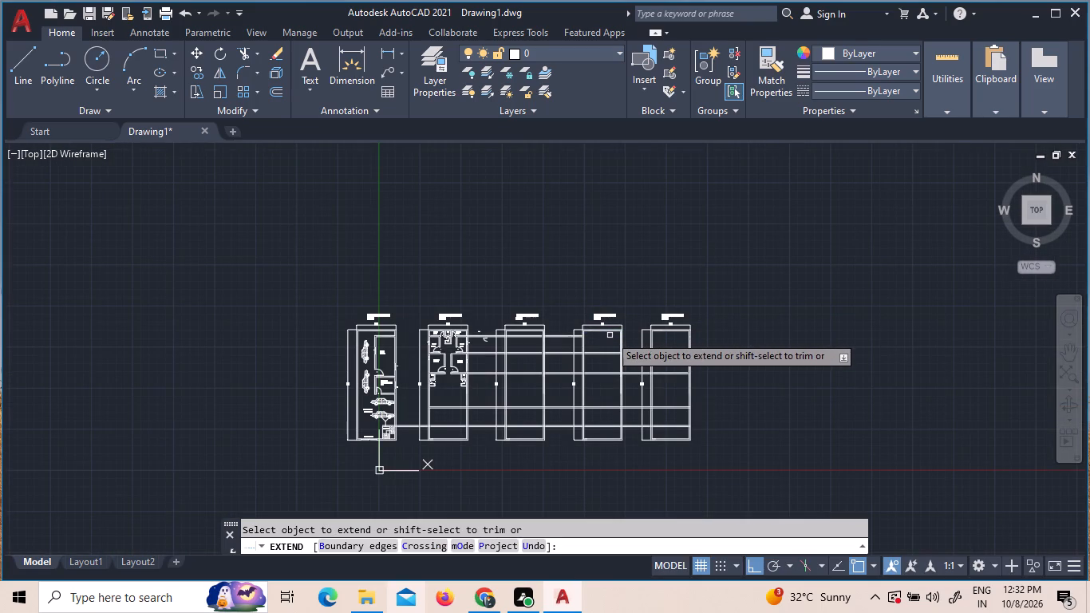
{"action": "scroll", "coordinate": [606, 347], "scroll_direction": "up", "scroll_amount": 3}
{"action": "left_click", "coordinate": [488, 289]}
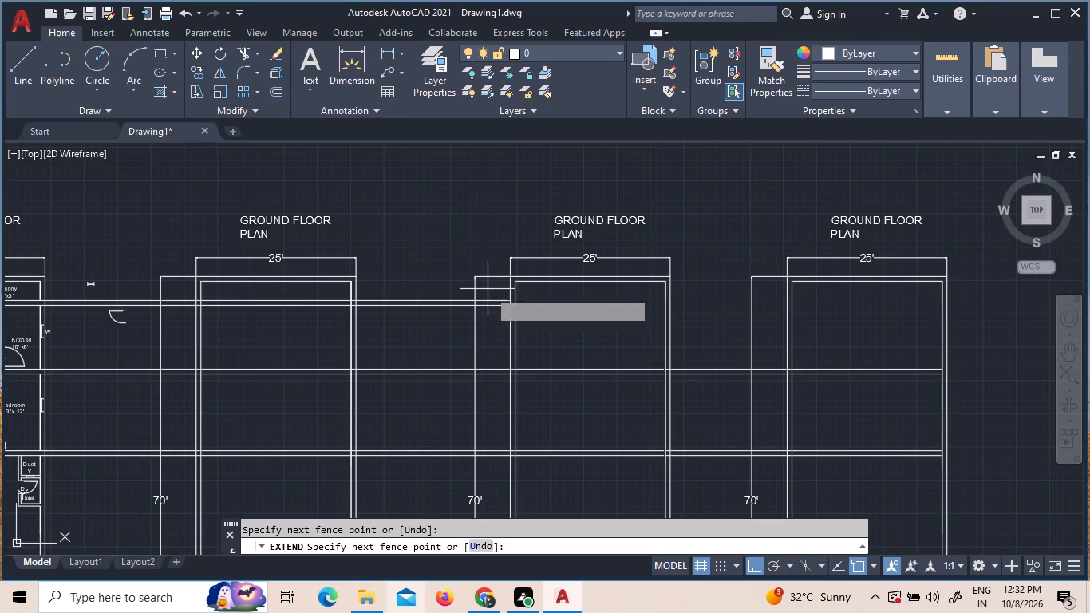
{"action": "left_click", "coordinate": [494, 350]}
{"action": "left_click", "coordinate": [452, 275]}
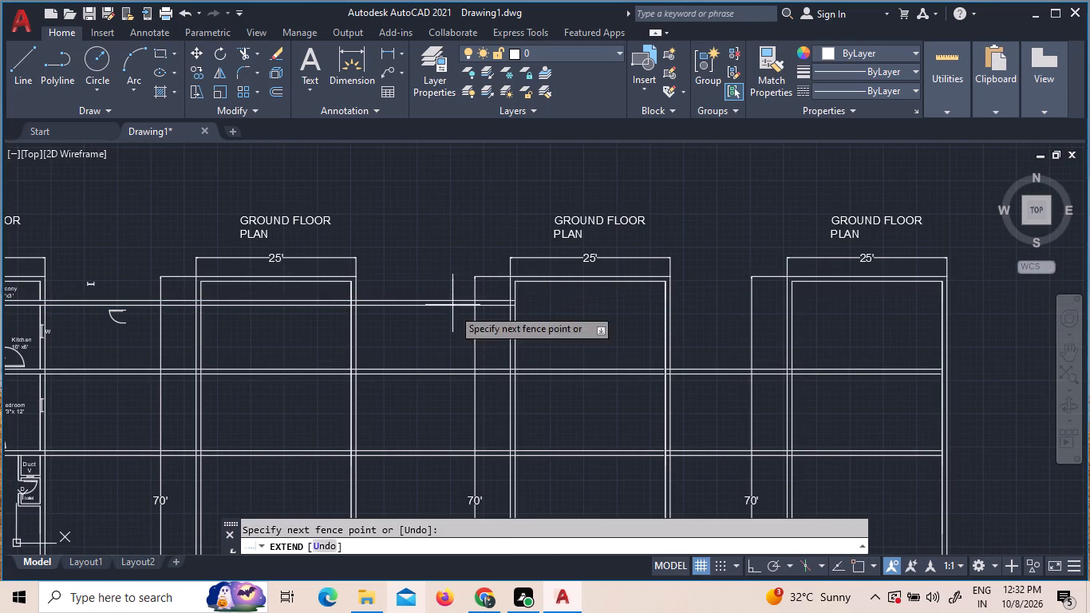
{"action": "left_click", "coordinate": [451, 334]}
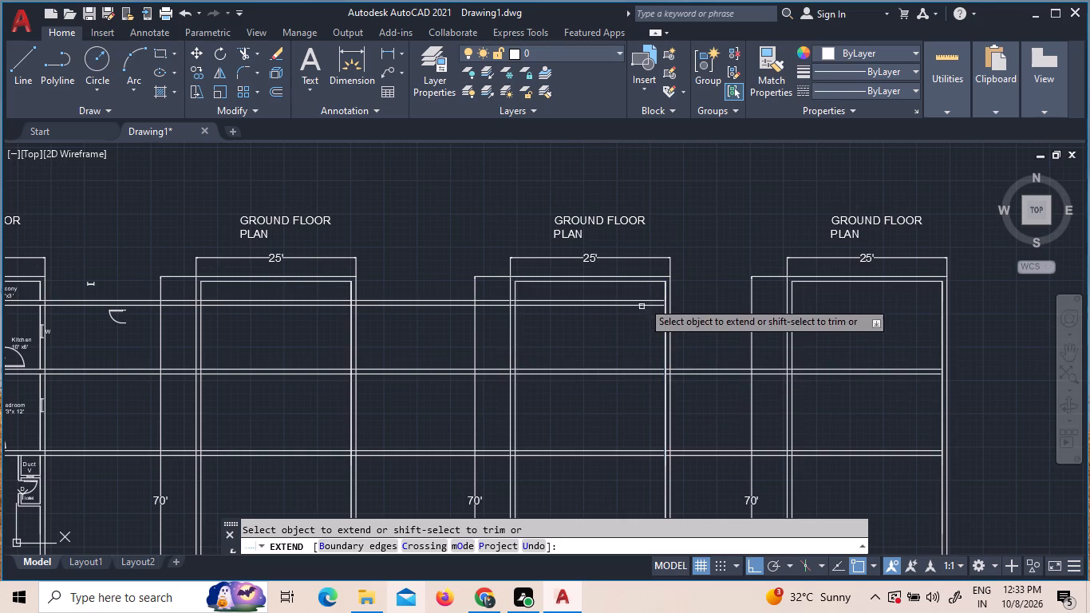
Extend the two balcony-kitchen wall lines across the gap to the fifth plan's near inner wall line, using fence selections.
{"action": "left_click", "coordinate": [622, 290]}
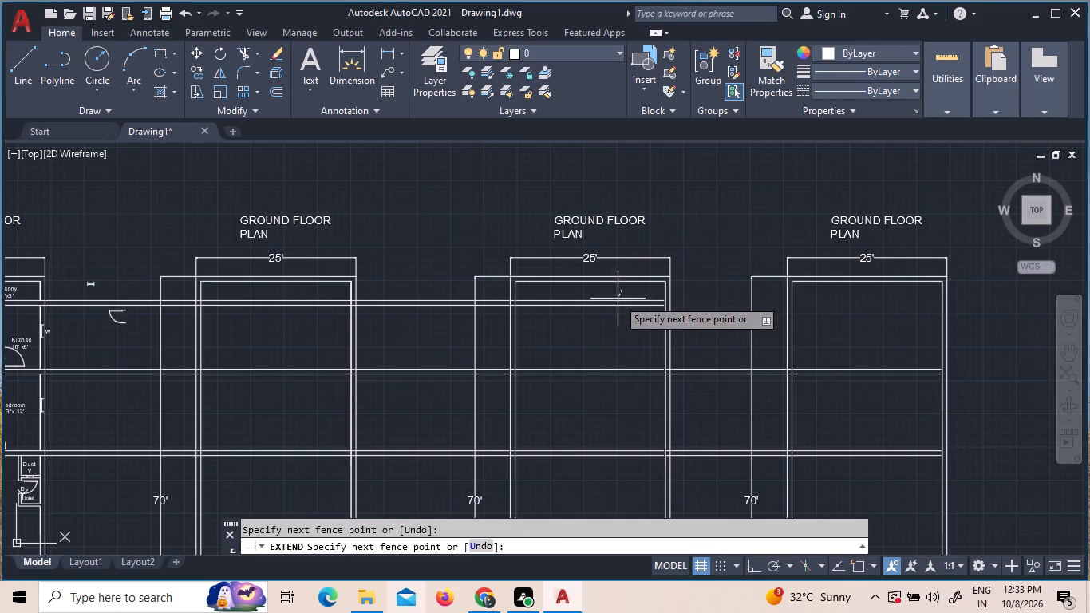
{"action": "left_click", "coordinate": [630, 354]}
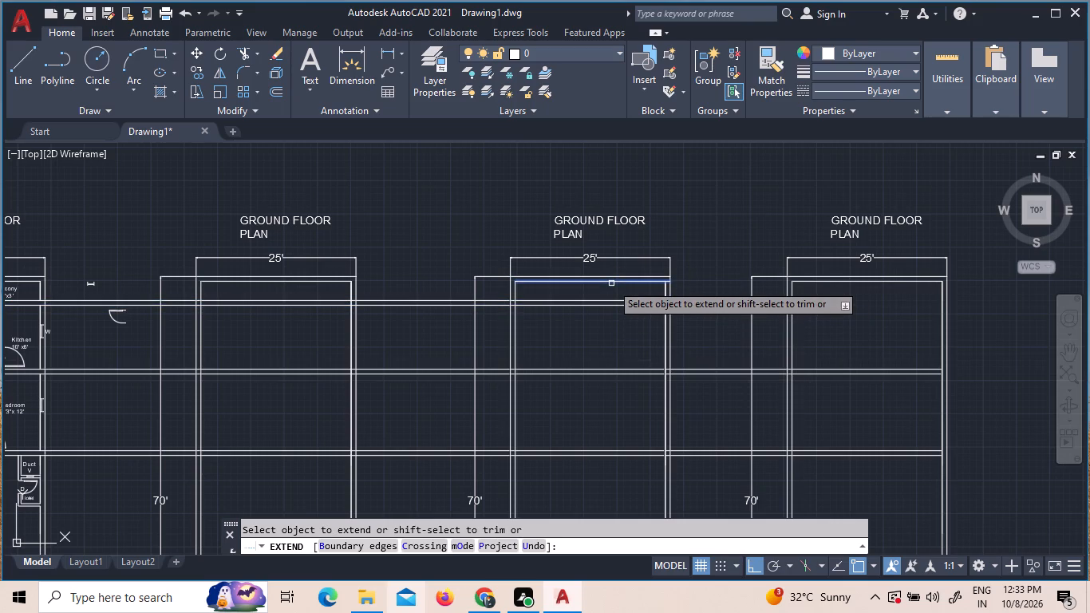
{"action": "left_click", "coordinate": [611, 285]}
{"action": "left_click", "coordinate": [622, 353]}
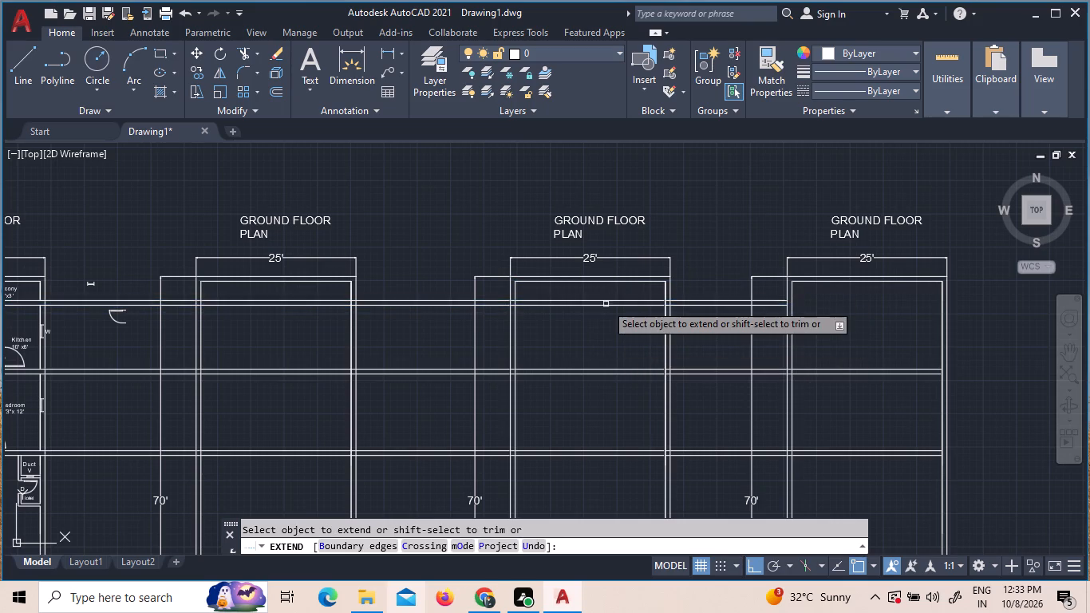
{"action": "left_click", "coordinate": [606, 290]}
{"action": "left_click", "coordinate": [617, 352]}
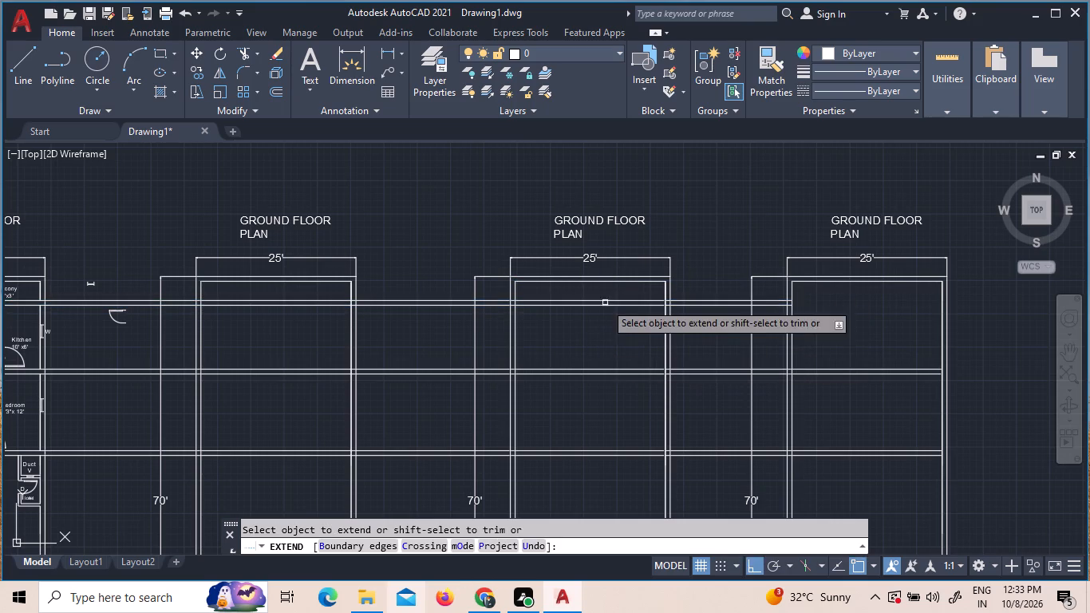
Extend the two balcony-kitchen wall lines through the fifth plan to its far inner wall line and end the command.
{"action": "left_click_drag", "start_coordinate": [602, 287], "coordinate": [606, 299]}
{"action": "left_click", "coordinate": [622, 346]}
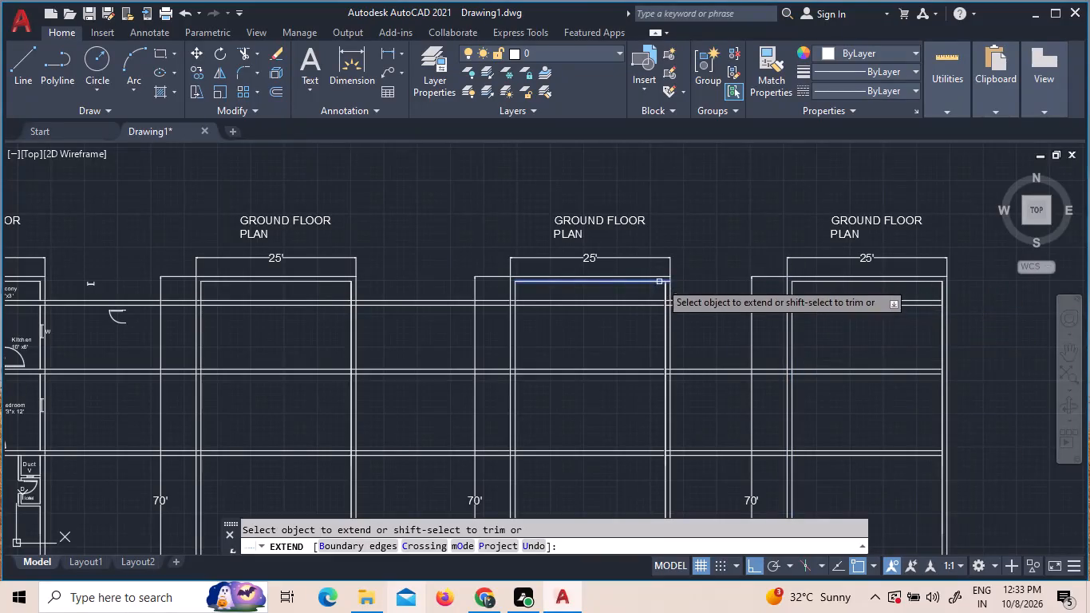
{"action": "key", "text": "Escape"}
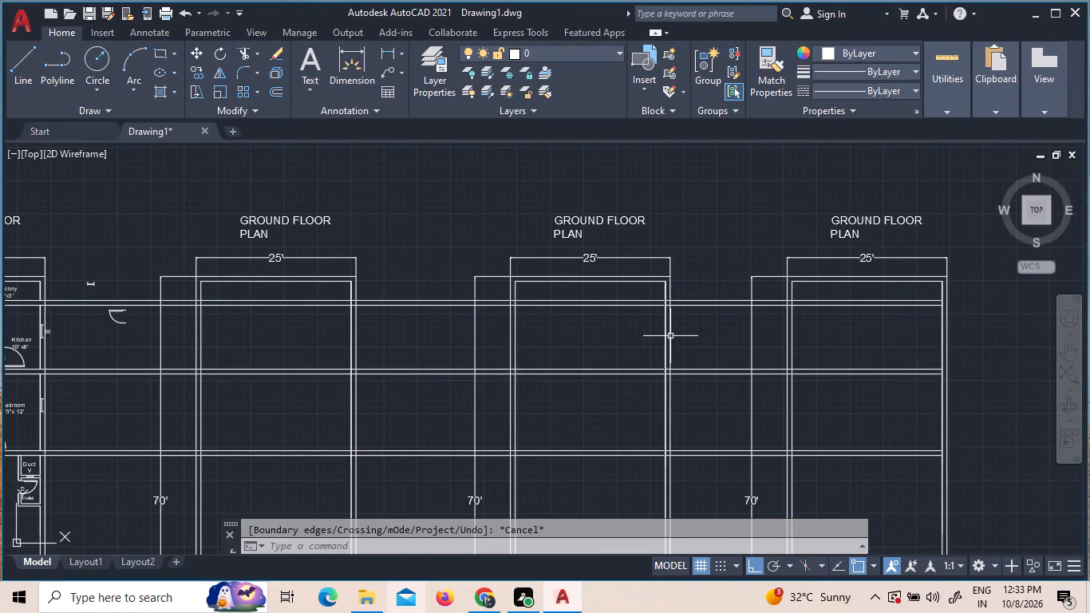
Copy the second plan's "Bedroom 9'3"x 12'" label from its first bedroom into the open area between and below the two toilets, with ortho off.
{"action": "scroll", "coordinate": [674, 330], "scroll_direction": "down", "scroll_amount": 3}
{"action": "scroll", "coordinate": [523, 386], "scroll_direction": "up", "scroll_amount": 2}
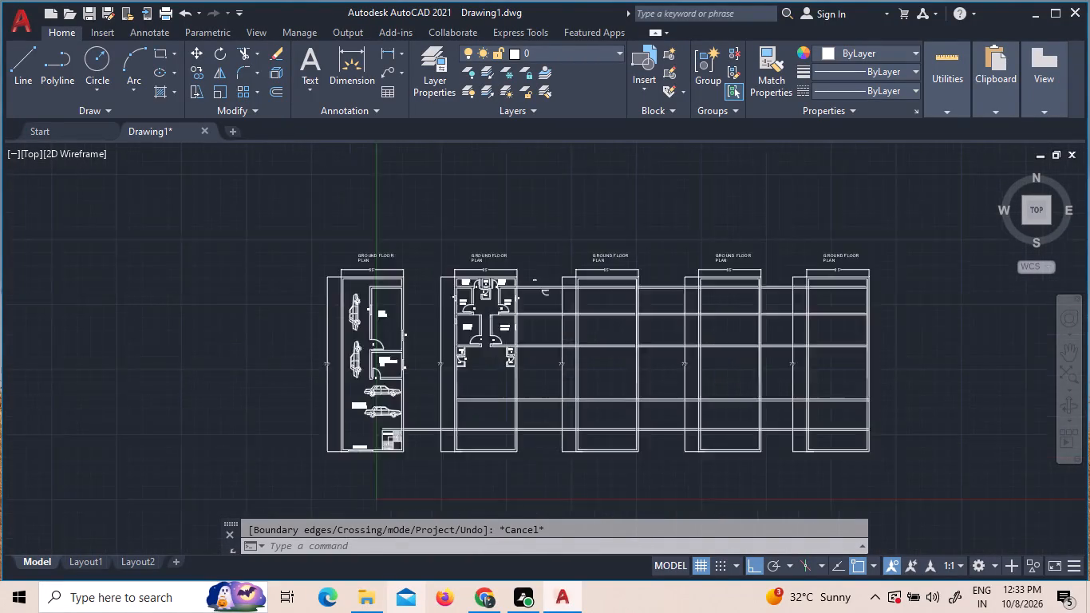
{"action": "scroll", "coordinate": [456, 360], "scroll_direction": "up", "scroll_amount": 2}
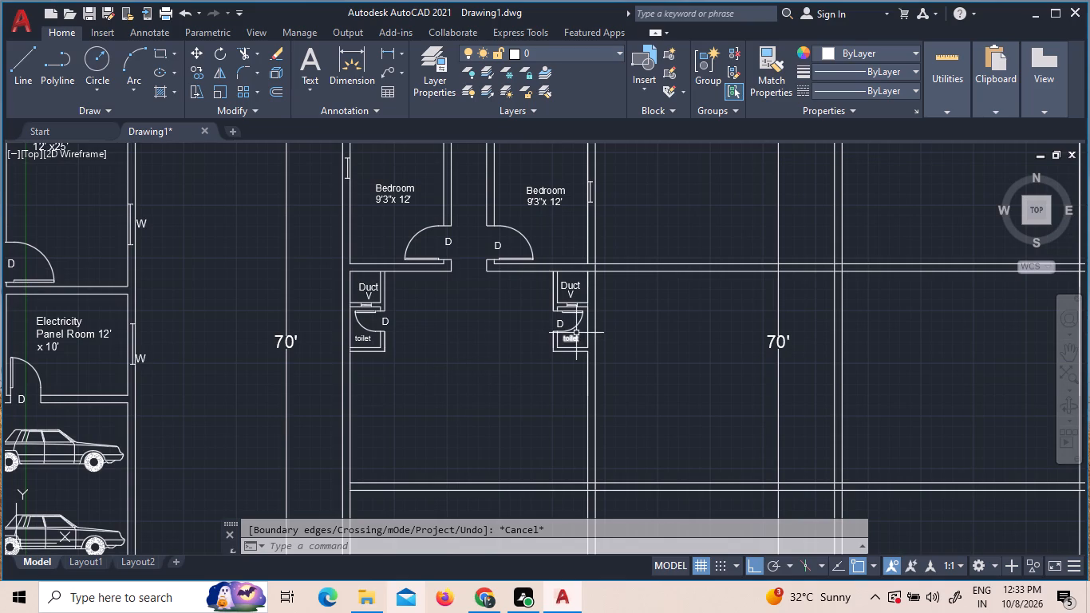
{"action": "scroll", "coordinate": [399, 338], "scroll_direction": "down", "scroll_amount": 1}
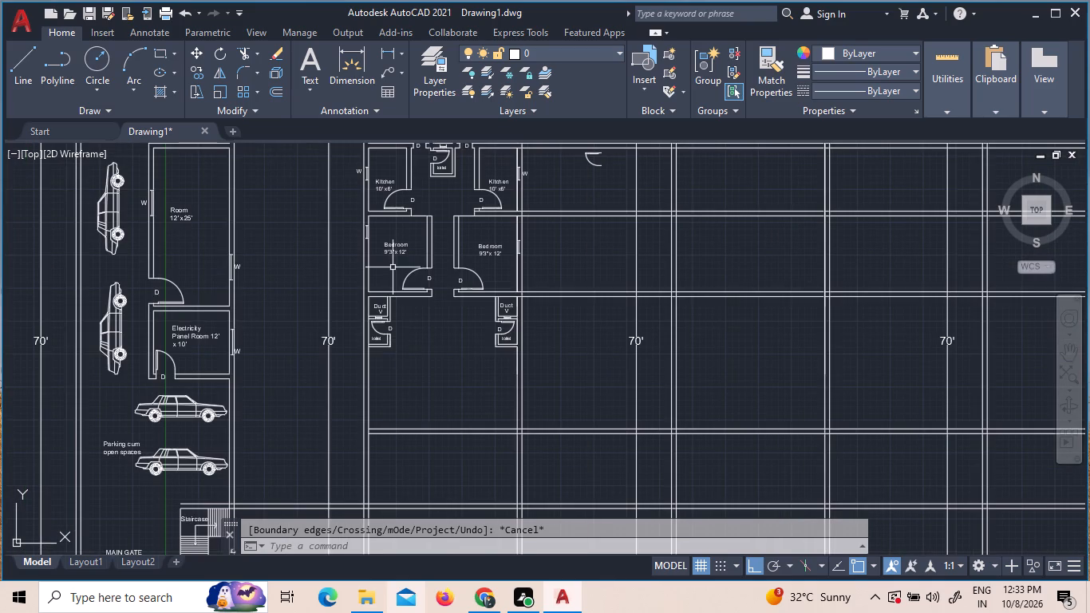
{"action": "scroll", "coordinate": [391, 400], "scroll_direction": "up", "scroll_amount": 2}
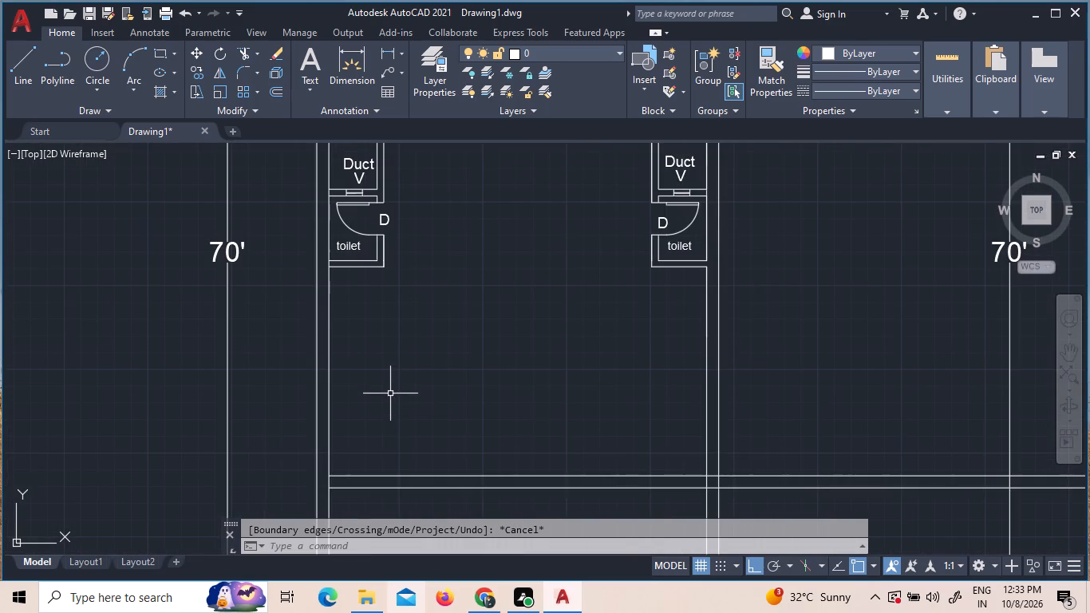
{"action": "scroll", "coordinate": [385, 382], "scroll_direction": "down", "scroll_amount": 1}
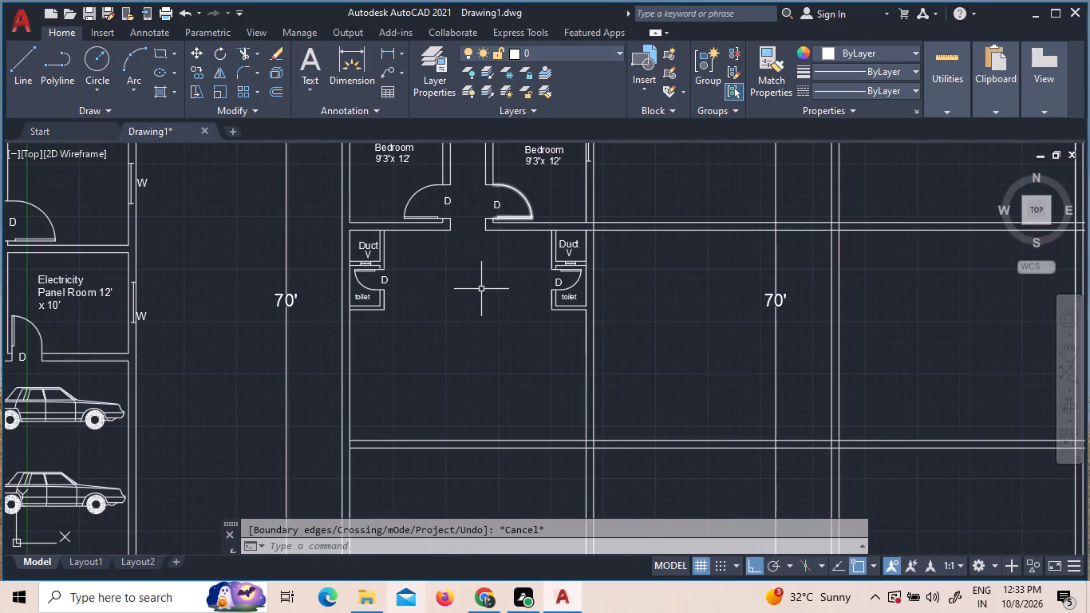
{"action": "scroll", "coordinate": [487, 303], "scroll_direction": "down", "scroll_amount": 2}
{"action": "scroll", "coordinate": [457, 247], "scroll_direction": "up", "scroll_amount": 1}
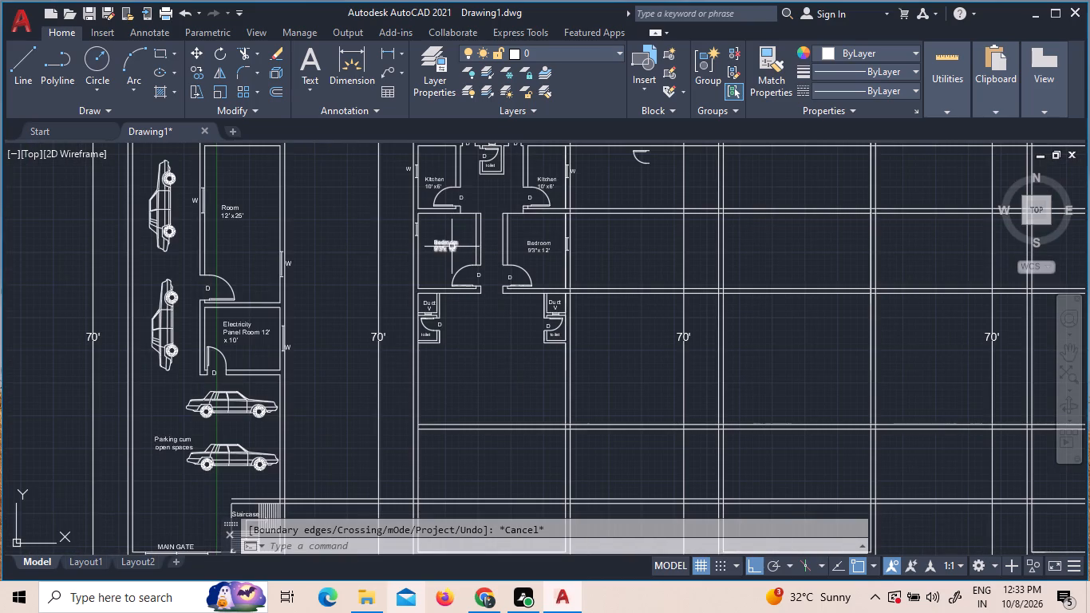
{"action": "left_click", "coordinate": [452, 247]}
{"action": "right_click", "coordinate": [452, 250]}
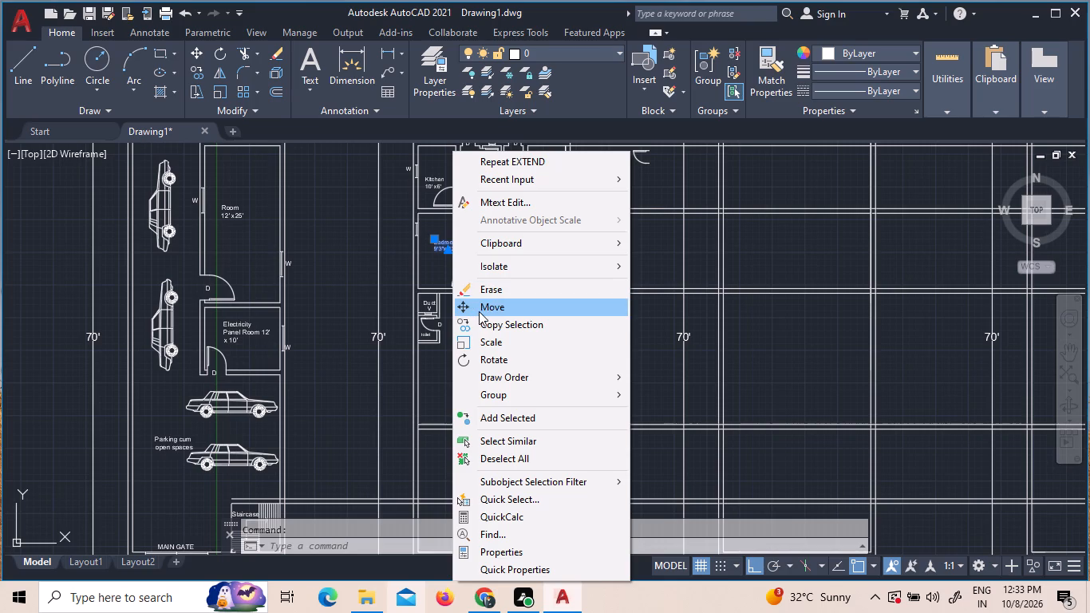
{"action": "left_click", "coordinate": [488, 326]}
{"action": "left_click", "coordinate": [442, 237]}
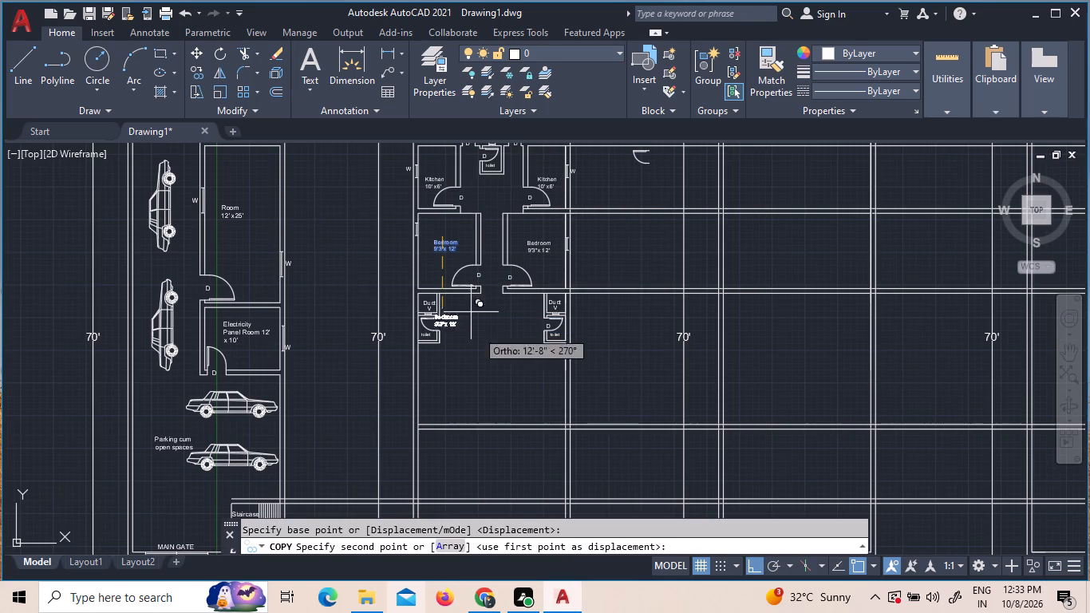
{"action": "key", "text": "F8"}
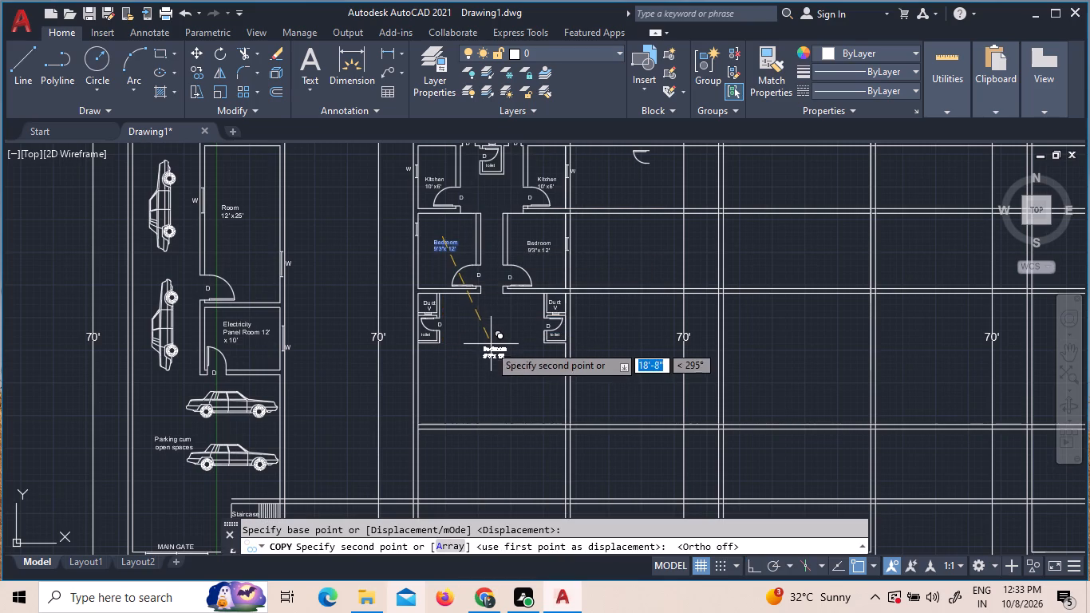
{"action": "left_click", "coordinate": [488, 346]}
{"action": "scroll", "coordinate": [499, 374], "scroll_direction": "up", "scroll_amount": 4}
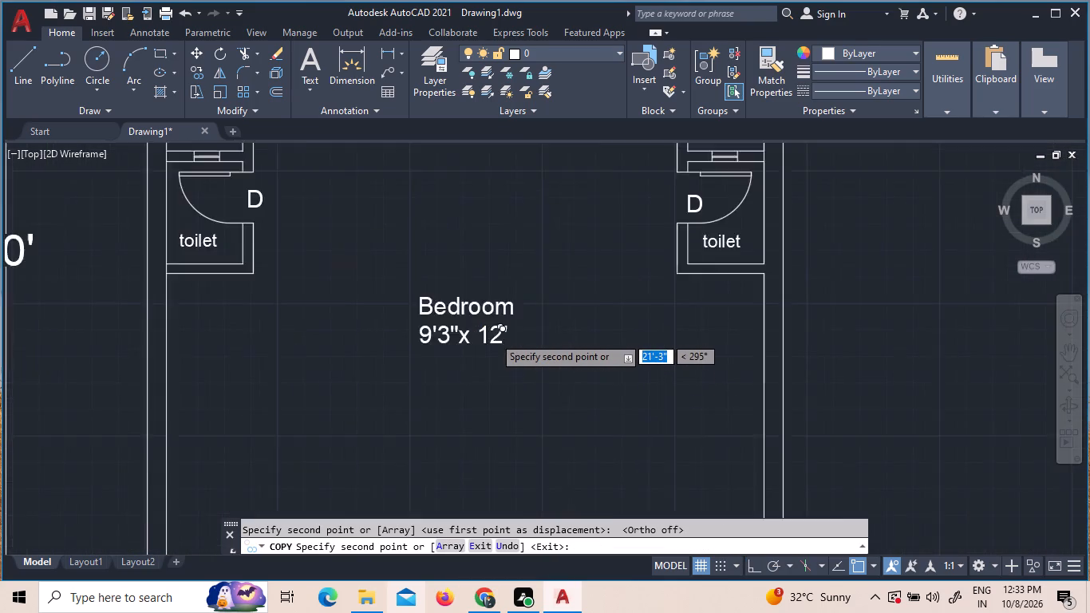
{"action": "scroll", "coordinate": [493, 336], "scroll_direction": "up", "scroll_amount": 2}
{"action": "scroll", "coordinate": [493, 336], "scroll_direction": "down", "scroll_amount": 3}
{"action": "key", "text": "Escape"}
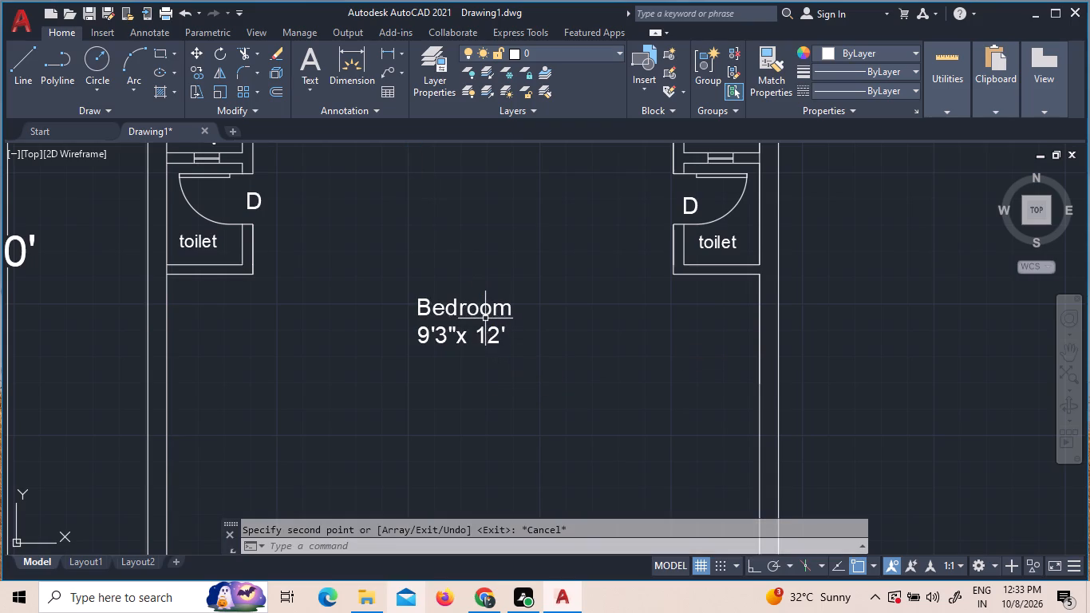
Change the first line of the copied label between the two toilets to "Living hall".
{"action": "triple_click", "coordinate": [479, 313]}
{"action": "left_click", "coordinate": [479, 313]}
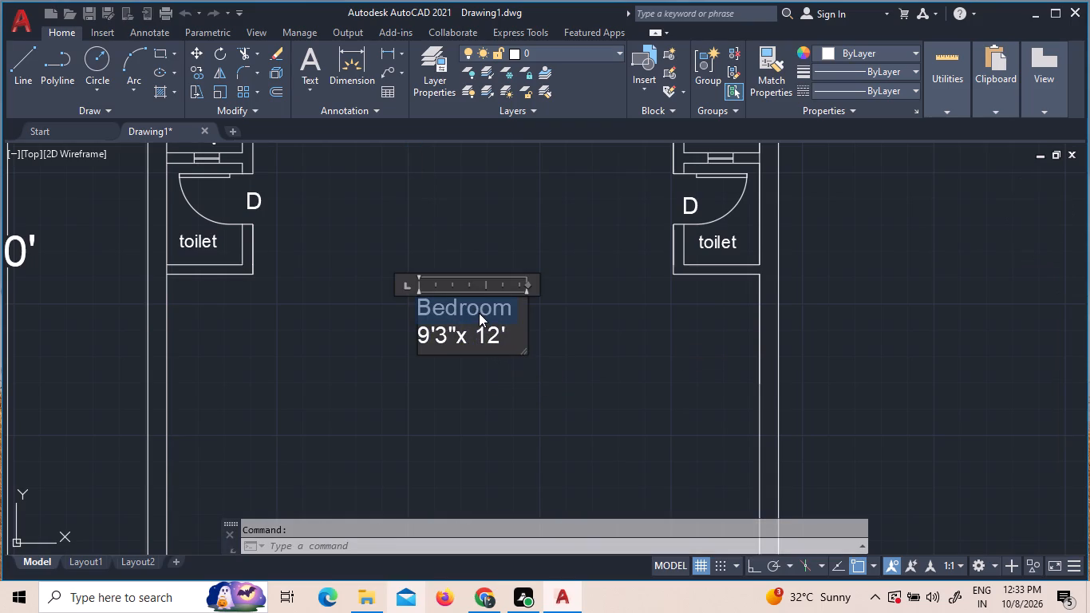
{"action": "type", "text": "lo"}
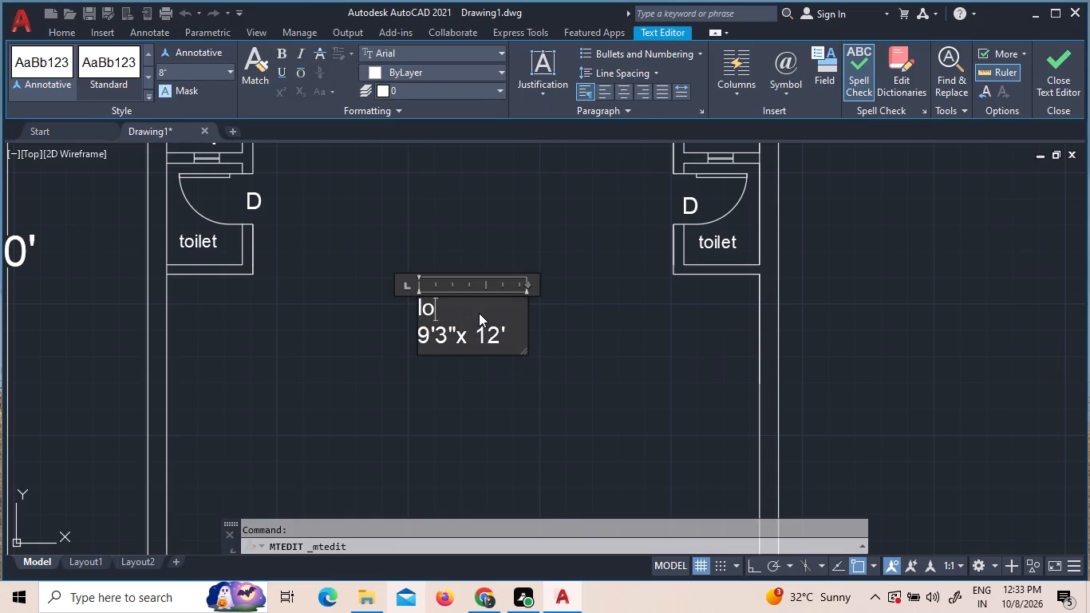
{"action": "key", "text": "BackSpace"}
{"action": "key", "text": "BackSpace"}
{"action": "key", "text": "l"}
{"action": "key", "text": "i"}
{"action": "type", "text": "ving h"}
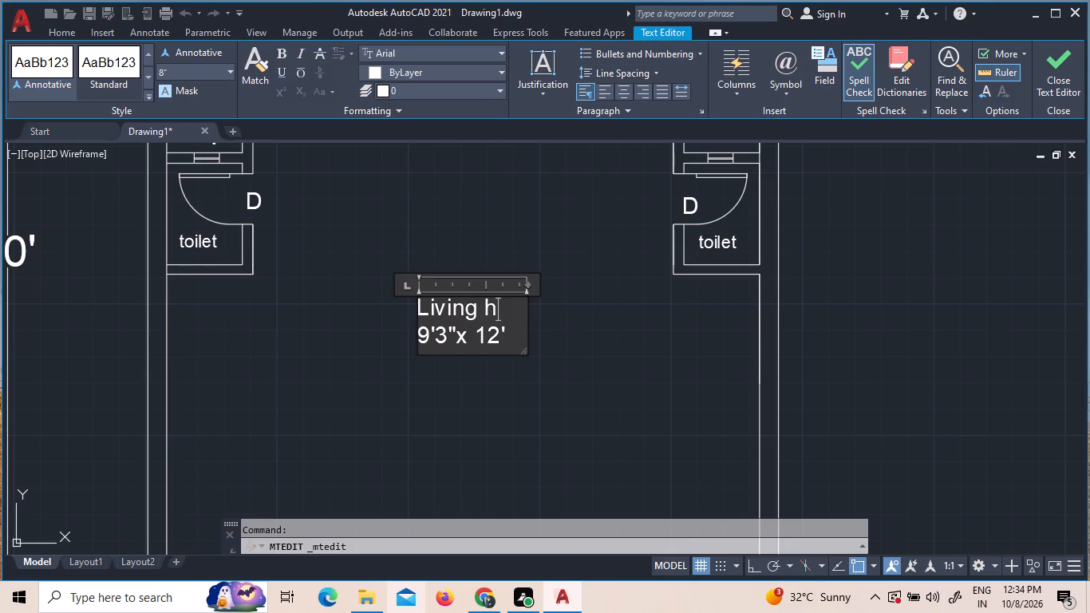
{"action": "type", "text": "all"}
{"action": "key", "text": "space"}
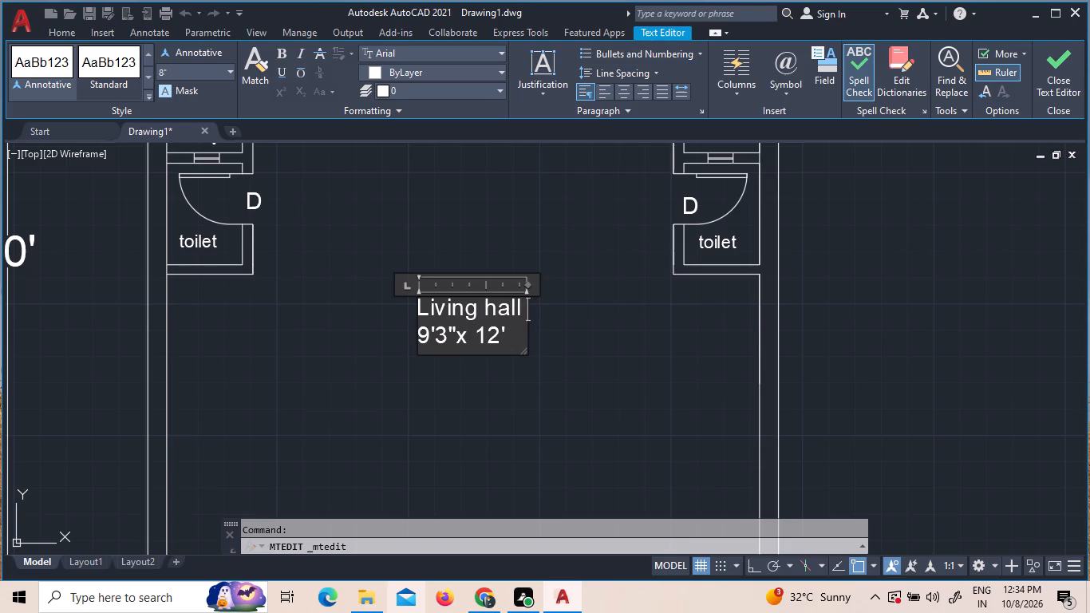
{"action": "scroll", "coordinate": [479, 313], "scroll_direction": "down", "scroll_amount": 1}
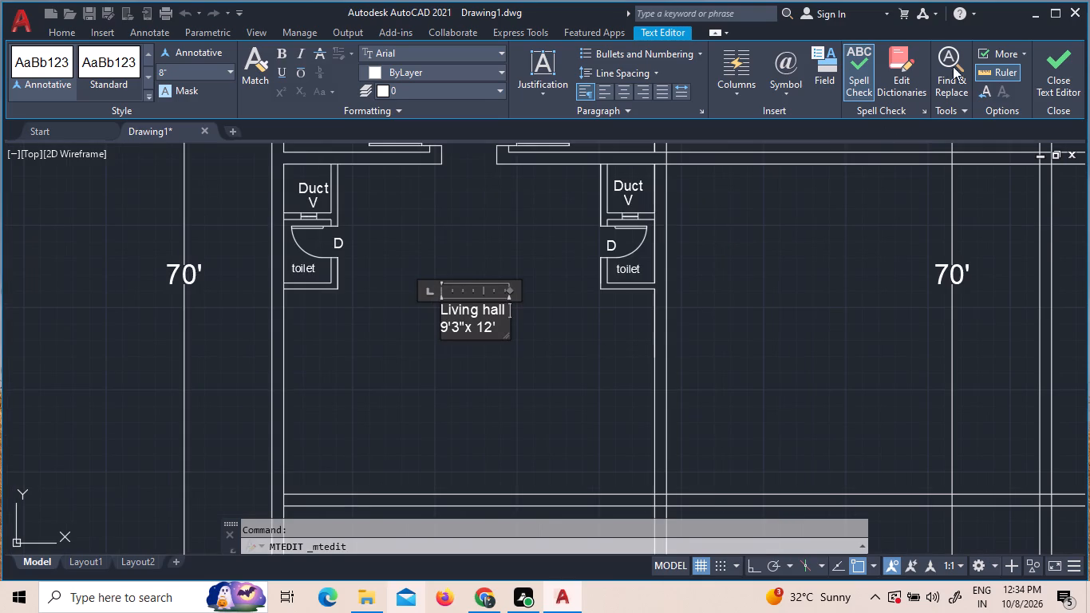
{"action": "left_click", "coordinate": [501, 330]}
{"action": "left_click", "coordinate": [485, 376]}
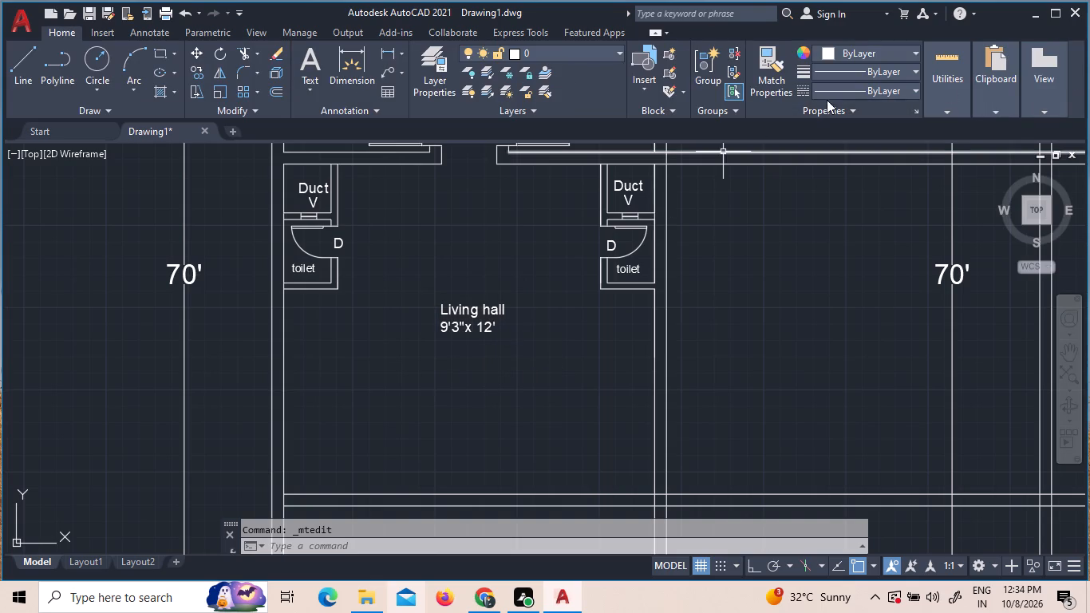
Quick-measure the living hall's clear length and width.
{"action": "left_click", "coordinate": [956, 132]}
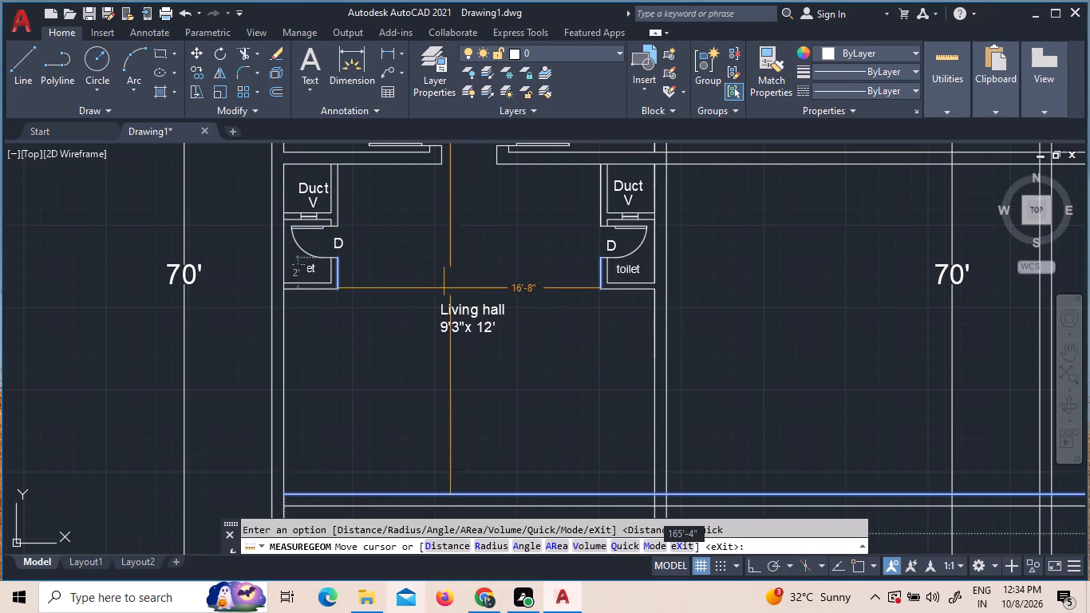
{"action": "key", "text": "Escape"}
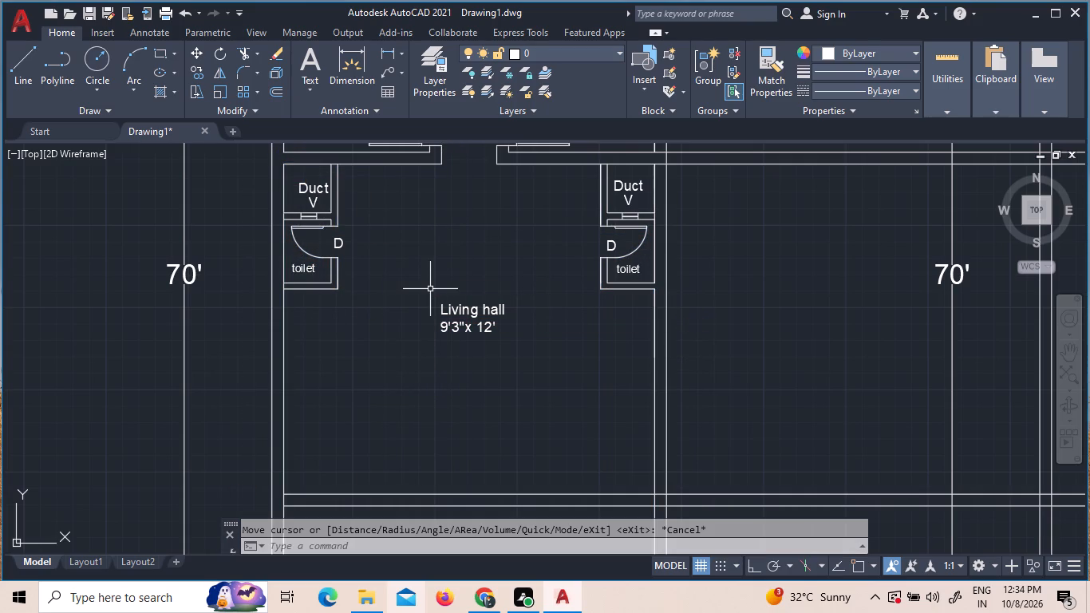
Change the size line of the Living hall label to 20'11"x 23'6".
{"action": "left_click", "coordinate": [448, 325]}
{"action": "double_click", "coordinate": [447, 320]}
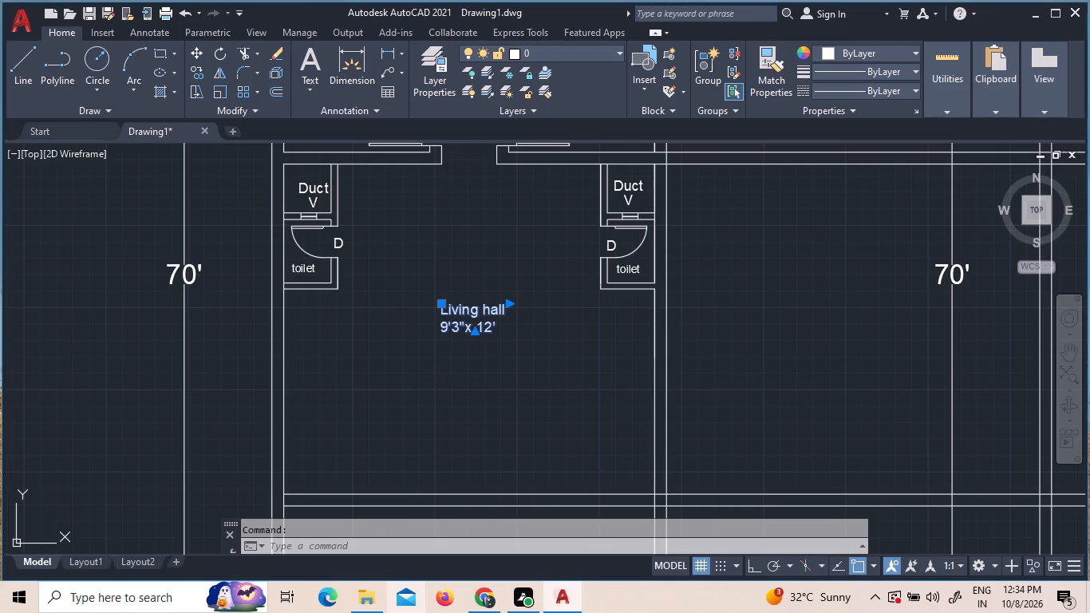
{"action": "left_click_drag", "start_coordinate": [501, 328], "coordinate": [432, 327]}
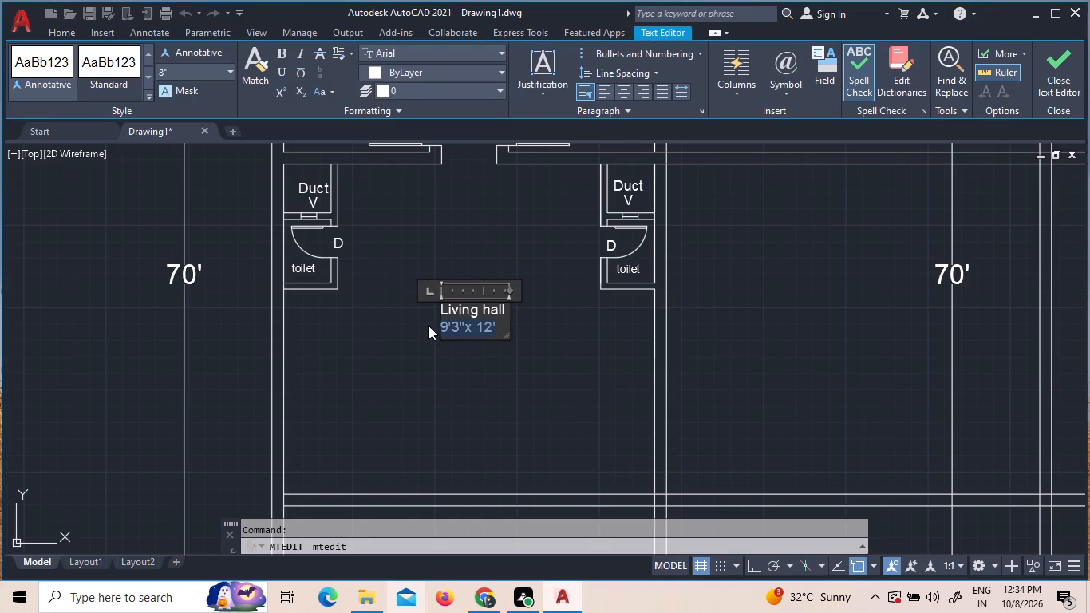
{"action": "type", "text": "20'"}
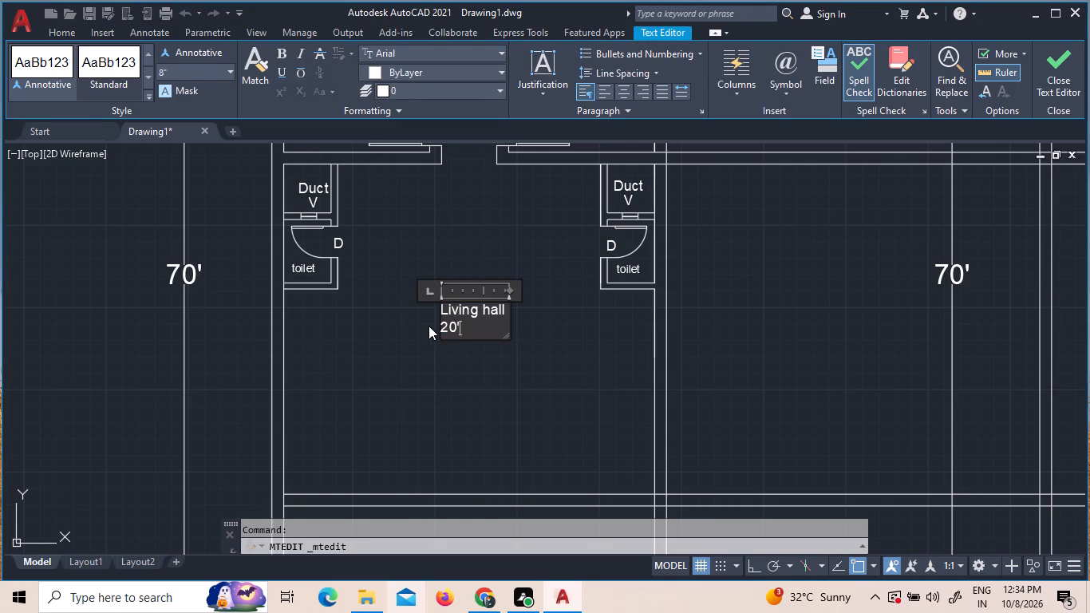
{"action": "type", "text": "11"}
{"action": "key", "text": "shift+Return"}
{"action": "key", "text": "BackSpace"}
{"action": "key", "text": "shift+quotedbl"}
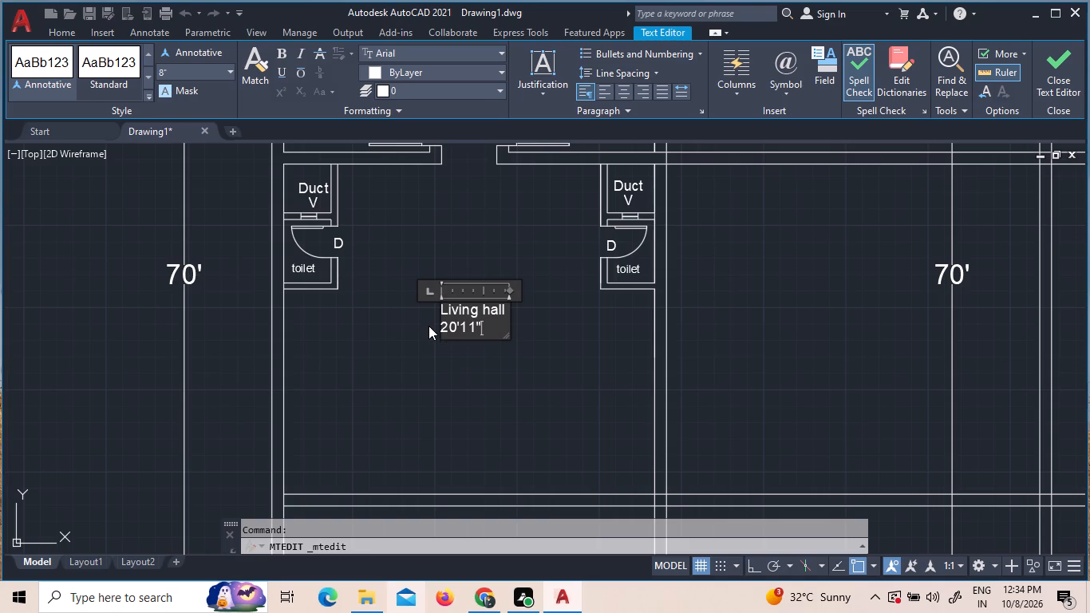
{"action": "type", "text": "x 23'"}
{"action": "key", "text": "6"}
{"action": "key", "text": "shift+quotedbl"}
{"action": "left_click", "coordinate": [507, 377]}
Quick-measure the living hall again to check the dimensions on its label.
{"action": "left_click", "coordinate": [954, 93]}
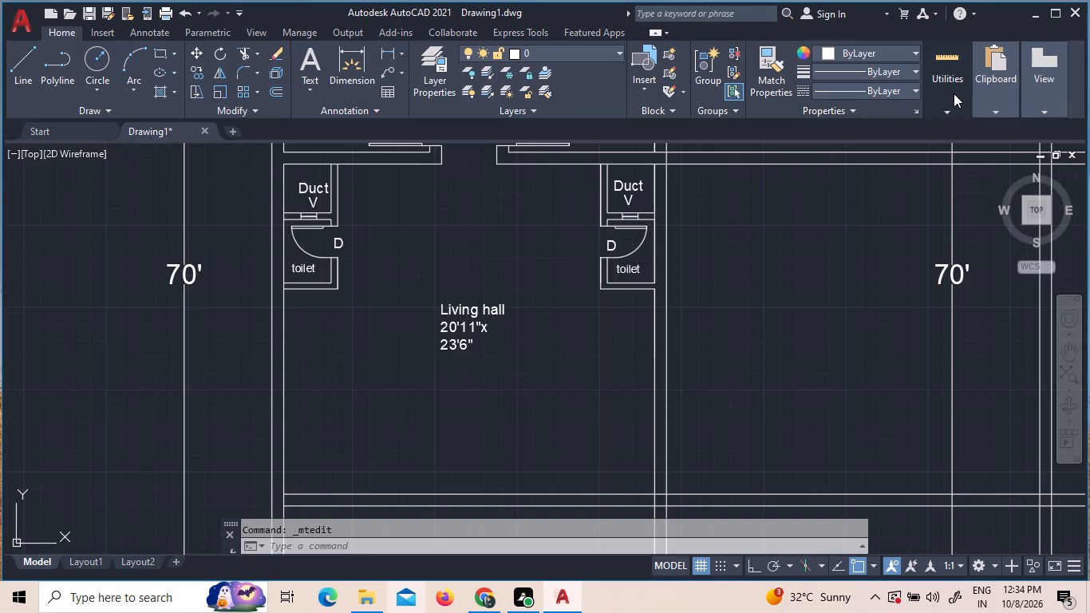
{"action": "left_click", "coordinate": [959, 125]}
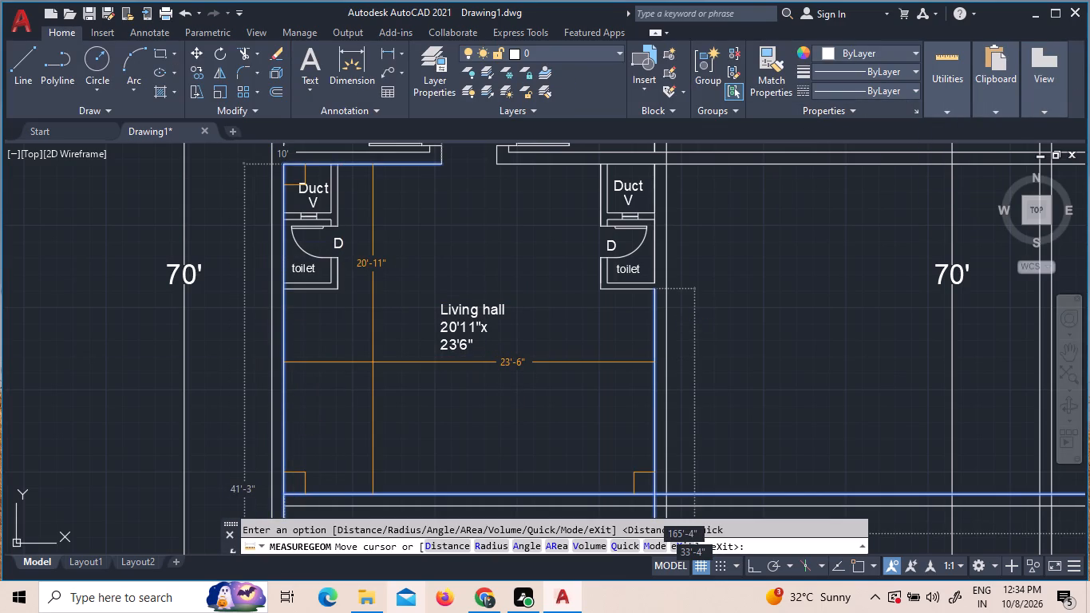
{"action": "key", "text": "Escape"}
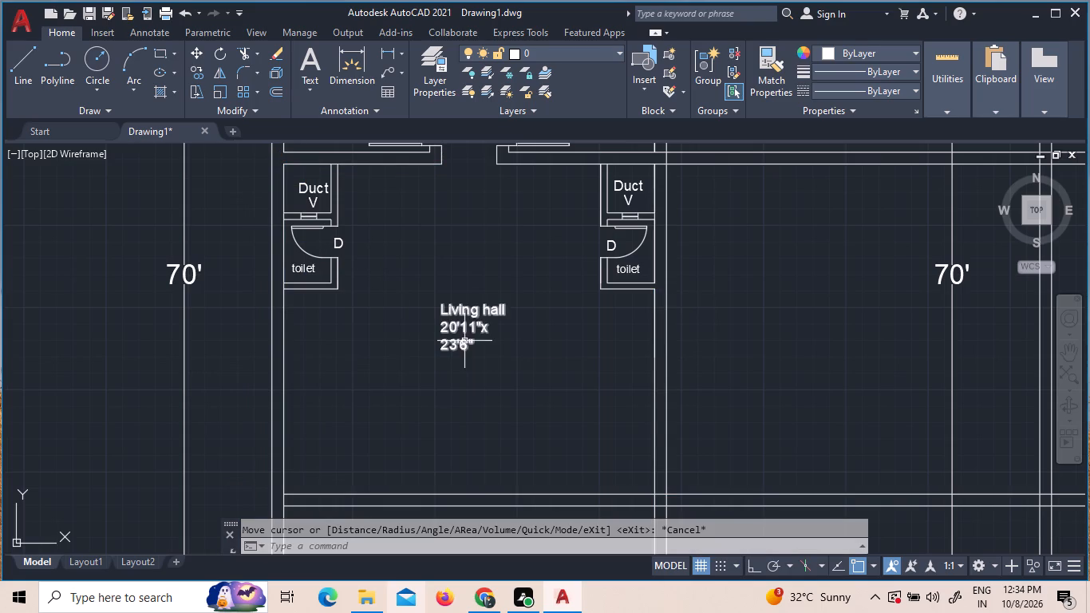
Widen the Living hall label's text box so that its dimensions fit on one line.
{"action": "triple_click", "coordinate": [460, 338]}
{"action": "left_click_drag", "start_coordinate": [507, 328], "coordinate": [602, 340]}
{"action": "left_click", "coordinate": [539, 387]}
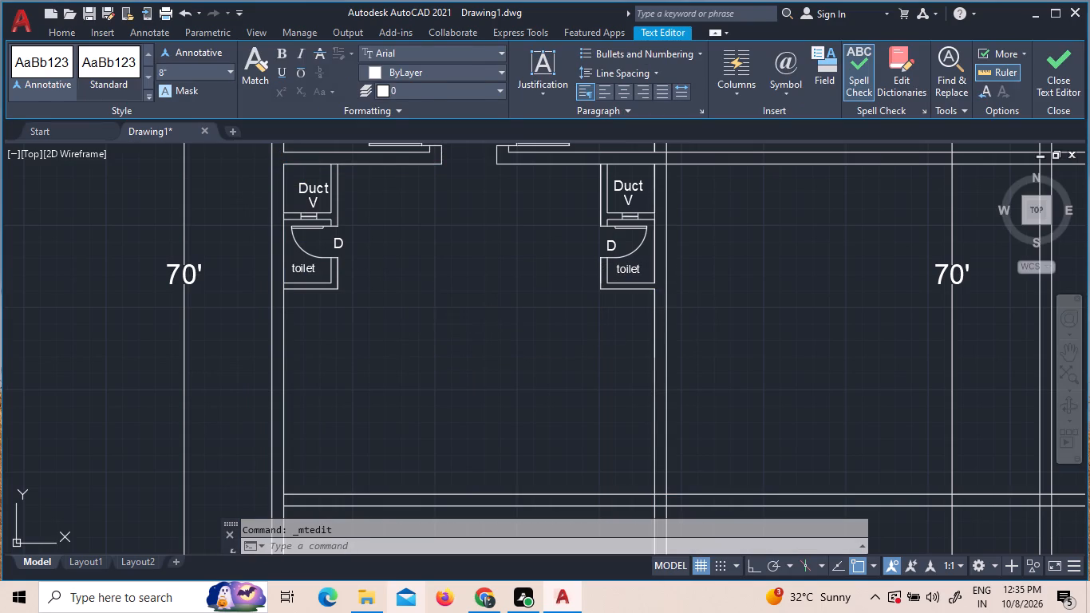
Examine the second plan's living hall, bedroom passage and lower area alongside the other floor plans.
{"action": "scroll", "coordinate": [547, 370], "scroll_direction": "down", "scroll_amount": 2}
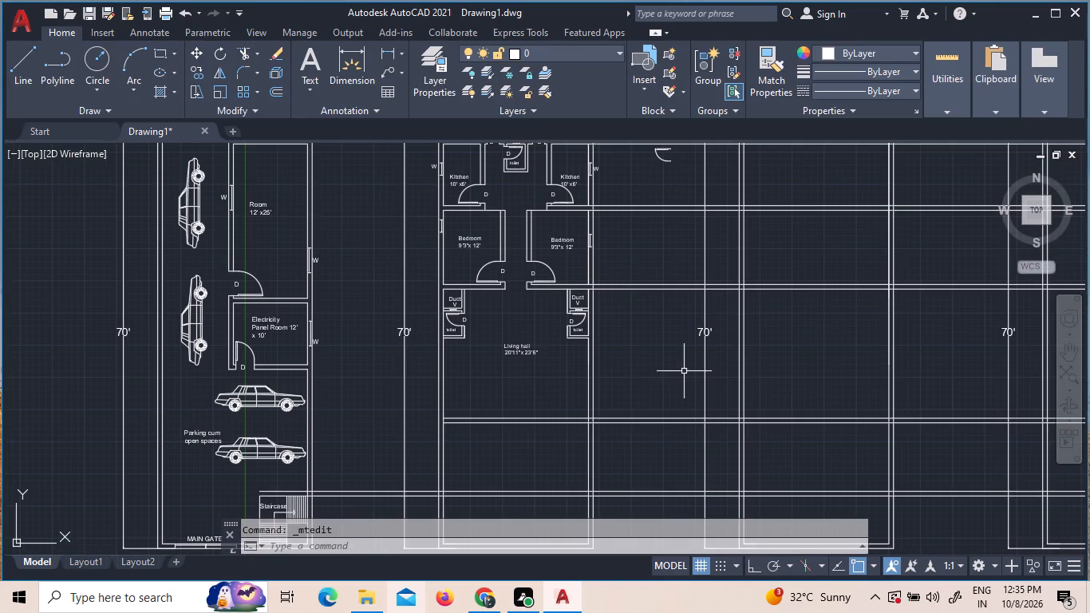
{"action": "middle_click_drag", "start_coordinate": [687, 370], "coordinate": [622, 352]}
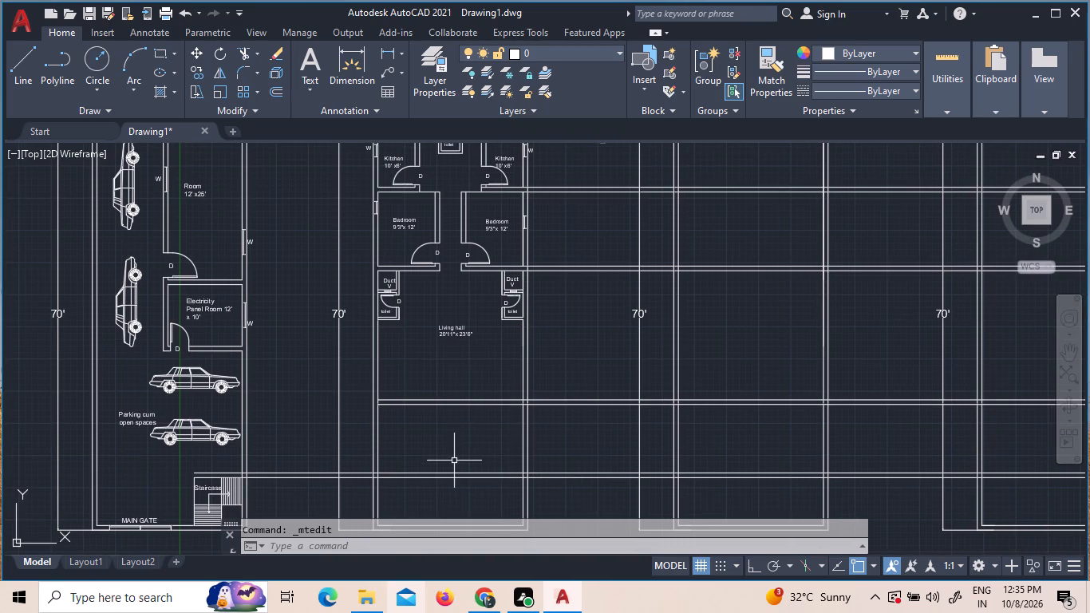
{"action": "middle_click_drag", "start_coordinate": [454, 461], "coordinate": [453, 391]}
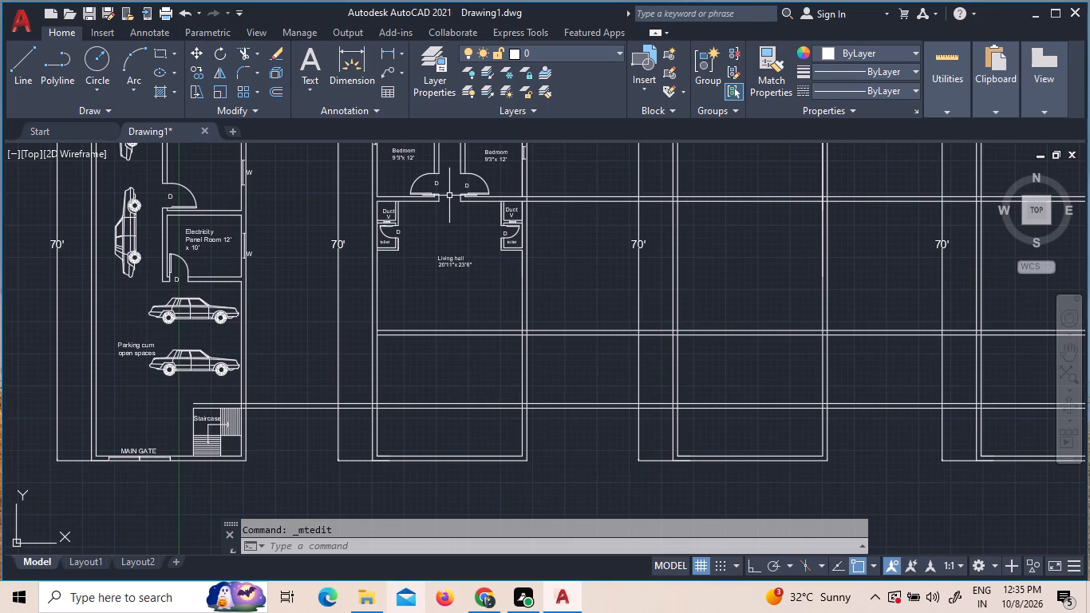
{"action": "scroll", "coordinate": [449, 195], "scroll_direction": "up", "scroll_amount": 1}
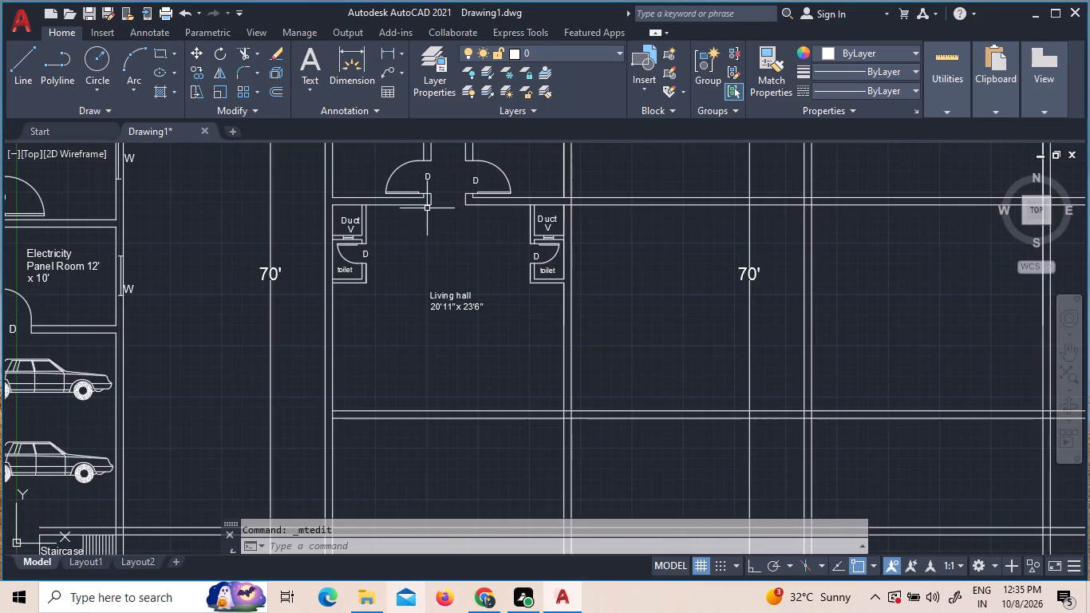
{"action": "scroll", "coordinate": [425, 175], "scroll_direction": "down", "scroll_amount": 1}
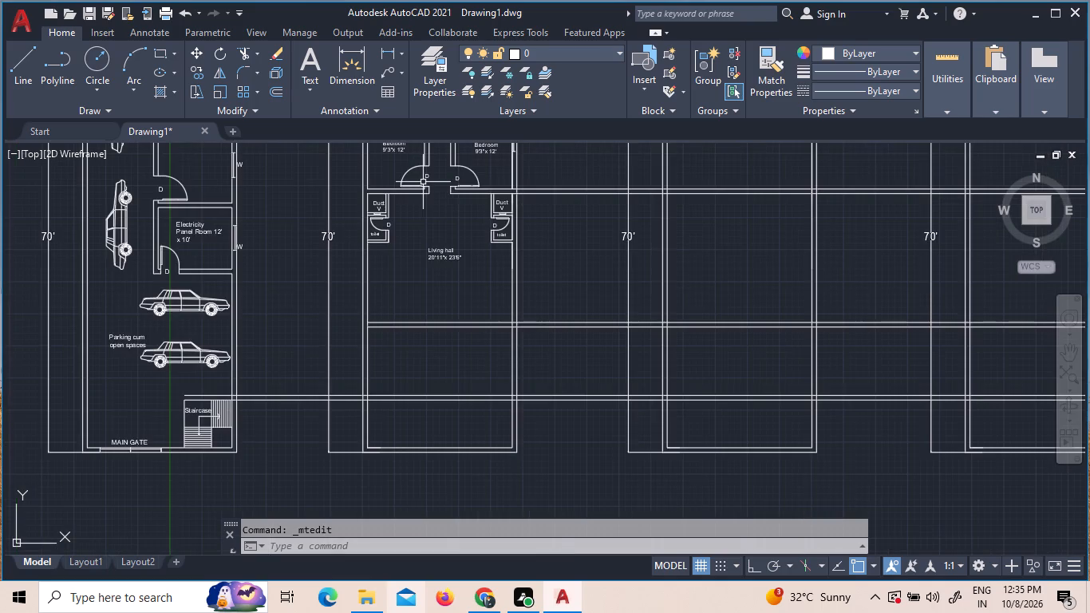
{"action": "scroll", "coordinate": [423, 182], "scroll_direction": "down", "scroll_amount": 1}
{"action": "middle_click_drag", "start_coordinate": [425, 172], "coordinate": [392, 228]}
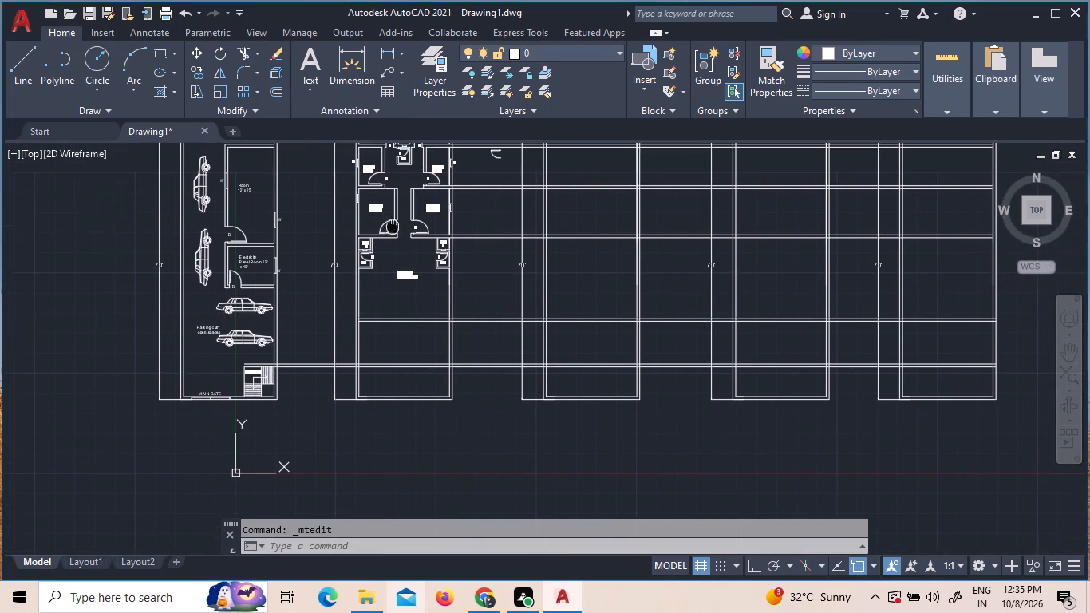
{"action": "scroll", "coordinate": [394, 234], "scroll_direction": "up", "scroll_amount": 3}
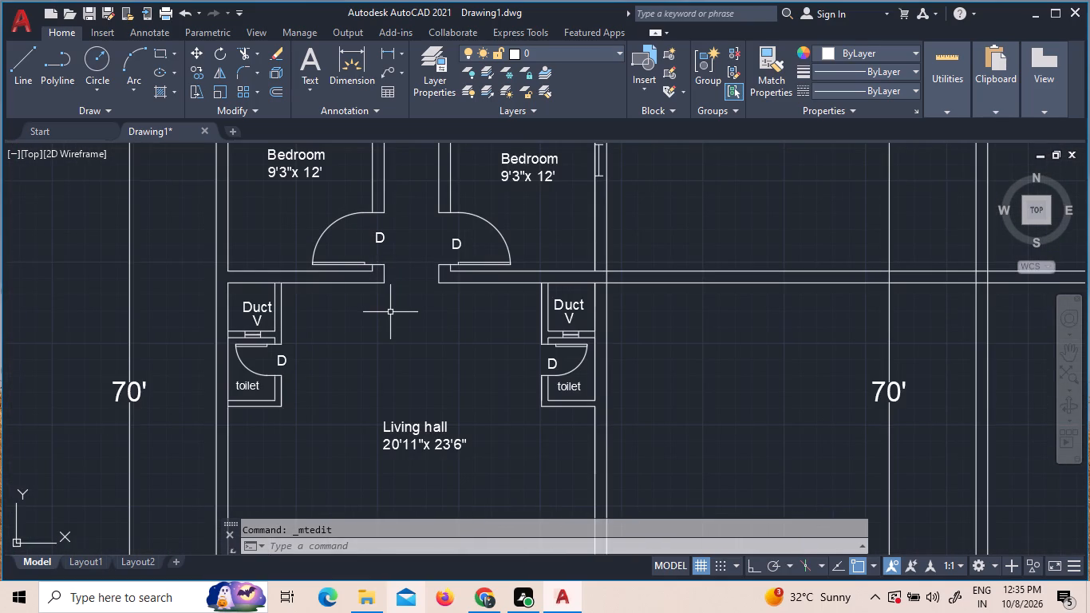
{"action": "scroll", "coordinate": [395, 312], "scroll_direction": "down", "scroll_amount": 3}
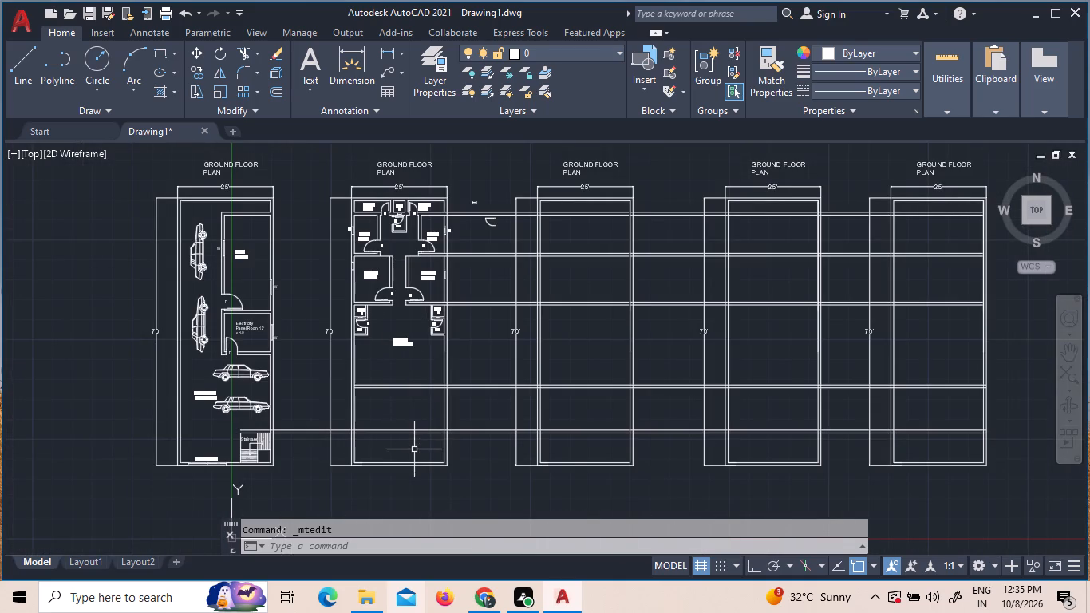
{"action": "scroll", "coordinate": [414, 449], "scroll_direction": "up", "scroll_amount": 1}
{"action": "scroll", "coordinate": [381, 227], "scroll_direction": "up", "scroll_amount": 1}
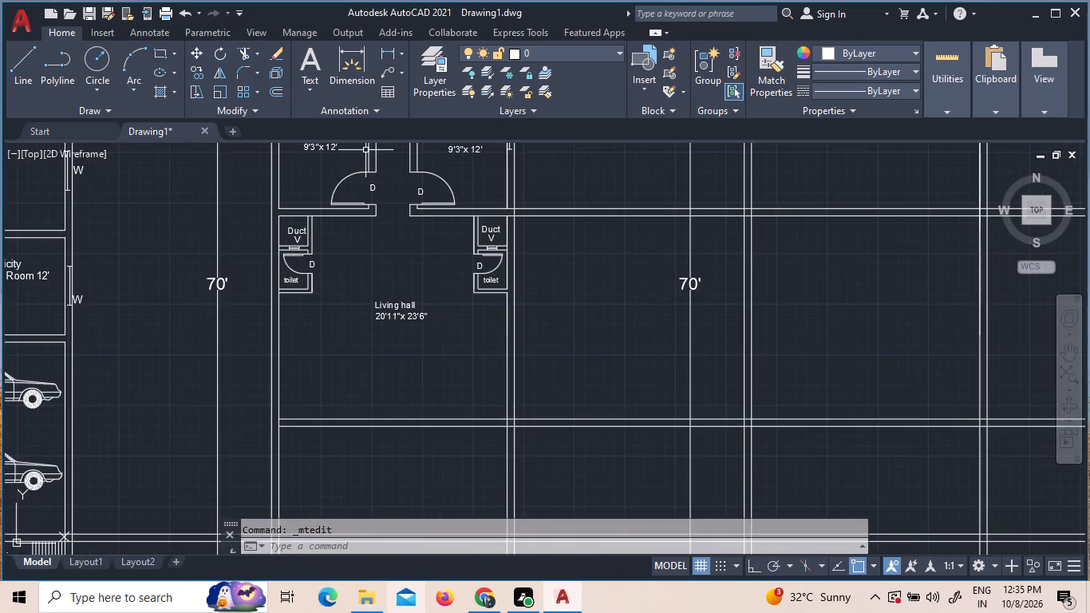
{"action": "scroll", "coordinate": [365, 150], "scroll_direction": "up", "scroll_amount": 2}
{"action": "scroll", "coordinate": [378, 173], "scroll_direction": "down", "scroll_amount": 1}
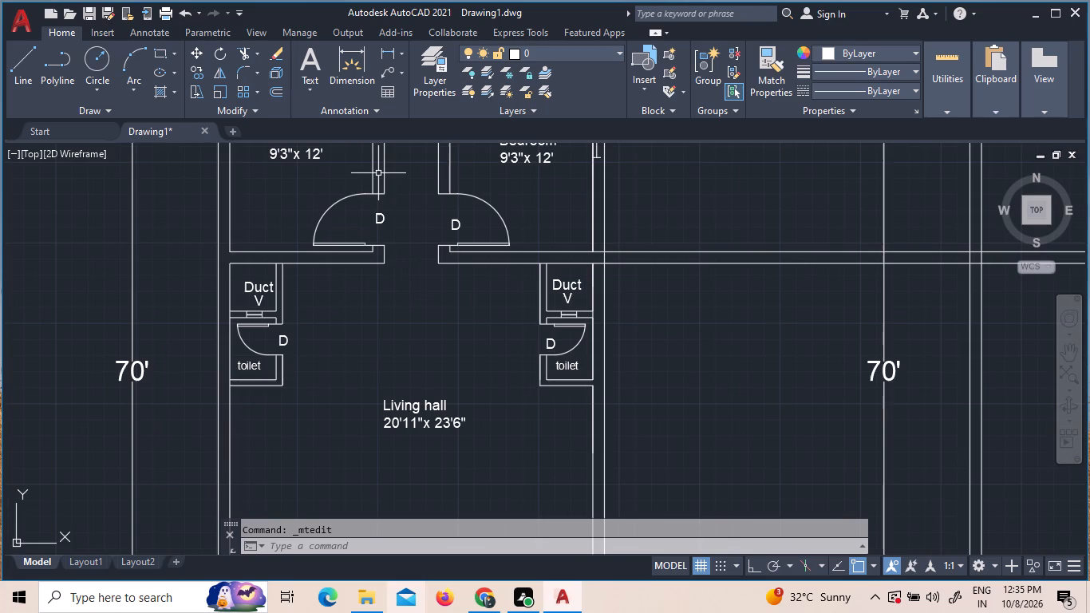
Extend the passage-side line of the left bedroom's wall down through the second plan's living hall to the lower cross wall.
{"action": "key", "text": "e"}
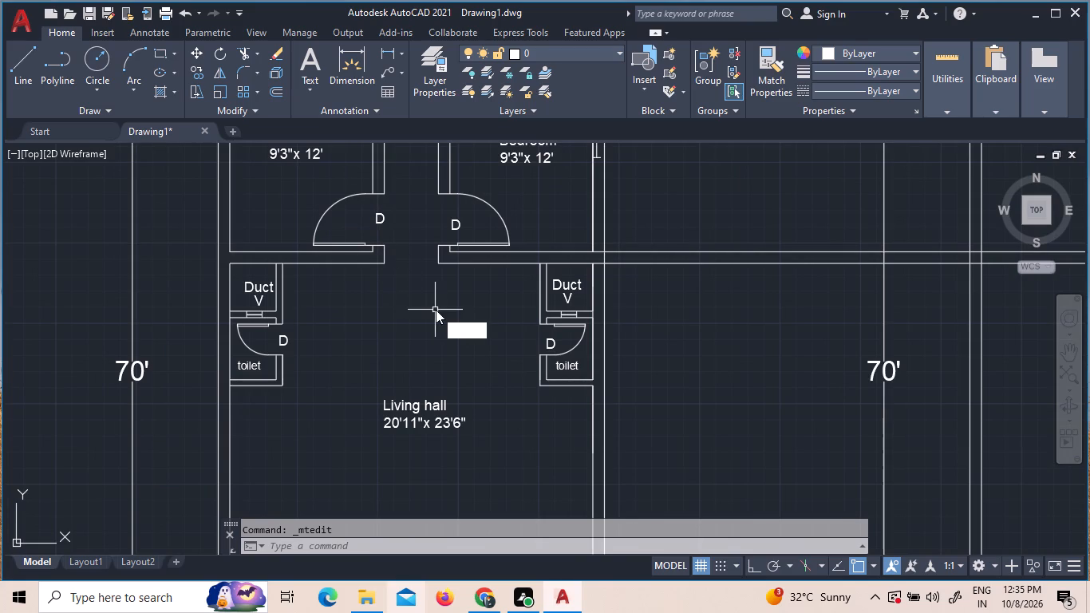
{"action": "key", "text": "x"}
{"action": "key", "text": "space"}
{"action": "key", "text": "space"}
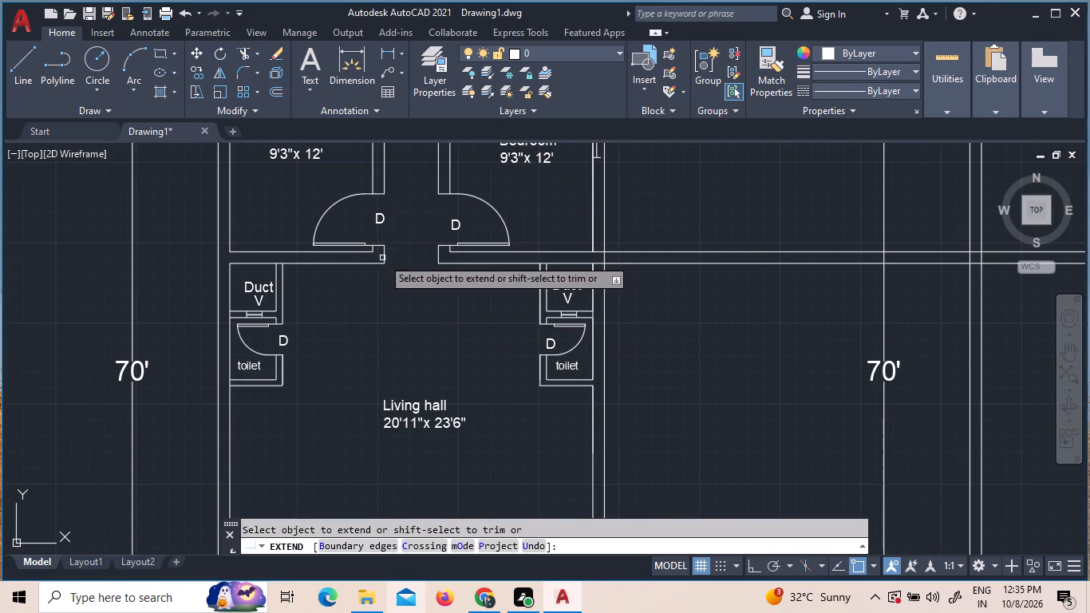
{"action": "left_click", "coordinate": [386, 259]}
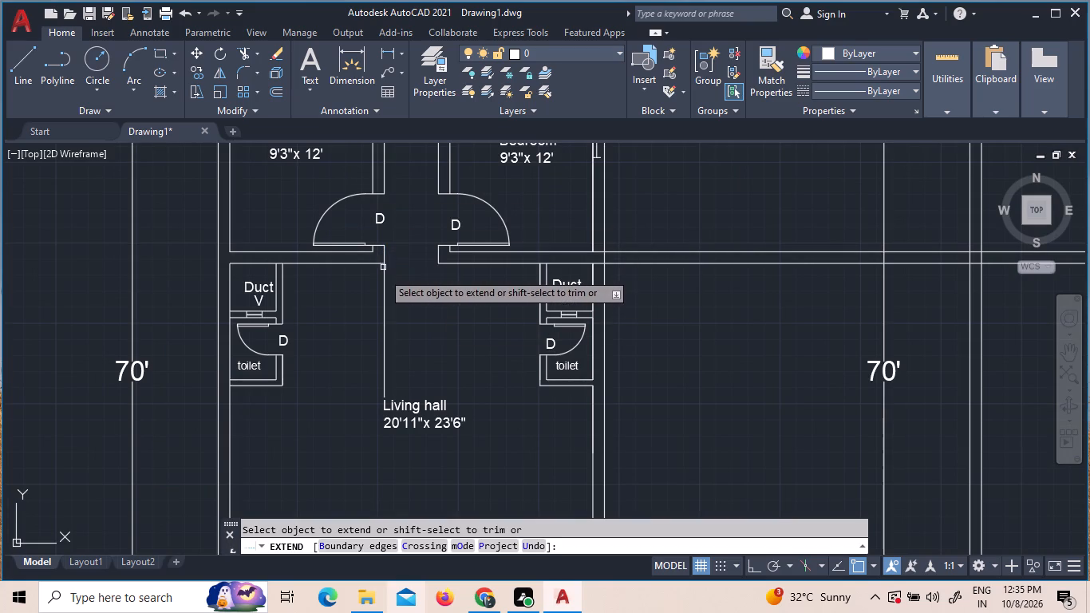
{"action": "left_click", "coordinate": [386, 358]}
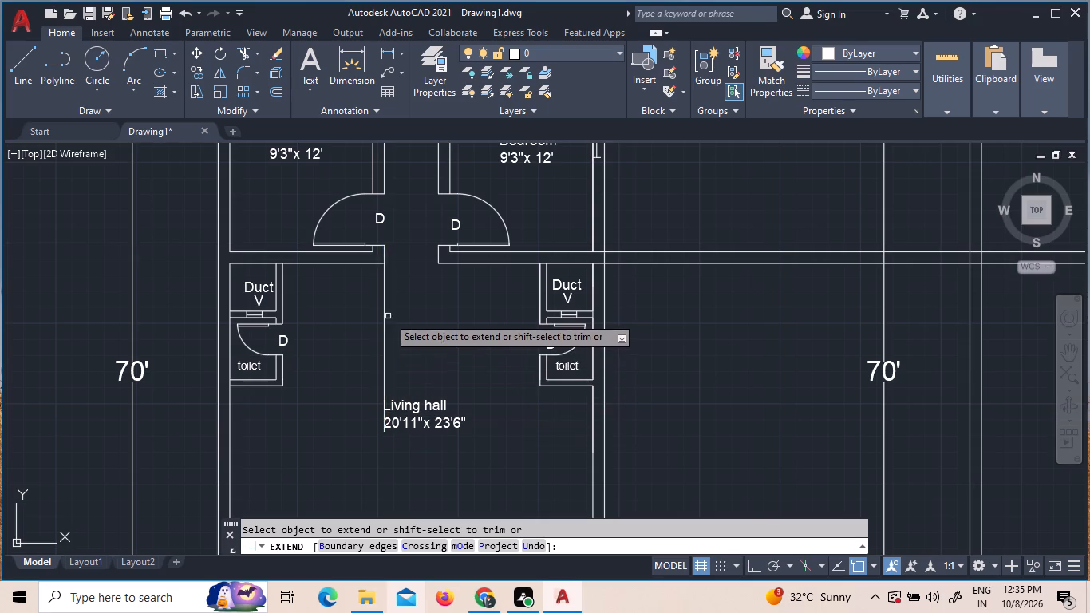
{"action": "scroll", "coordinate": [389, 308], "scroll_direction": "down", "scroll_amount": 2}
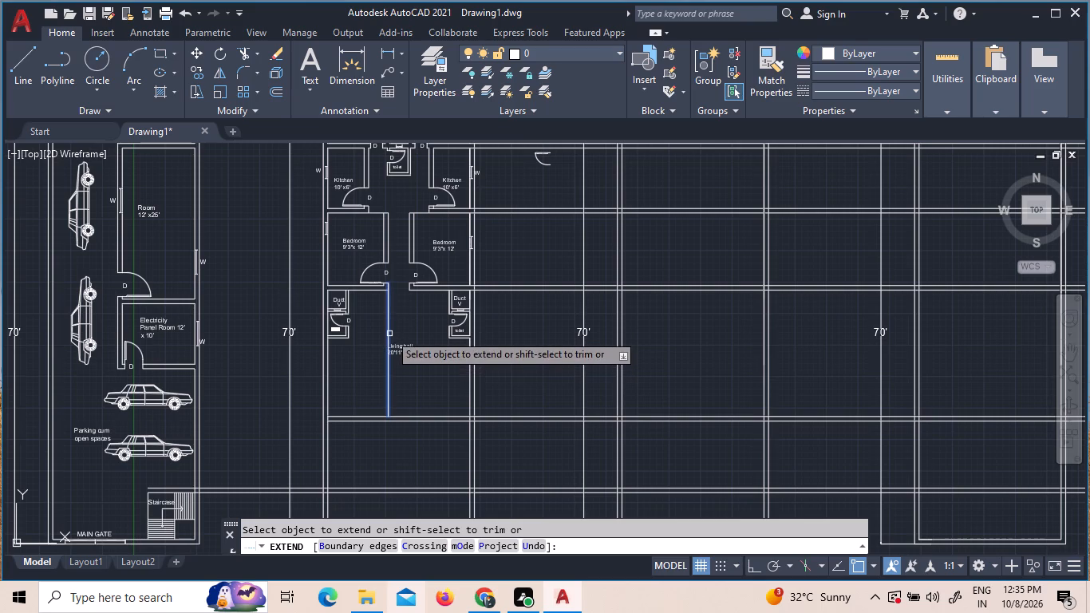
{"action": "left_click", "coordinate": [389, 334]}
{"action": "left_click", "coordinate": [389, 395]}
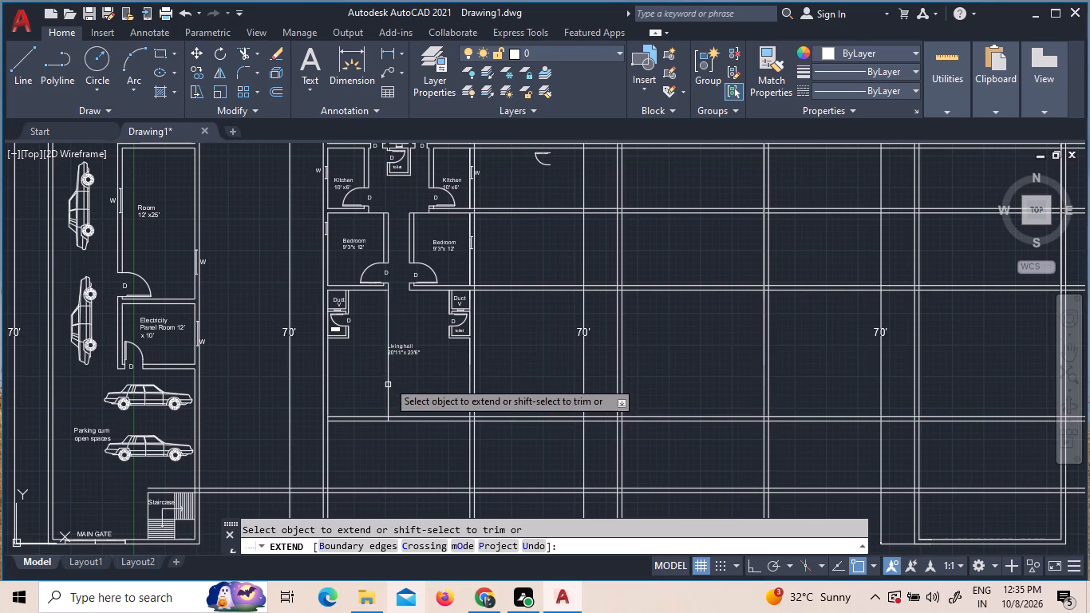
Extend the bedroom-side line of the left passage wall down through the living hall to the same lower cross wall.
{"action": "scroll", "coordinate": [384, 277], "scroll_direction": "up", "scroll_amount": 2}
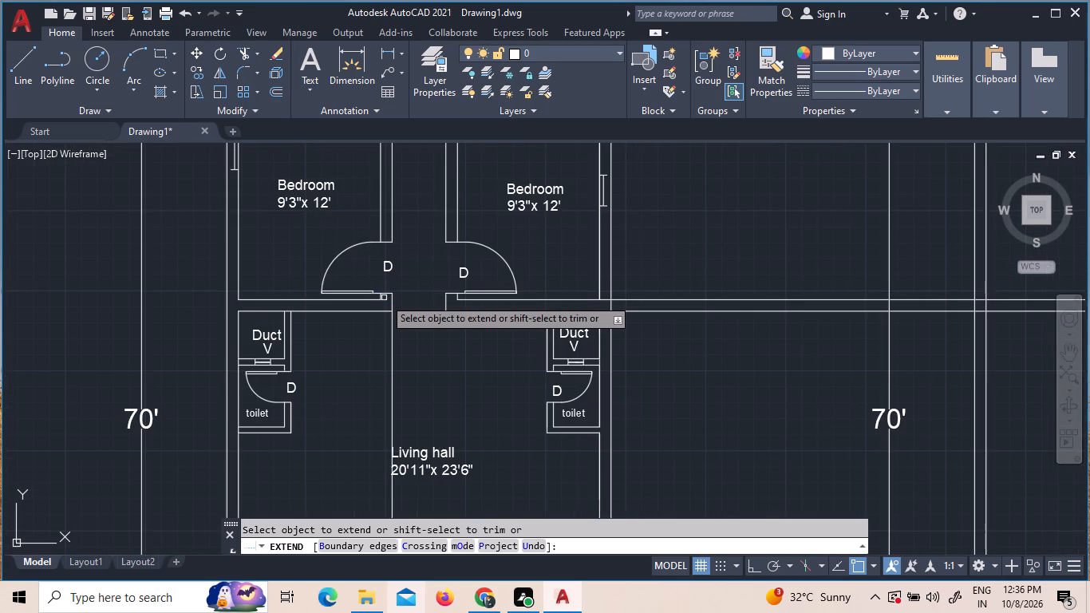
{"action": "left_click", "coordinate": [381, 297]}
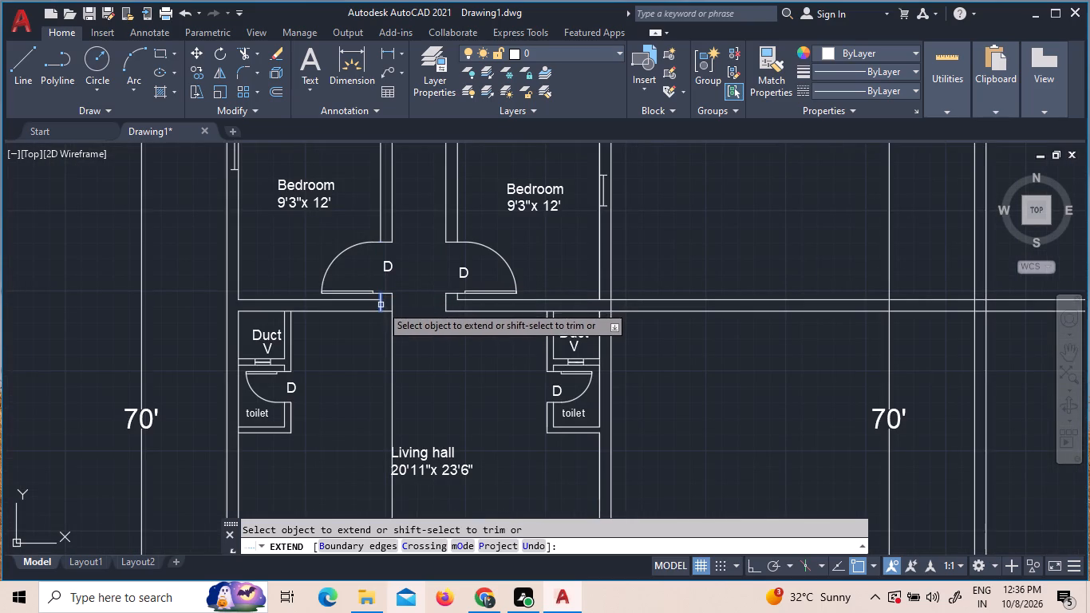
{"action": "left_click", "coordinate": [380, 307]}
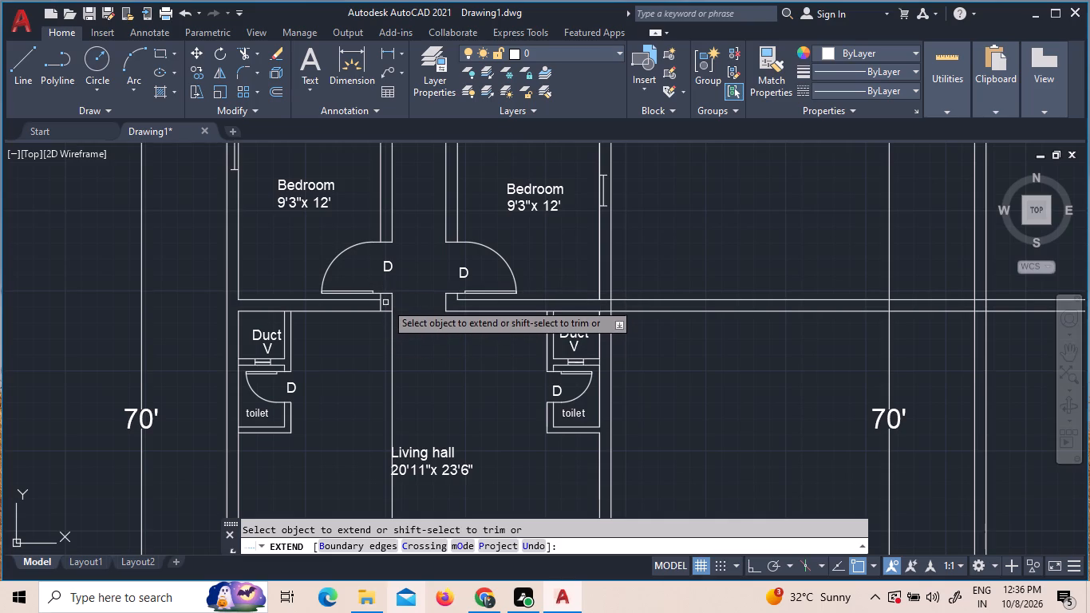
{"action": "scroll", "coordinate": [381, 322], "scroll_direction": "down", "scroll_amount": 1}
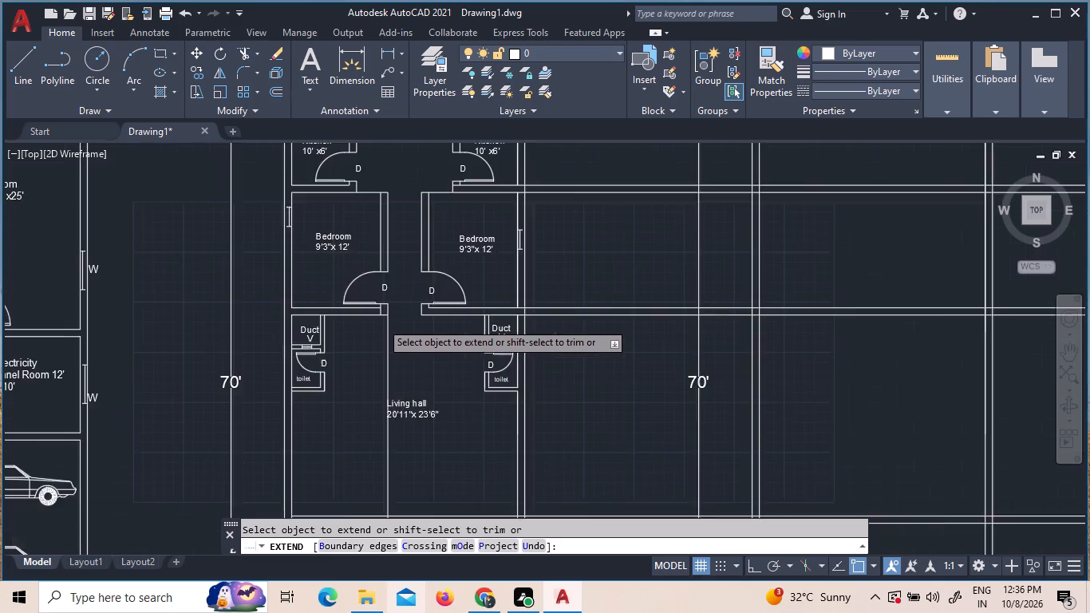
{"action": "scroll", "coordinate": [381, 322], "scroll_direction": "down", "scroll_amount": 1}
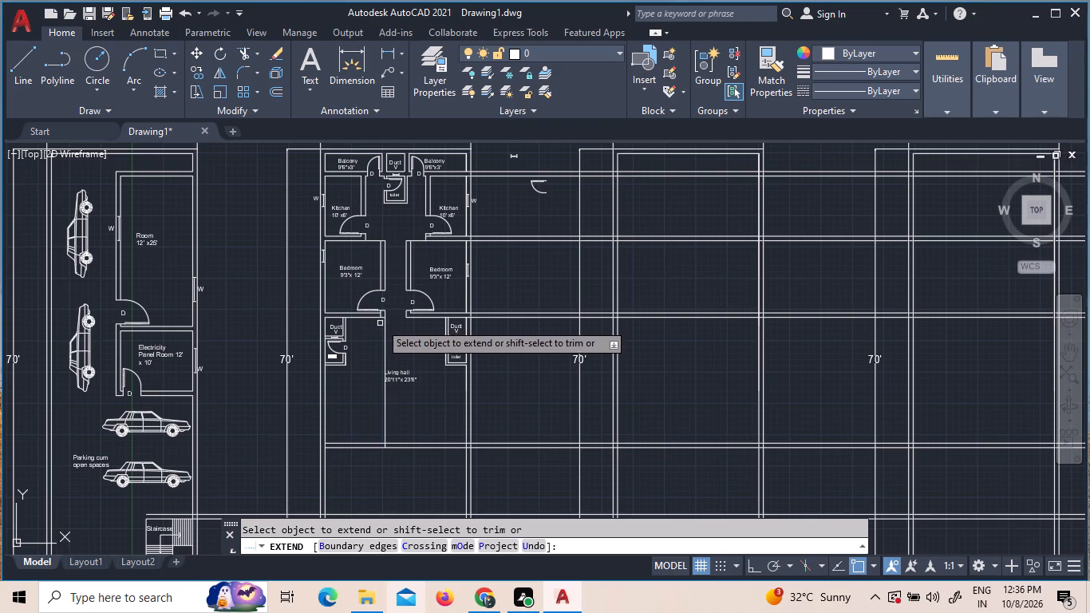
{"action": "left_click", "coordinate": [380, 318]}
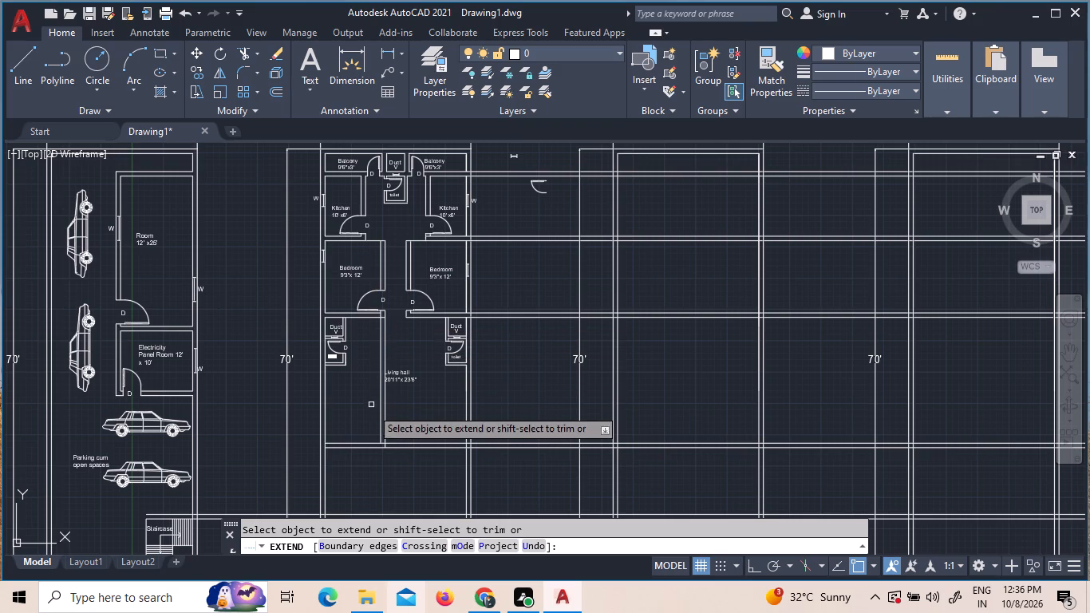
{"action": "left_click", "coordinate": [380, 428]}
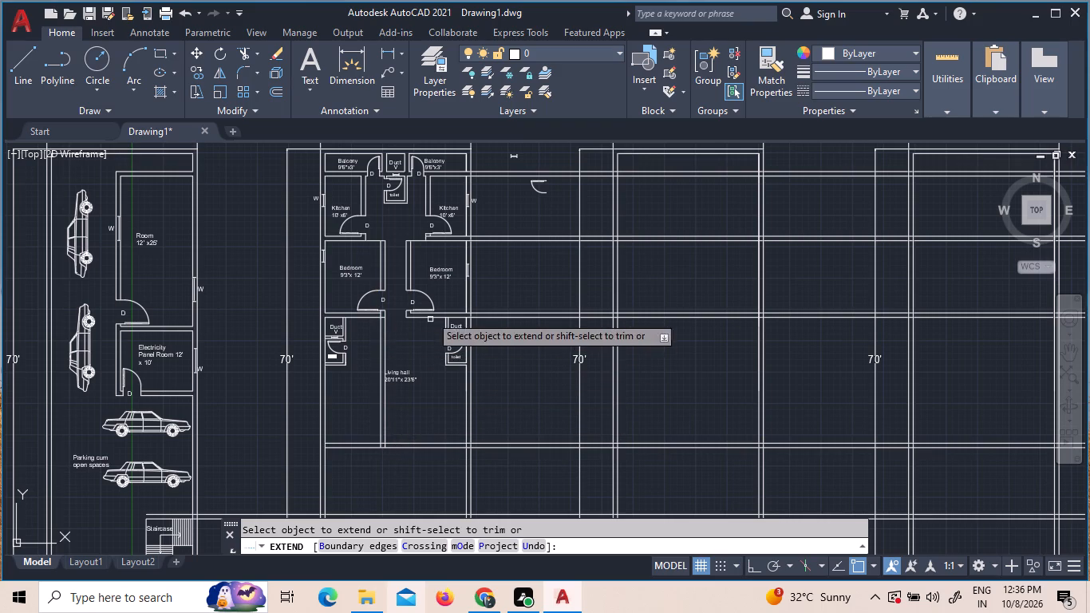
Extend the passage-side line of the right bedroom's wall down through the living hall to the lower cross wall.
{"action": "left_click", "coordinate": [406, 314]}
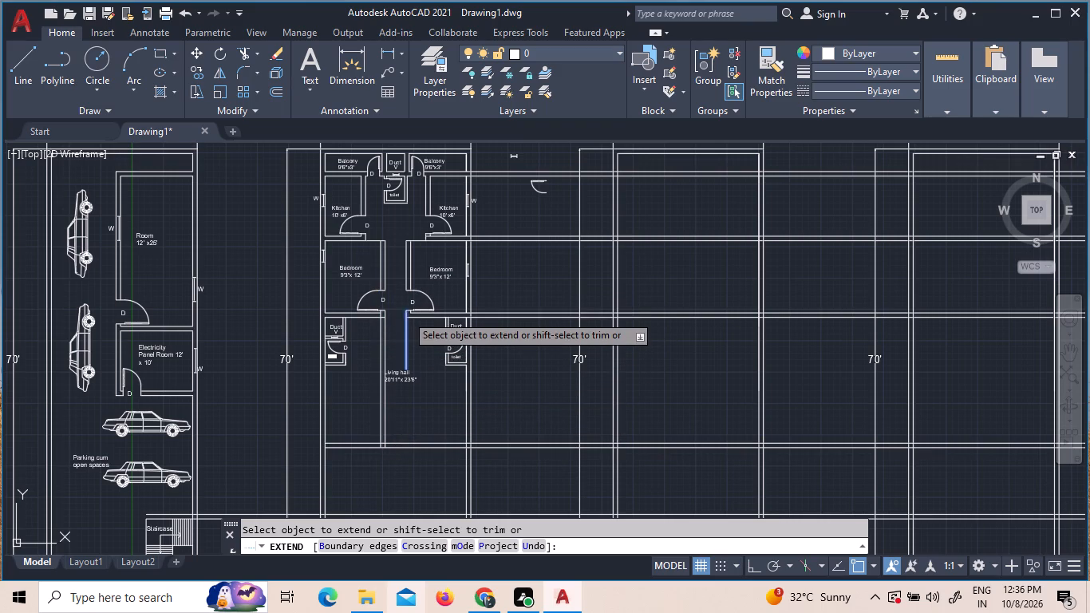
{"action": "left_click", "coordinate": [406, 363]}
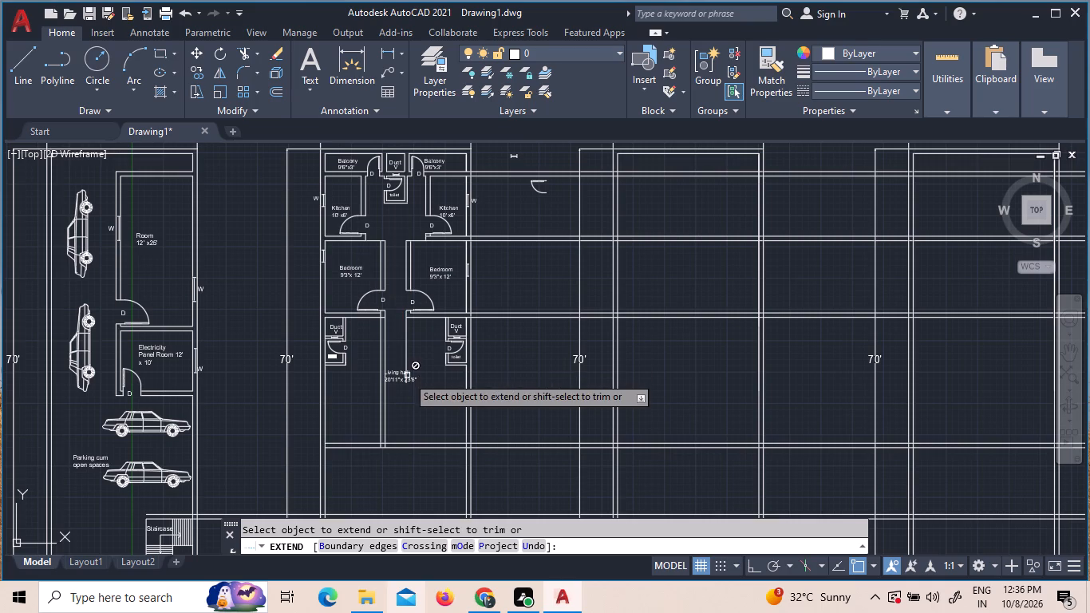
{"action": "scroll", "coordinate": [408, 373], "scroll_direction": "up", "scroll_amount": 2}
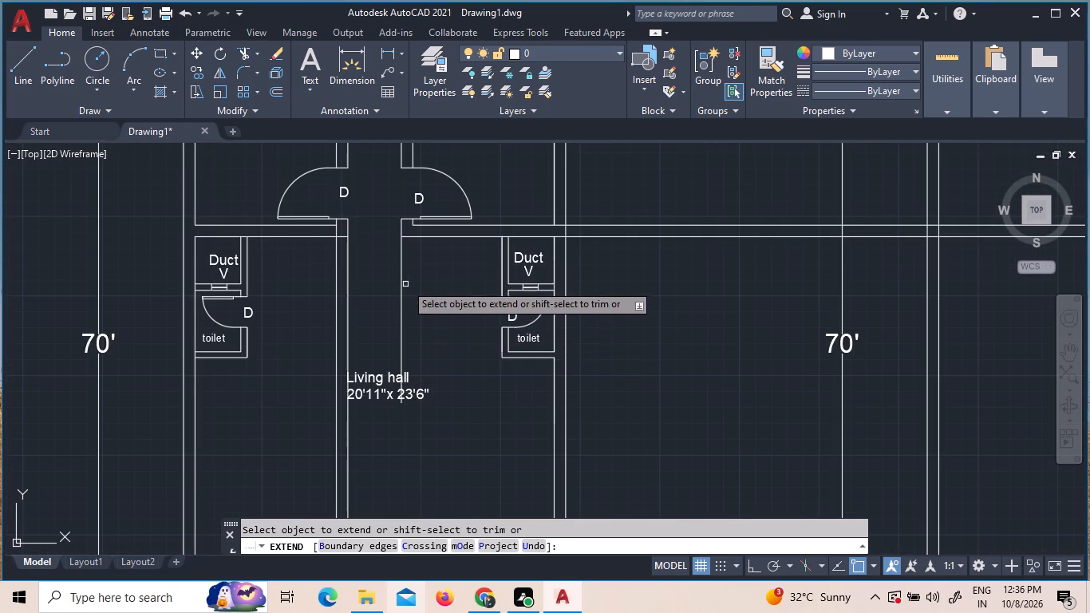
{"action": "left_click", "coordinate": [401, 405]}
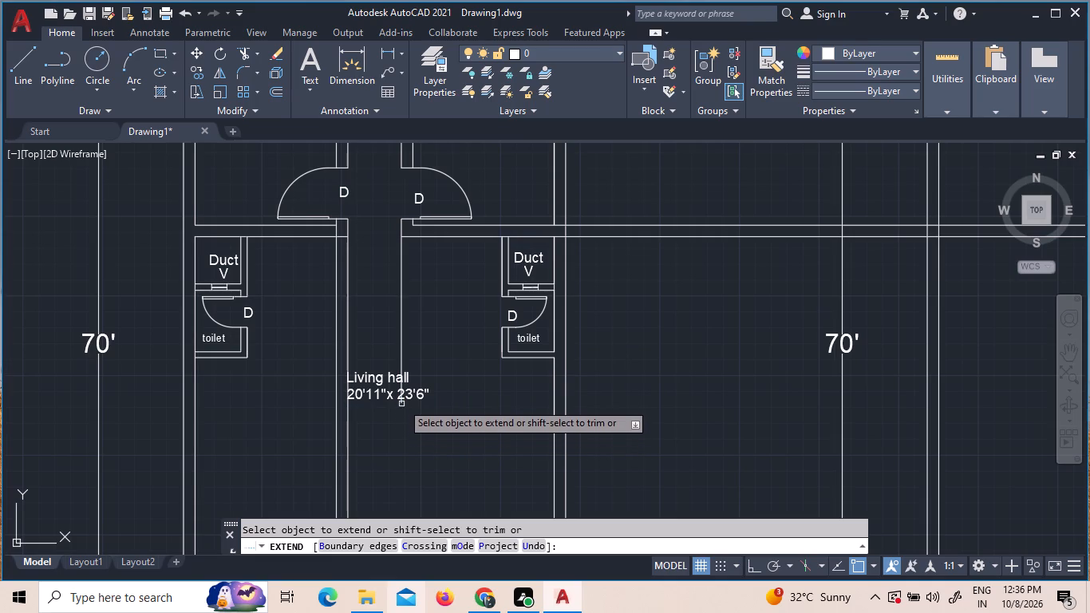
{"action": "scroll", "coordinate": [408, 322], "scroll_direction": "down", "scroll_amount": 3}
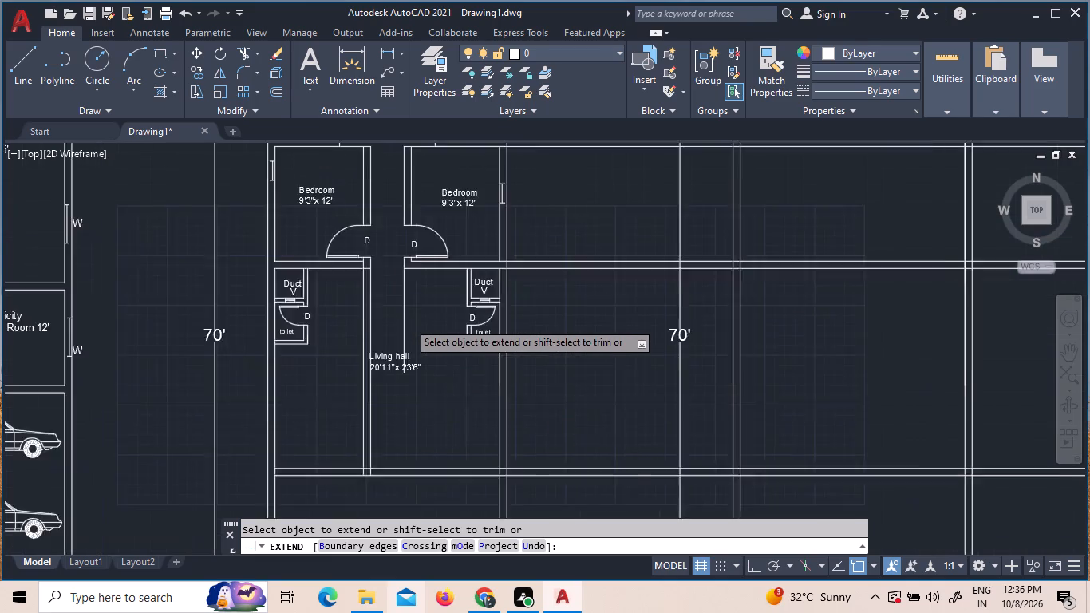
{"action": "left_click", "coordinate": [408, 321]}
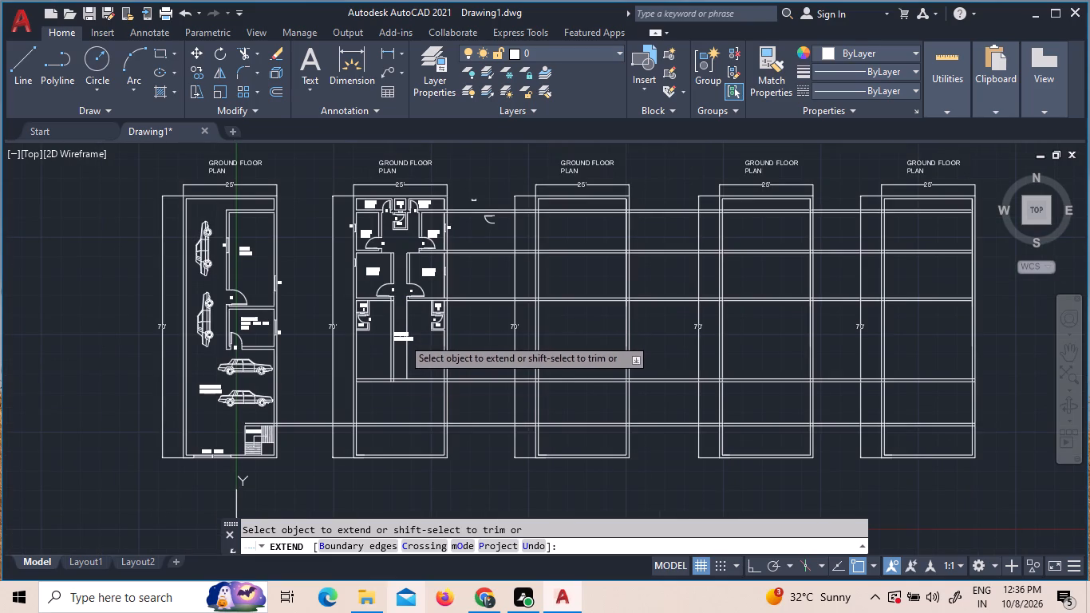
{"action": "left_click", "coordinate": [408, 365]}
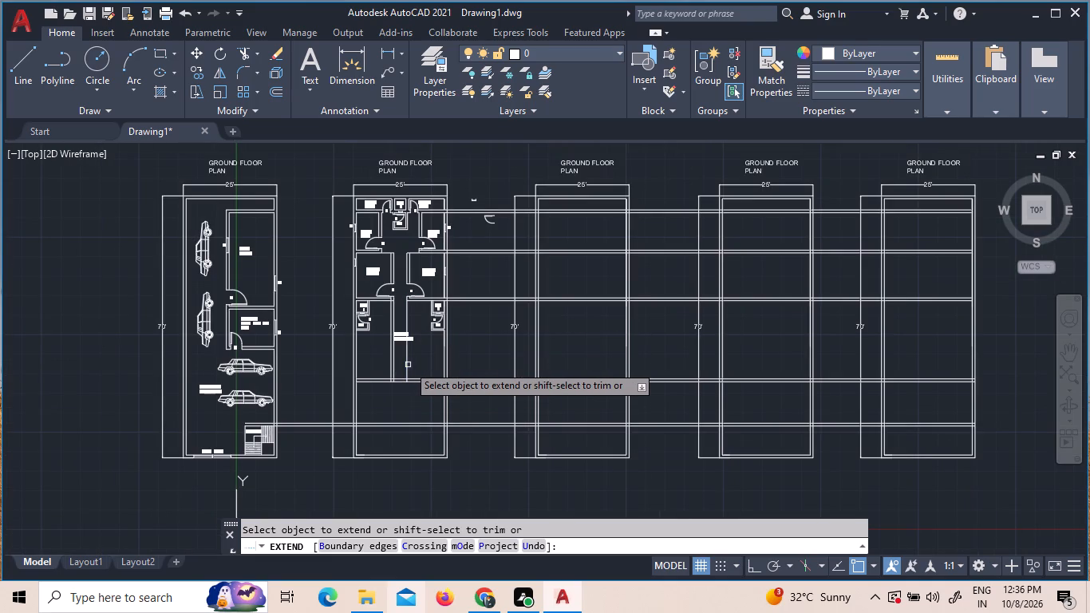
Extend the bedroom-side line of the right passage wall down through the living hall to the lower cross wall.
{"action": "scroll", "coordinate": [411, 292], "scroll_direction": "up", "scroll_amount": 1}
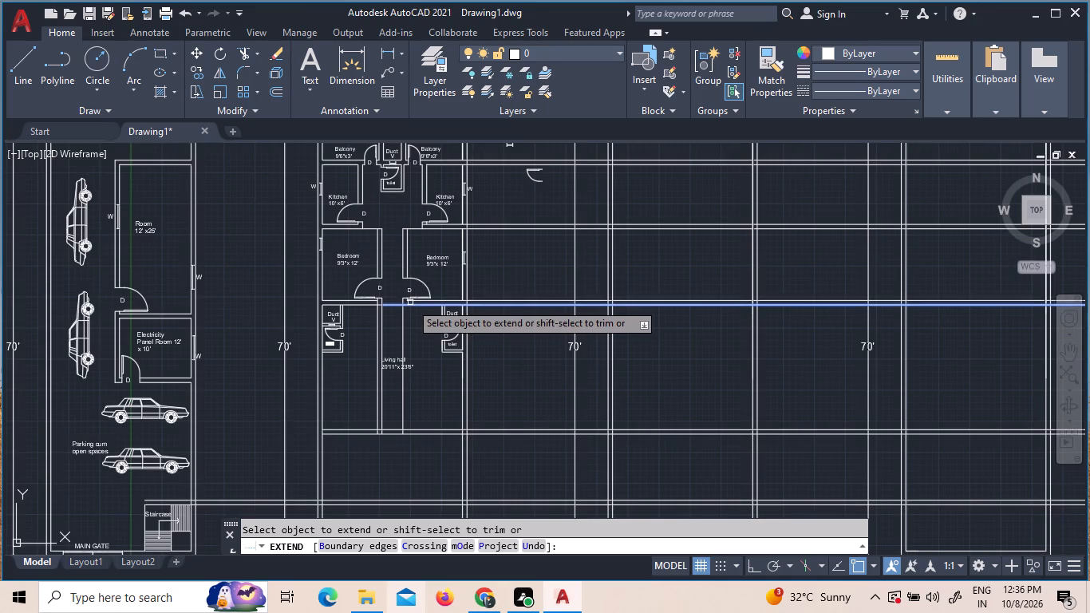
{"action": "scroll", "coordinate": [408, 301], "scroll_direction": "up", "scroll_amount": 4}
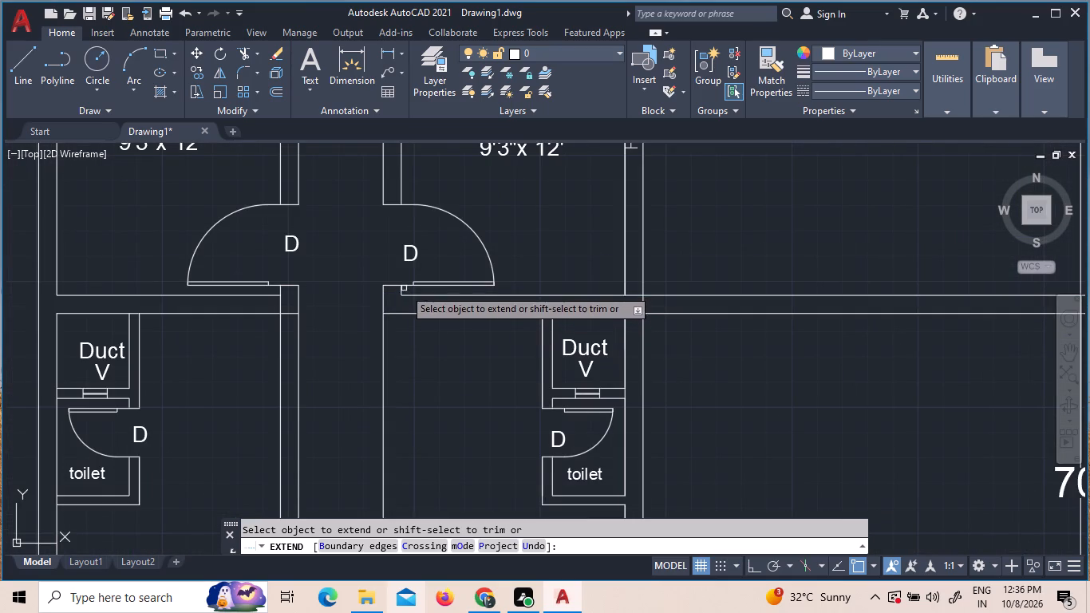
{"action": "left_click", "coordinate": [401, 291]}
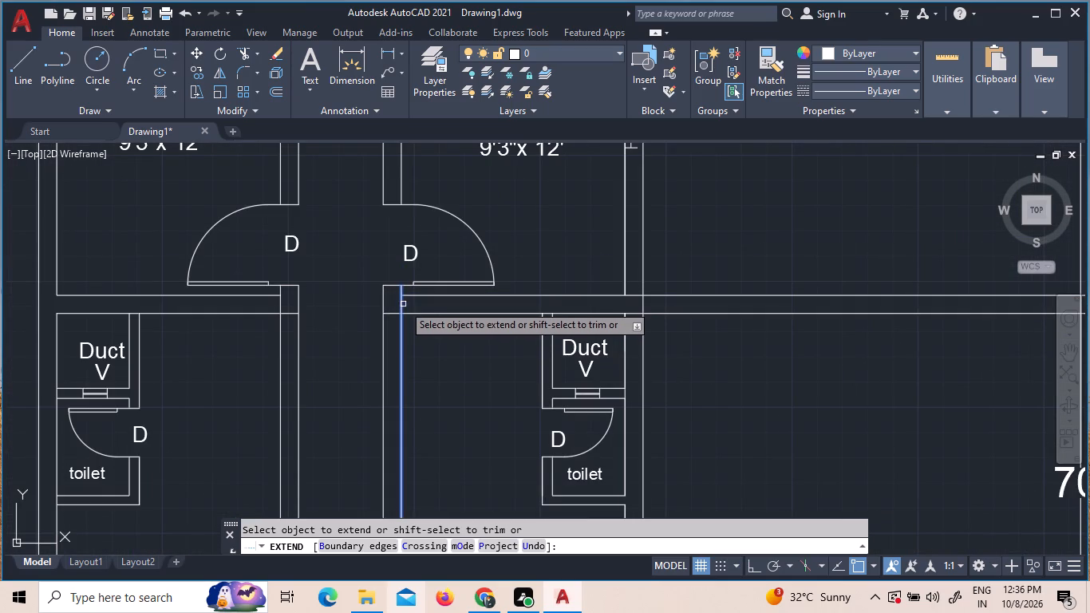
{"action": "left_click", "coordinate": [401, 305]}
{"action": "scroll", "coordinate": [403, 305], "scroll_direction": "down", "scroll_amount": 2}
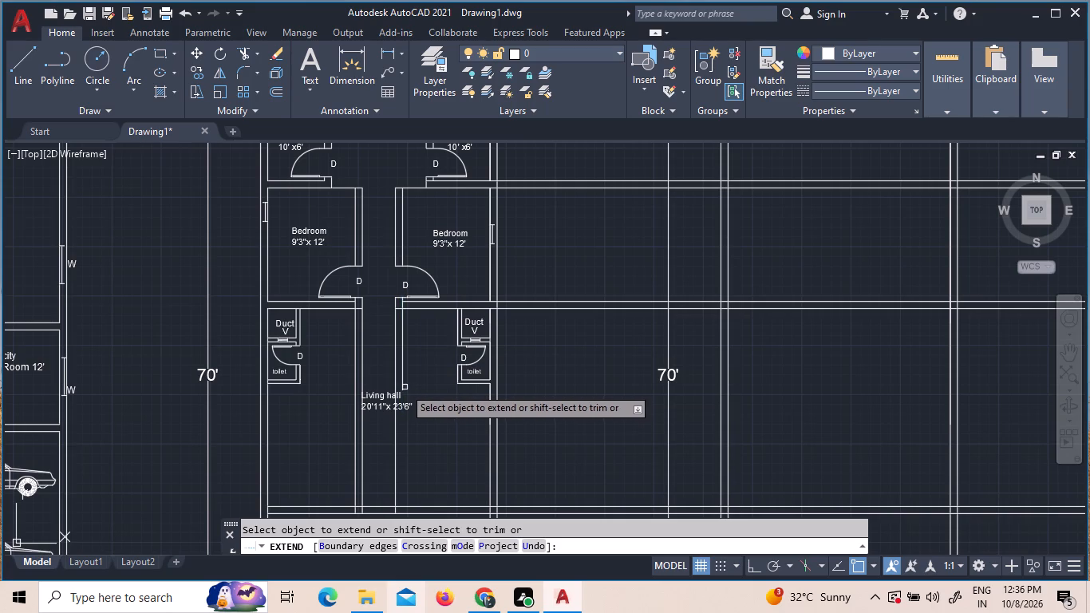
{"action": "left_click", "coordinate": [402, 389]}
{"action": "scroll", "coordinate": [403, 413], "scroll_direction": "down", "scroll_amount": 2}
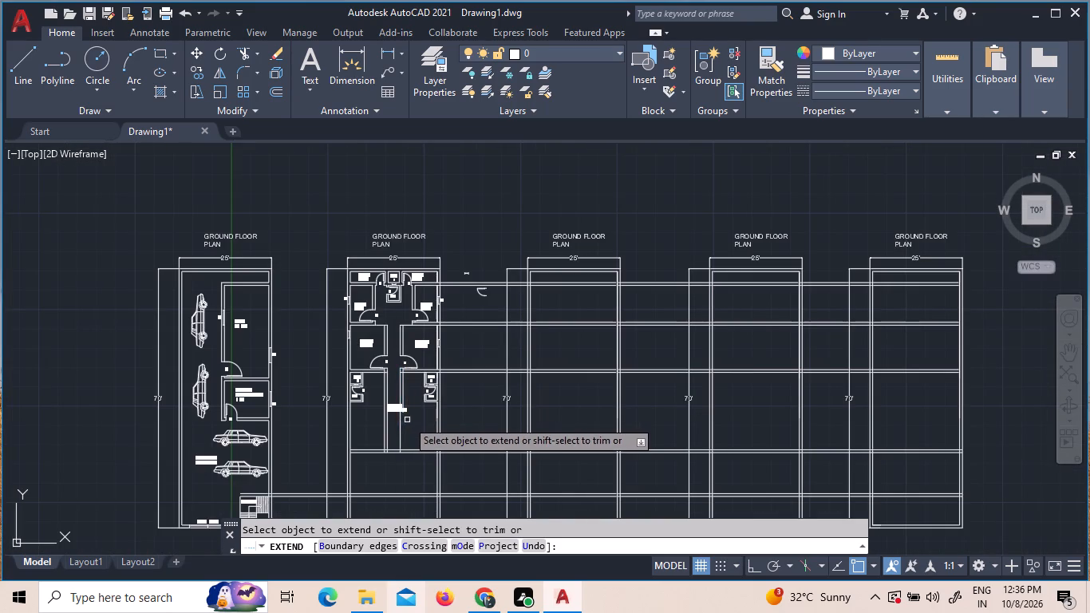
{"action": "scroll", "coordinate": [409, 415], "scroll_direction": "down", "scroll_amount": 1}
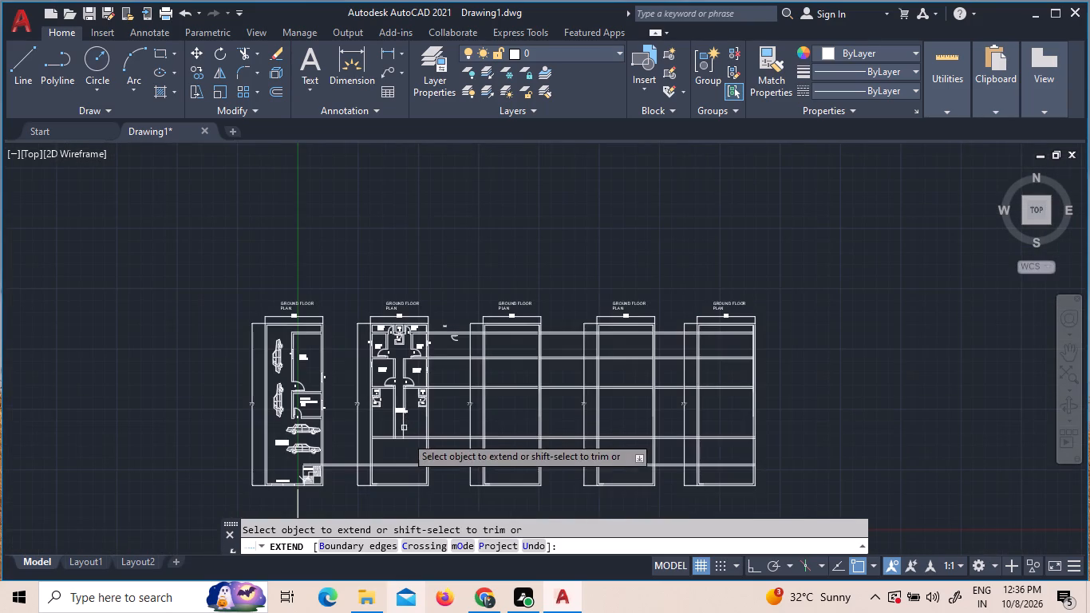
{"action": "scroll", "coordinate": [409, 437], "scroll_direction": "up", "scroll_amount": 2}
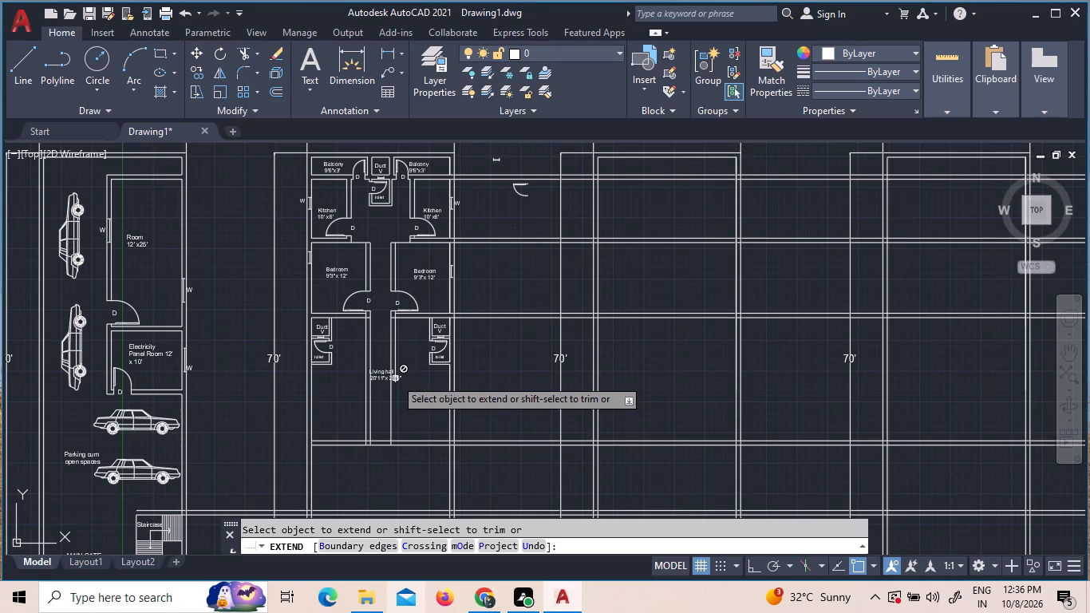
{"action": "left_click", "coordinate": [397, 352]}
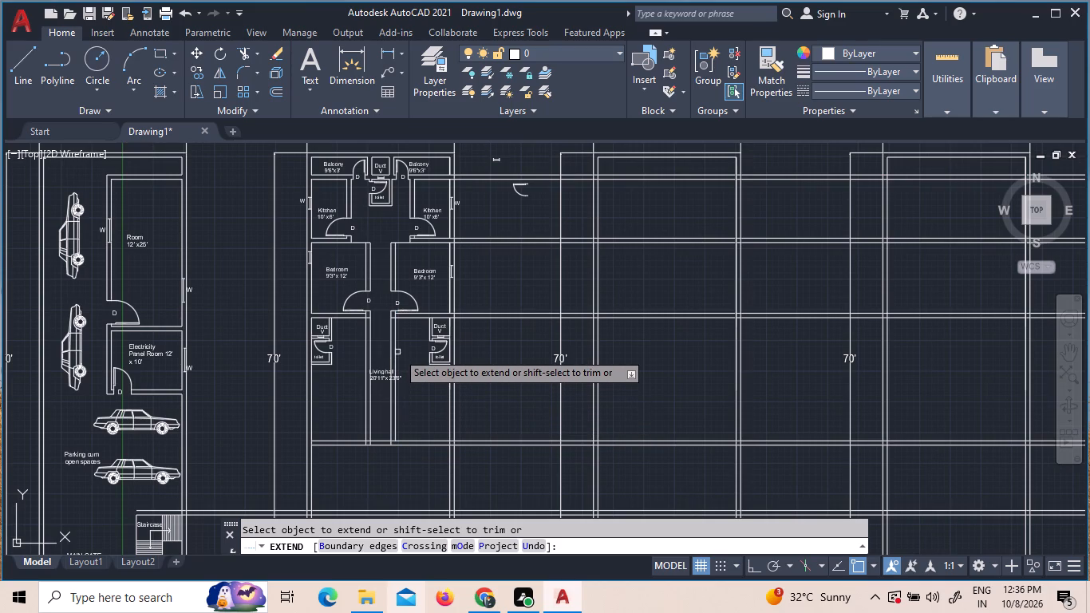
{"action": "left_click", "coordinate": [395, 420]}
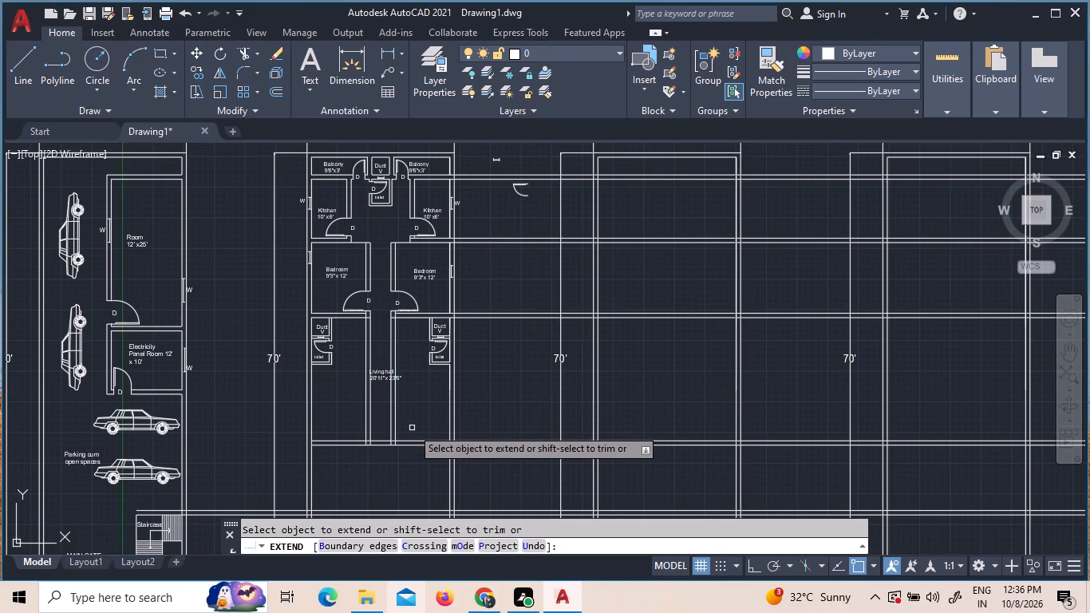
Extend the four passage wall lines below the living hall to the cross wall level with the top of the staircase.
{"action": "scroll", "coordinate": [404, 461], "scroll_direction": "up", "scroll_amount": 2}
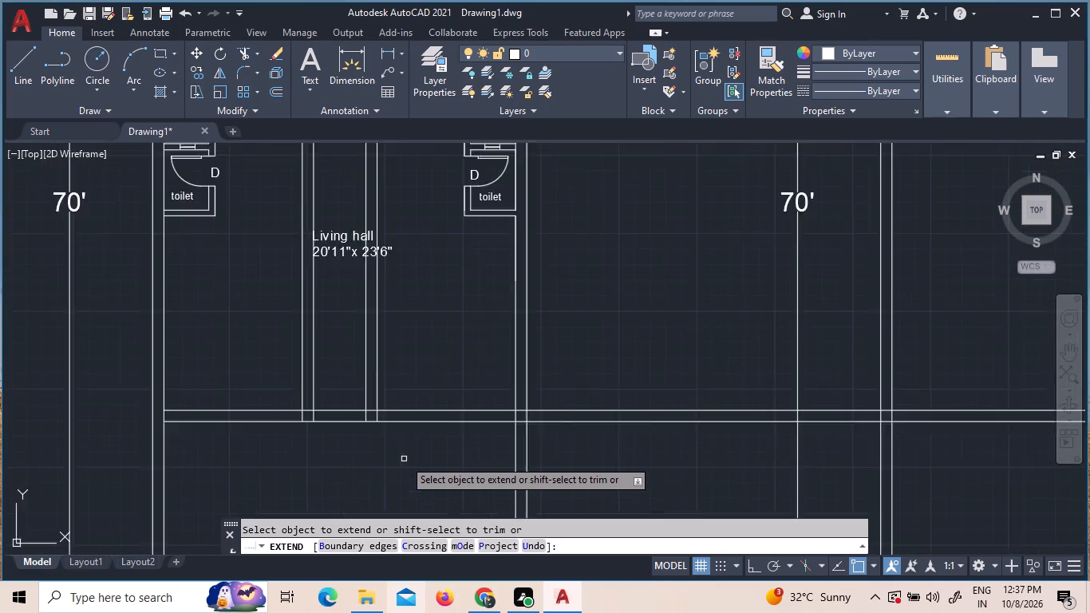
{"action": "scroll", "coordinate": [405, 458], "scroll_direction": "up", "scroll_amount": 1}
{"action": "scroll", "coordinate": [405, 449], "scroll_direction": "down", "scroll_amount": 2}
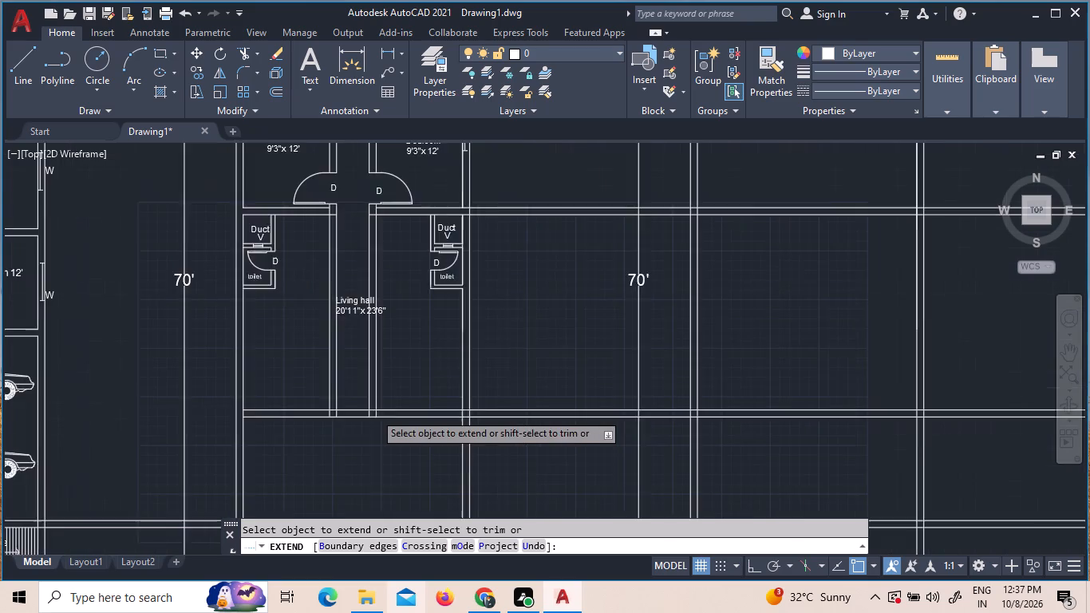
{"action": "scroll", "coordinate": [374, 413], "scroll_direction": "down", "scroll_amount": 1}
{"action": "left_click", "coordinate": [376, 406]}
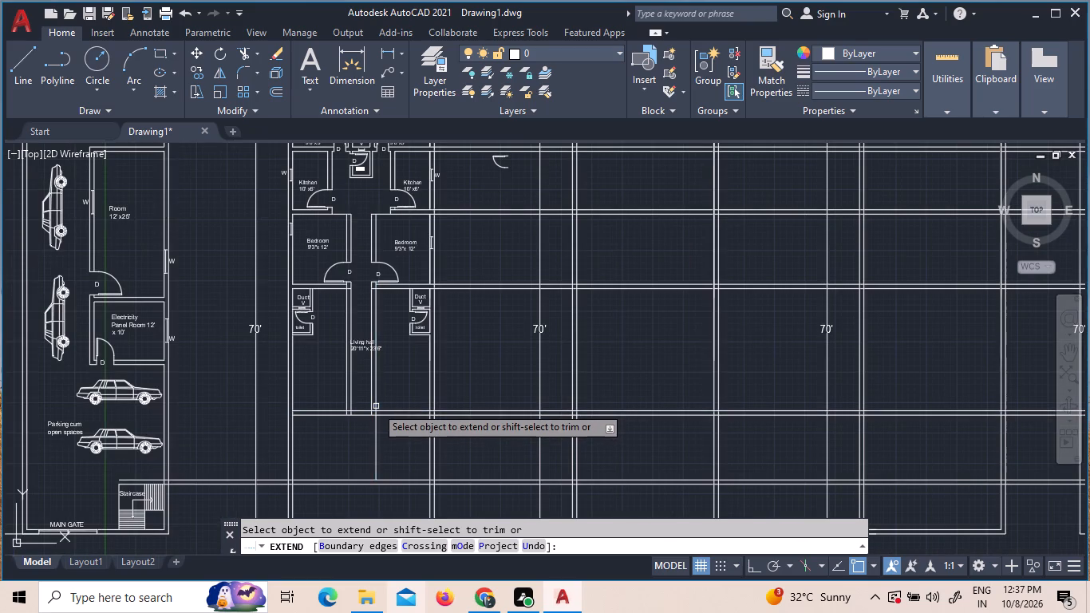
{"action": "left_click", "coordinate": [371, 402]}
{"action": "left_click", "coordinate": [346, 397]}
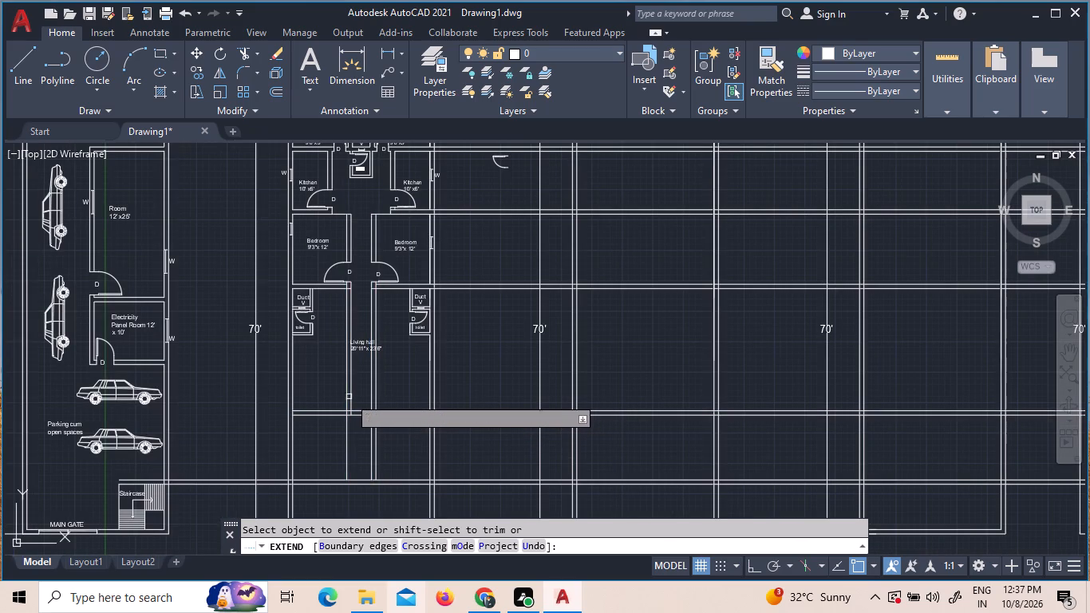
{"action": "left_click", "coordinate": [352, 399]}
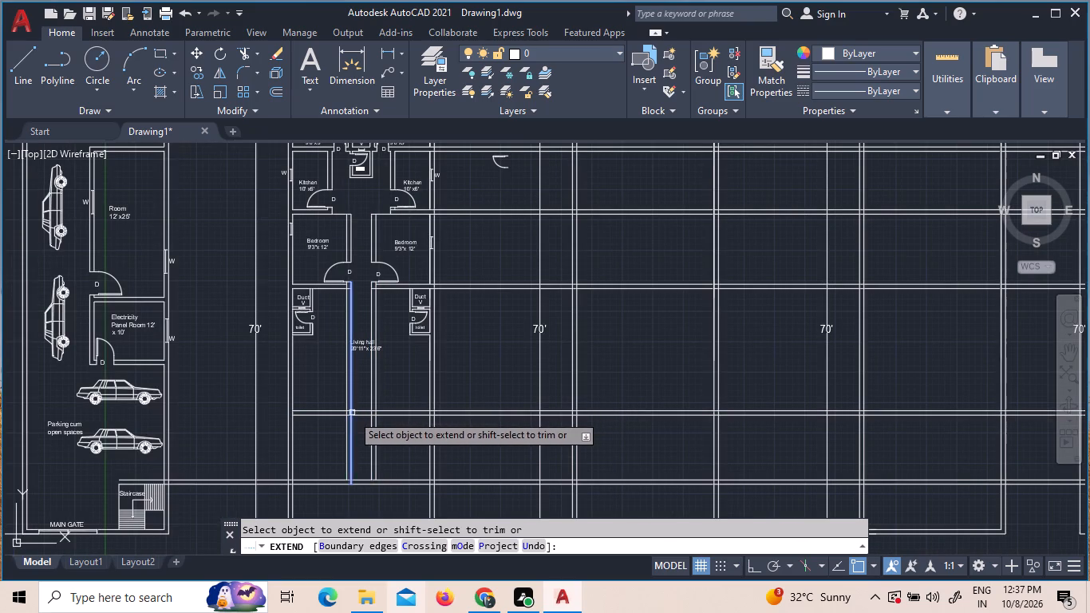
{"action": "left_click", "coordinate": [353, 453]}
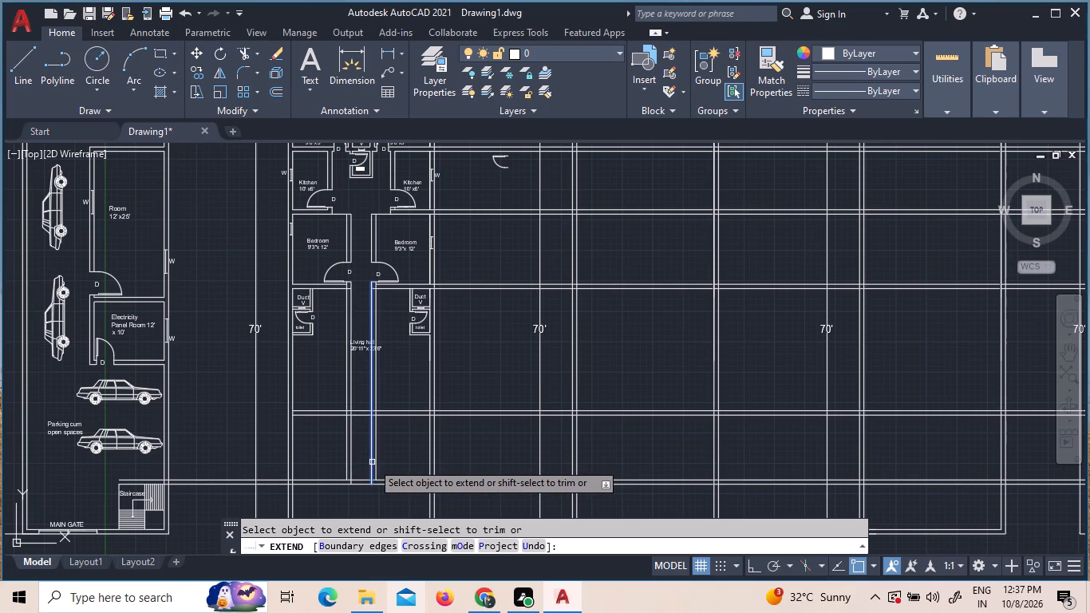
Extend the passage-side line of the right passage wall down to the cross wall level with the top of the staircase.
{"action": "left_click", "coordinate": [372, 462]}
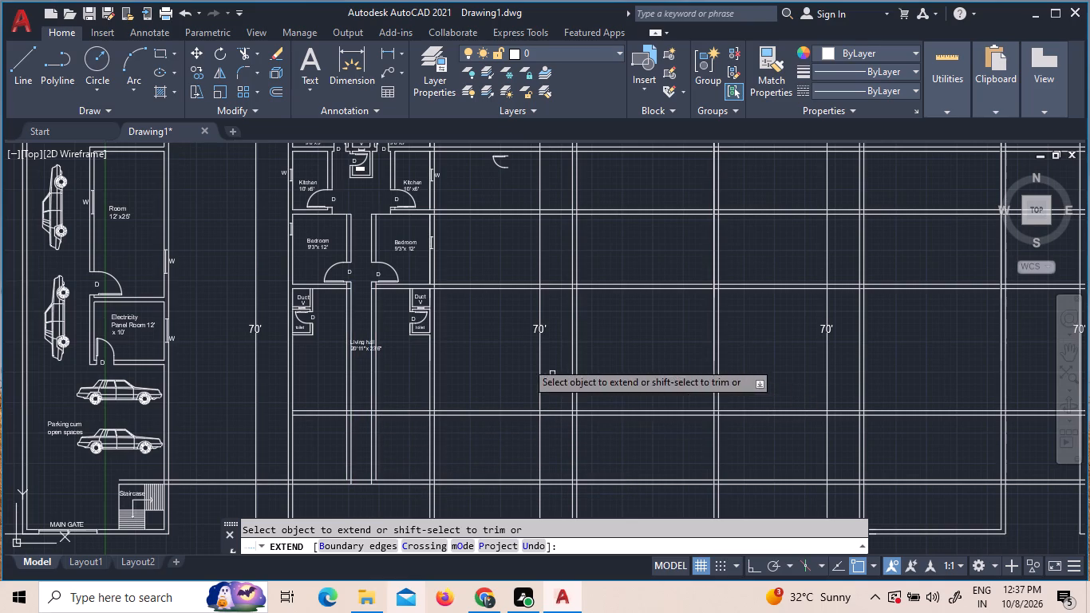
{"action": "scroll", "coordinate": [465, 318], "scroll_direction": "down", "scroll_amount": 2}
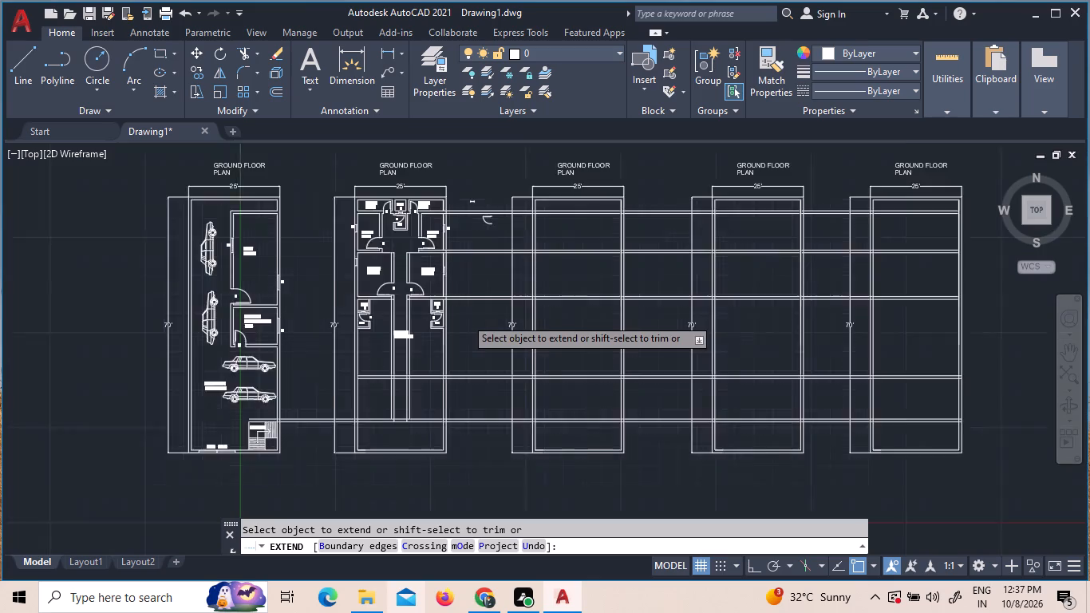
{"action": "scroll", "coordinate": [448, 383], "scroll_direction": "up", "scroll_amount": 1}
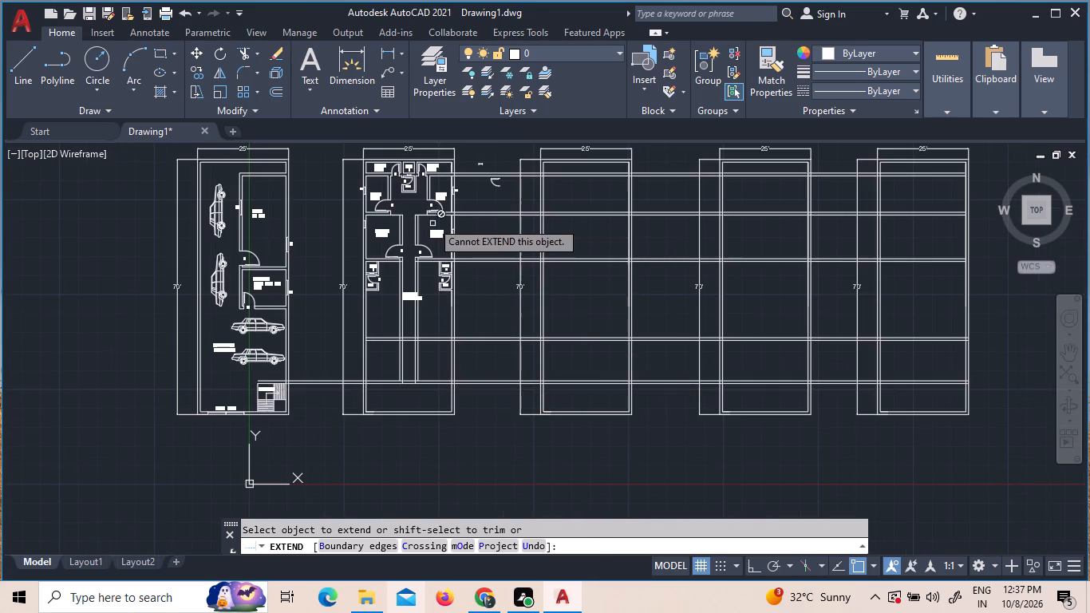
{"action": "key", "text": "Escape"}
Trim the bedroom-side line of the left passage wall where it passes through the cross wall above the living hall.
{"action": "scroll", "coordinate": [386, 216], "scroll_direction": "up", "scroll_amount": 4}
{"action": "scroll", "coordinate": [401, 222], "scroll_direction": "down", "scroll_amount": 1}
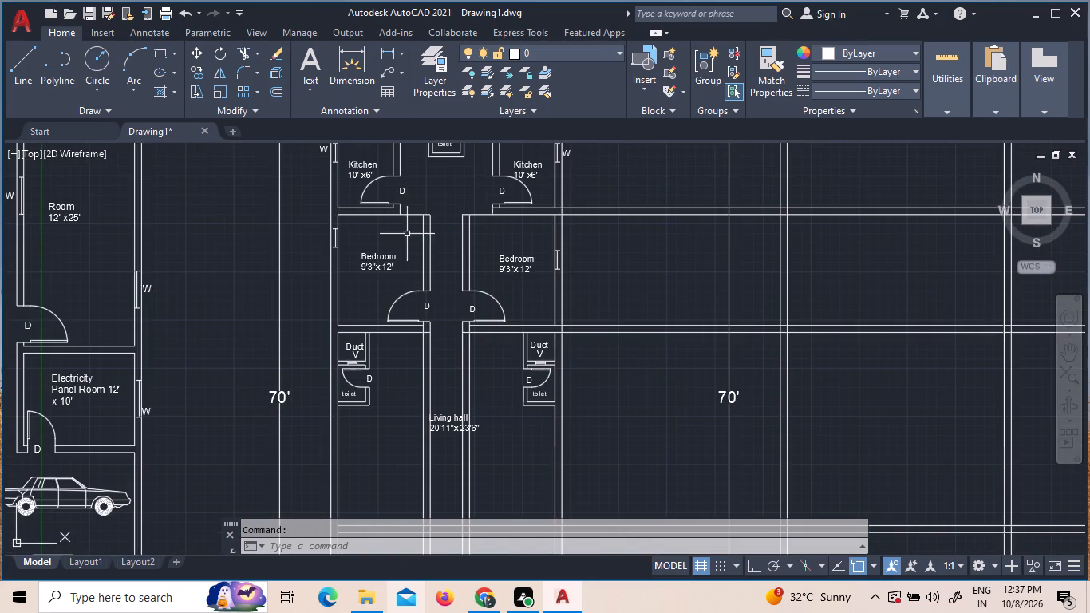
{"action": "scroll", "coordinate": [464, 357], "scroll_direction": "up", "scroll_amount": 3}
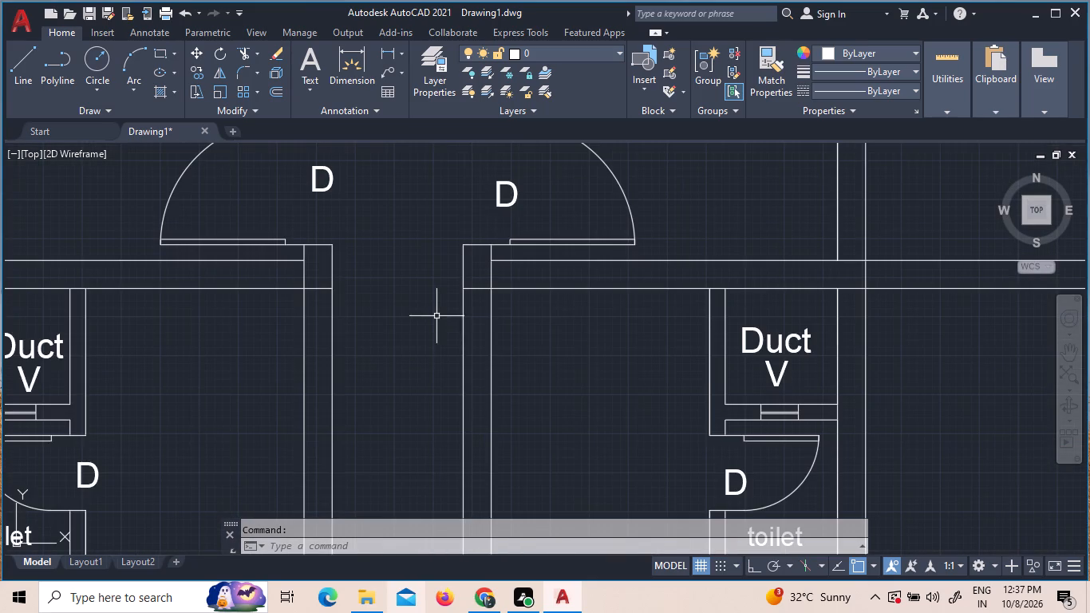
{"action": "type", "text": "tr"}
{"action": "key", "text": "Return"}
{"action": "key", "text": "Return"}
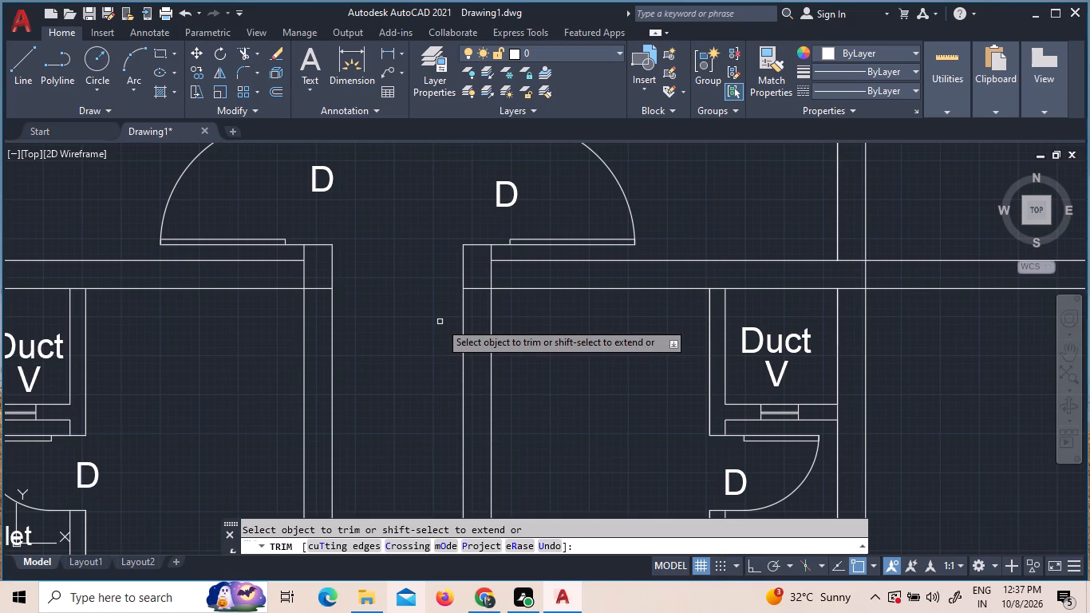
{"action": "left_click", "coordinate": [304, 275]}
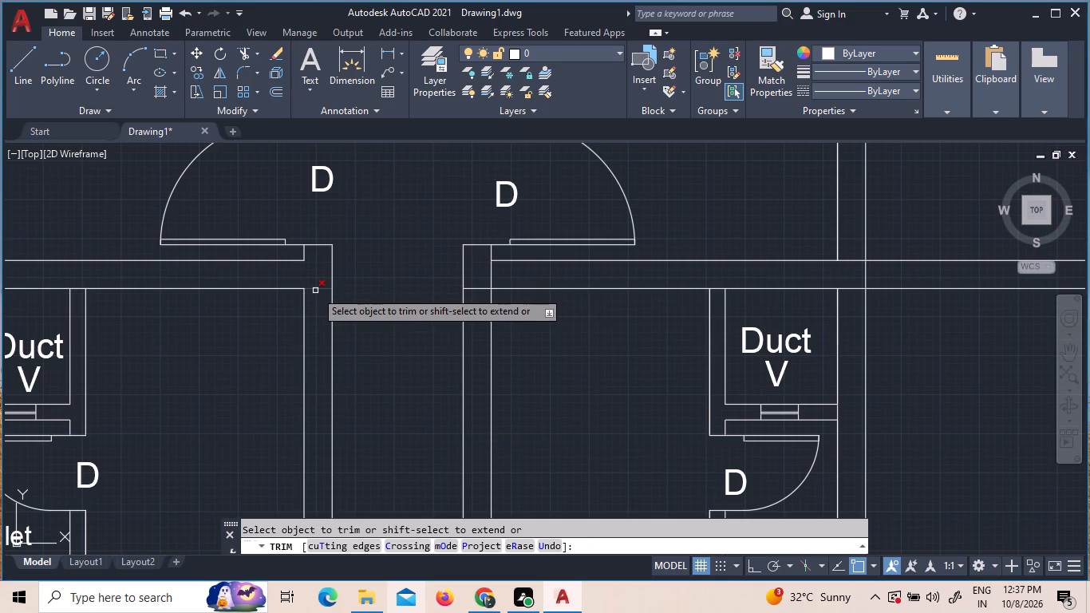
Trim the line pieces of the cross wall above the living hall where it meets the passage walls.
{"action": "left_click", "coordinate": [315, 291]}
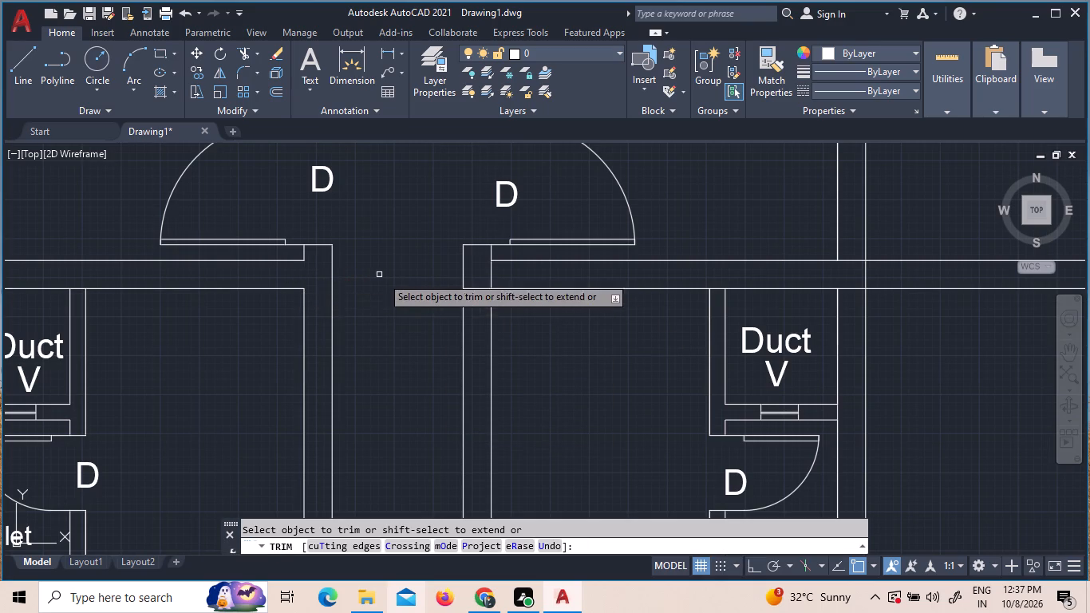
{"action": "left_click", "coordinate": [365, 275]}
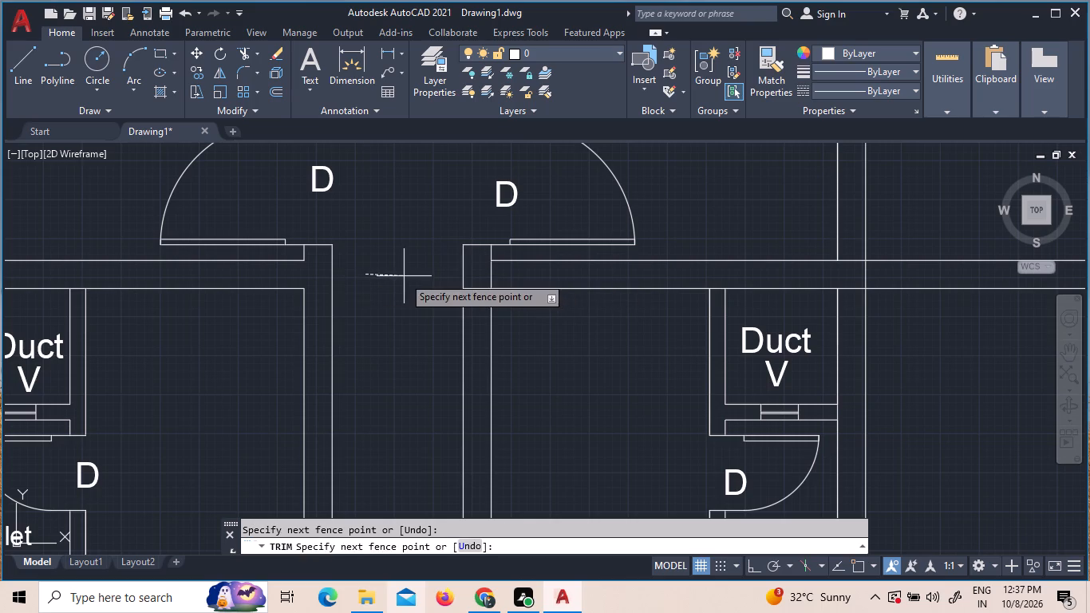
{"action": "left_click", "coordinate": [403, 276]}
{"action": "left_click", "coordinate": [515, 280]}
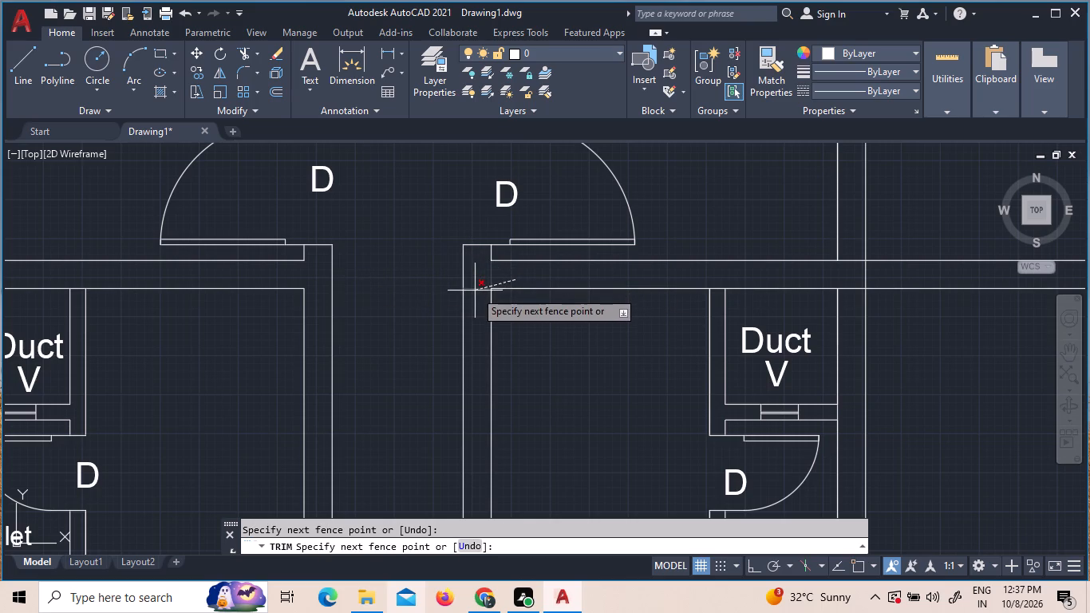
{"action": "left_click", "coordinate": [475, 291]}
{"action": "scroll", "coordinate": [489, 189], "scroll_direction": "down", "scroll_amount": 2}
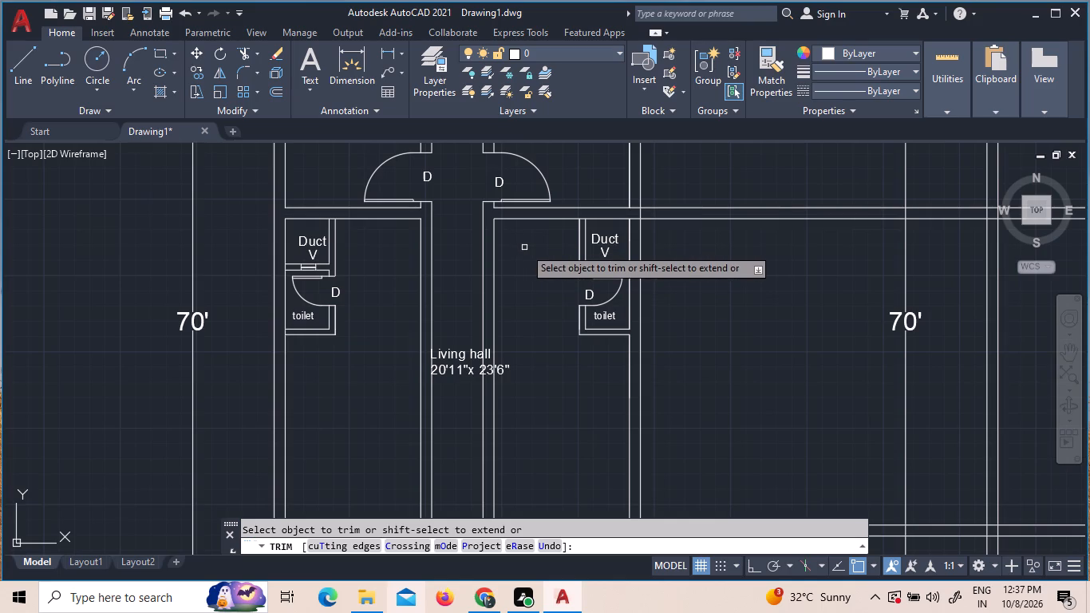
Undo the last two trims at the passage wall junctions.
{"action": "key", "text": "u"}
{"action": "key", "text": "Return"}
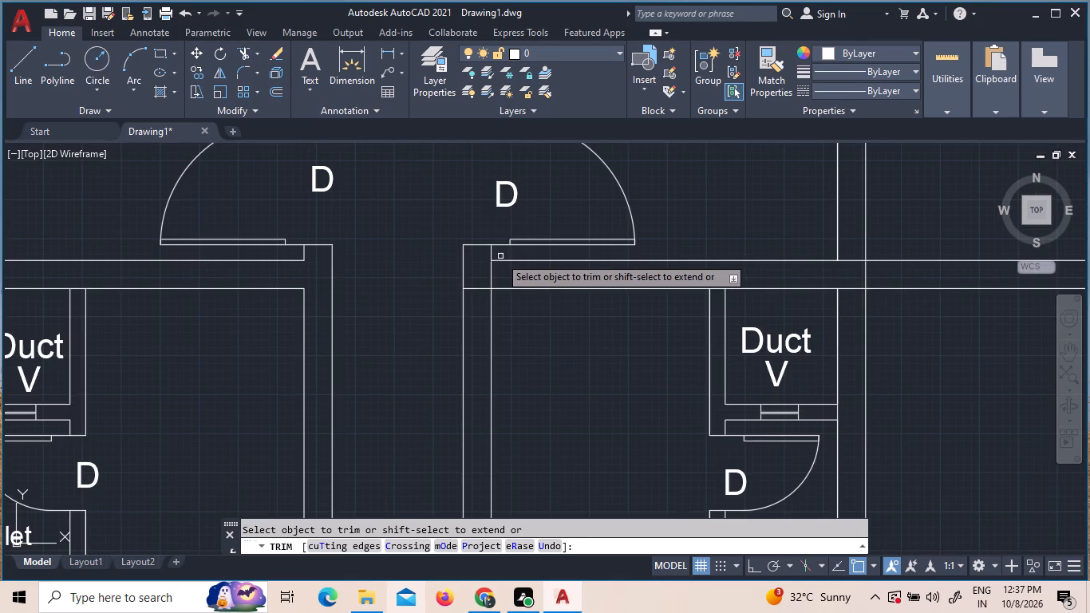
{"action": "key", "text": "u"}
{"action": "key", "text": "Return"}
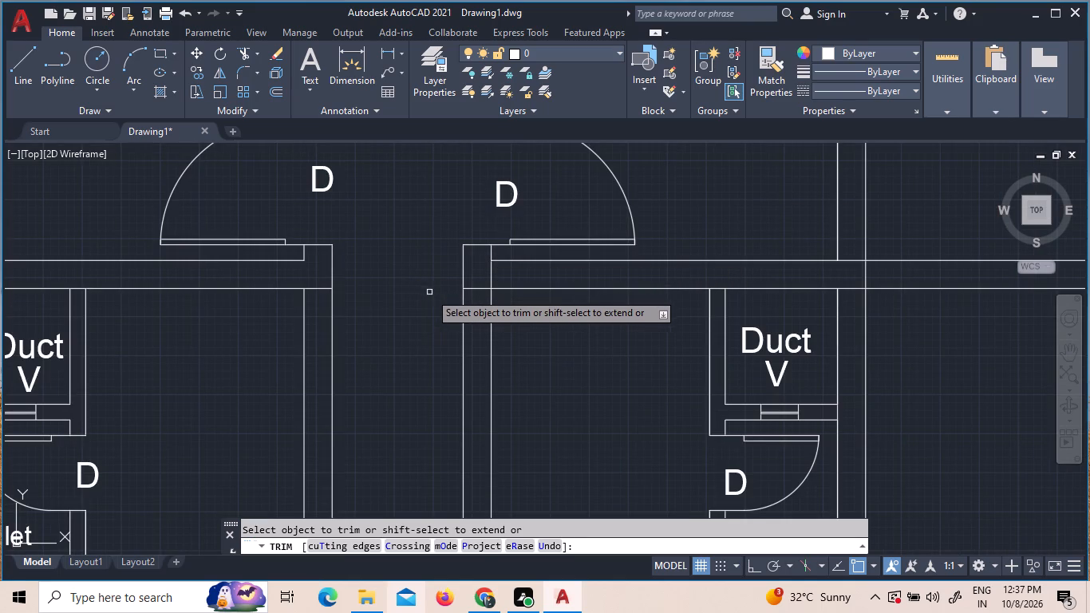
Trim the bedroom-side line of the right passage wall where it passes through the cross wall above the living hall.
{"action": "left_click", "coordinate": [492, 271]}
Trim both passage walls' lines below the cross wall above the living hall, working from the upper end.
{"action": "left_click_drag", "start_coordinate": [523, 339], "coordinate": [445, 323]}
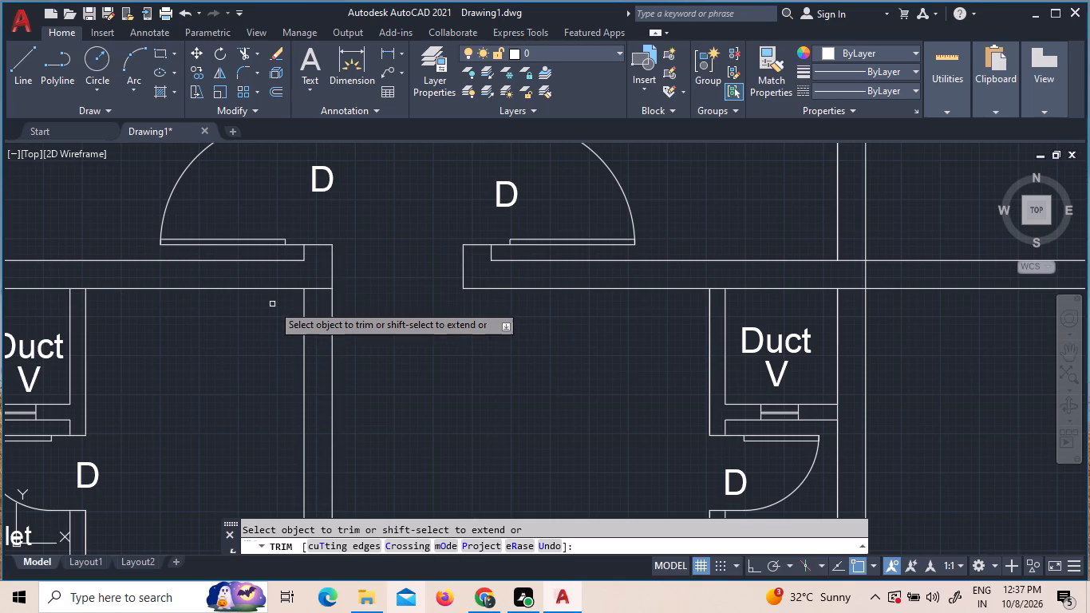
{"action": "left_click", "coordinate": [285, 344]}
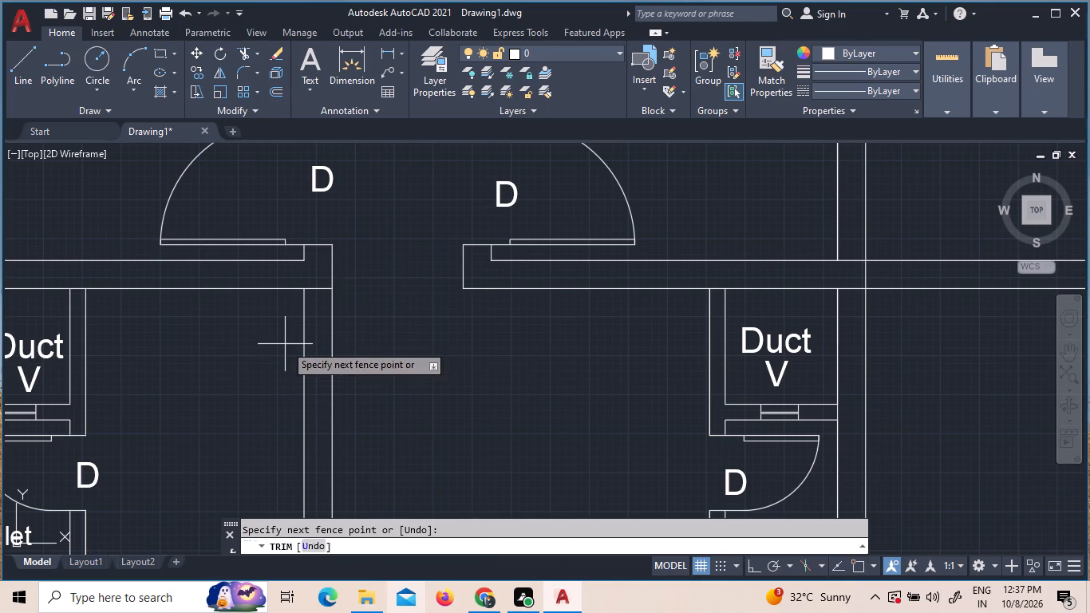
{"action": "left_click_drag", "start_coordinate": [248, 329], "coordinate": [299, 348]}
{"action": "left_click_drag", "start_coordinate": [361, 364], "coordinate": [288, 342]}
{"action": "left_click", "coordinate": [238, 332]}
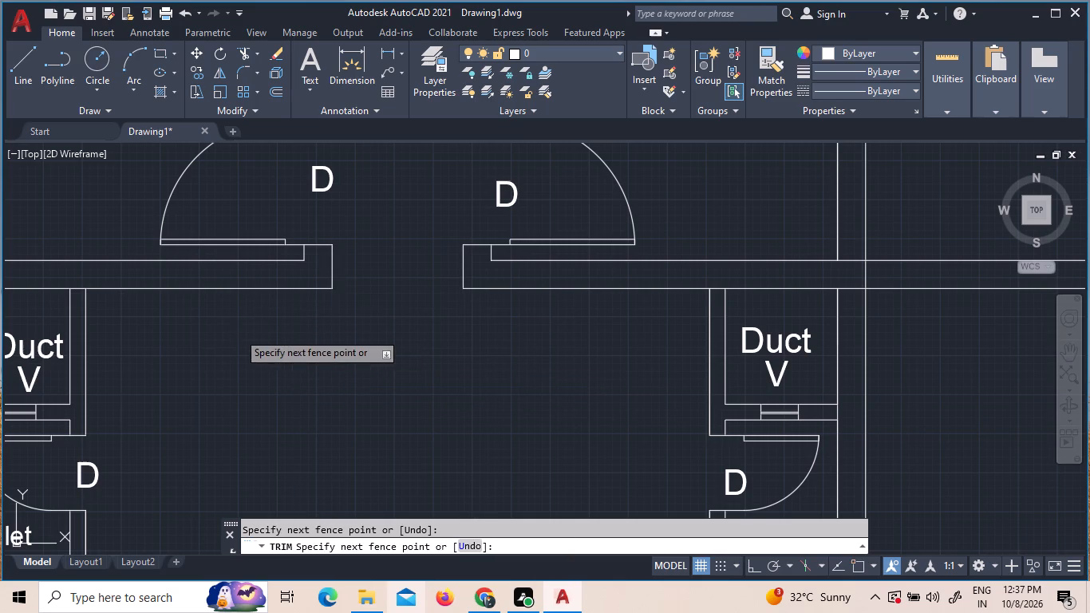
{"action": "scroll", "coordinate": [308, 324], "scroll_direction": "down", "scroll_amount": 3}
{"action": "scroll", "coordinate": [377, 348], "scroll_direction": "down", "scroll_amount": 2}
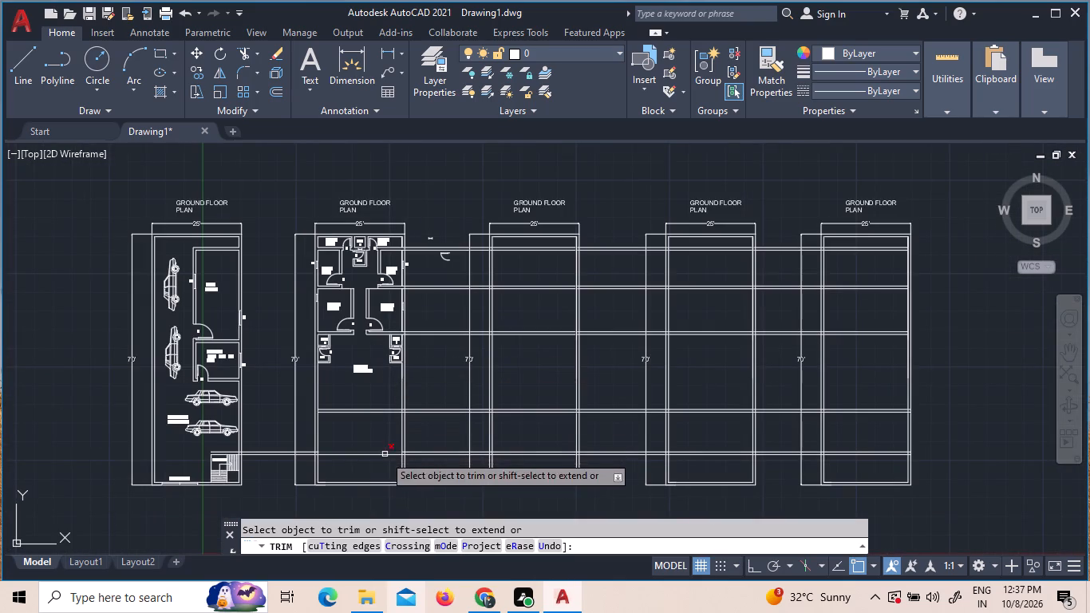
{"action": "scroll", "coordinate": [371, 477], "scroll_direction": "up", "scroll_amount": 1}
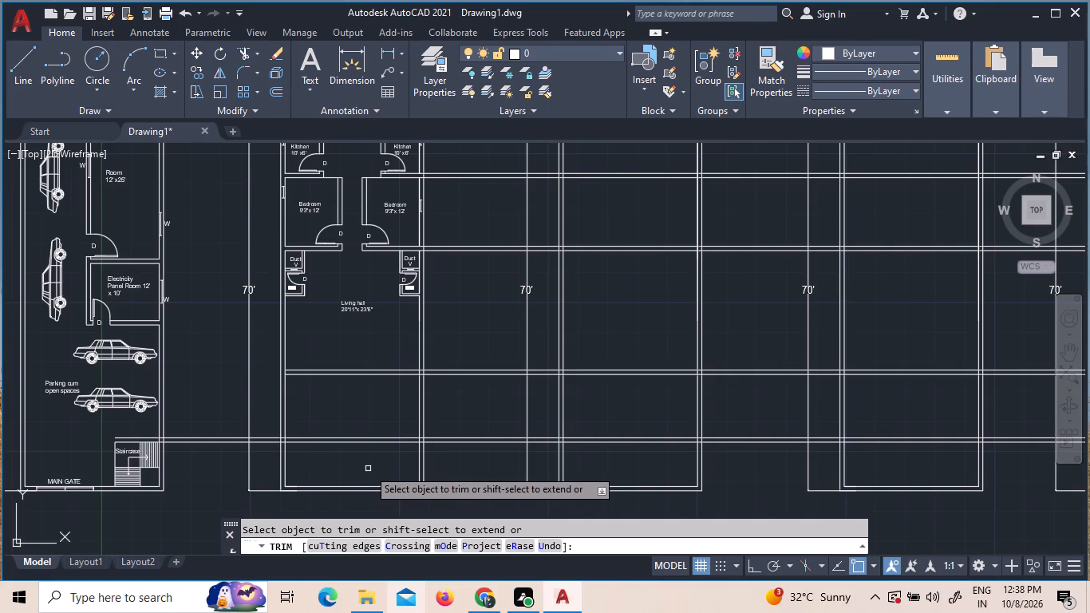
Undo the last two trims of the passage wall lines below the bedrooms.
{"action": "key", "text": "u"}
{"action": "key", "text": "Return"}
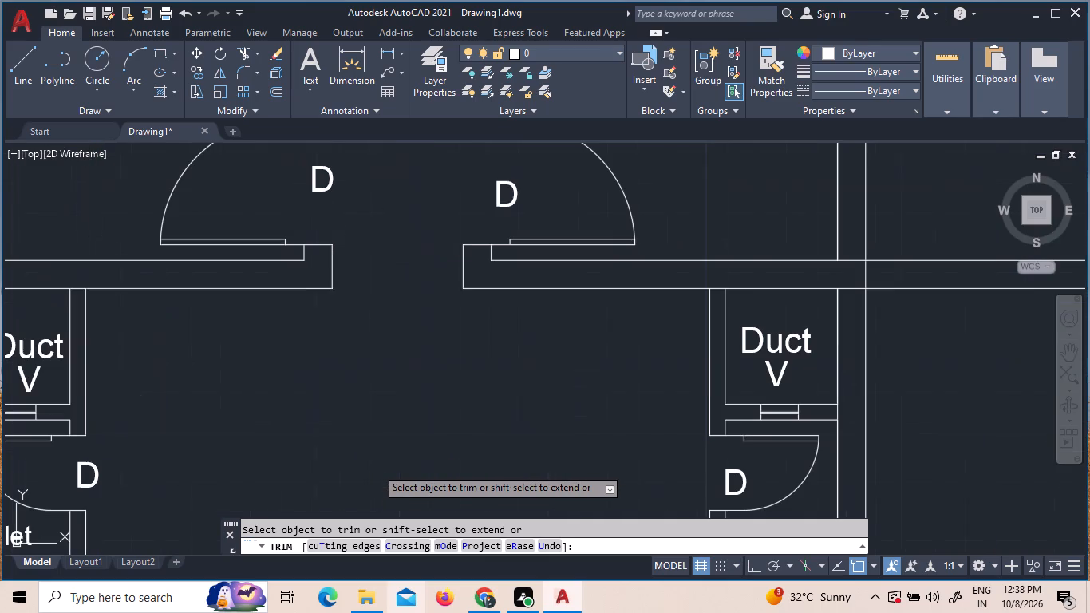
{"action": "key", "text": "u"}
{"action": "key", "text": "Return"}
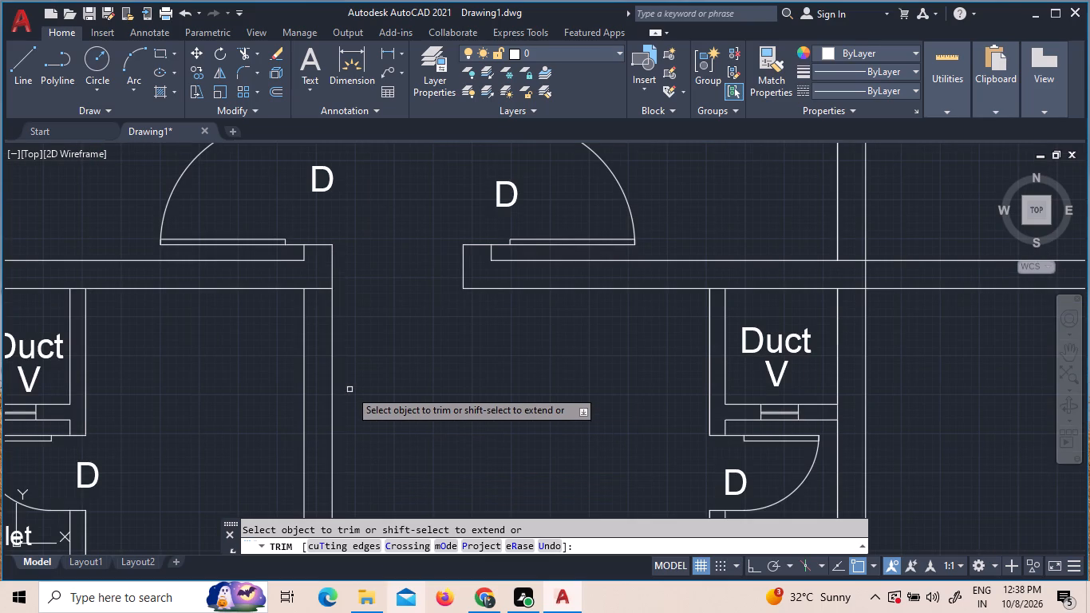
Trim both pairs of passage wall lines out of the living hall, just above its lower cross wall.
{"action": "scroll", "coordinate": [350, 390], "scroll_direction": "down", "scroll_amount": 4}
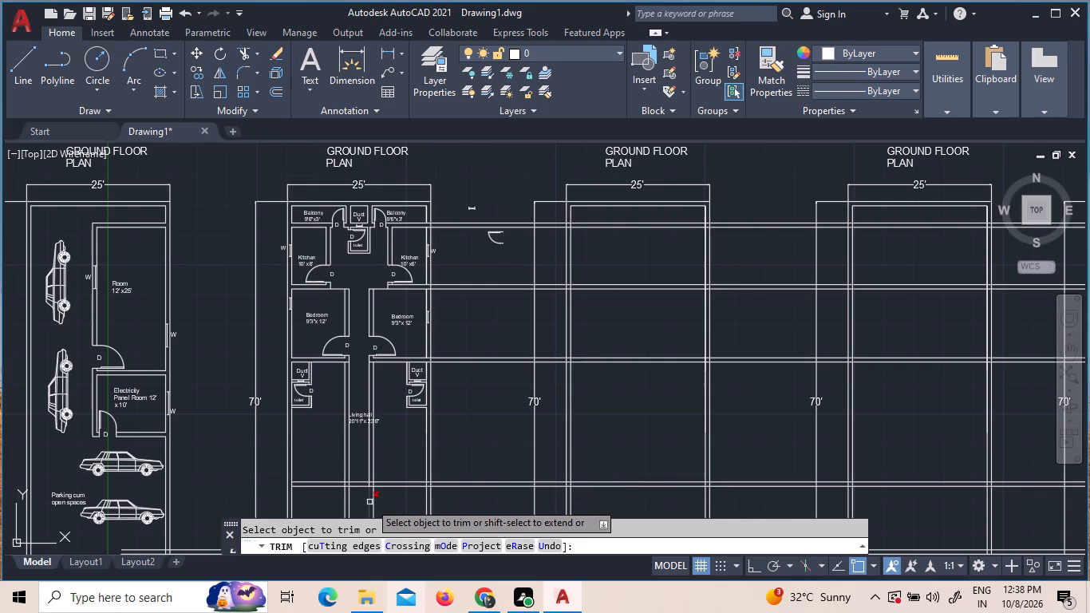
{"action": "scroll", "coordinate": [400, 451], "scroll_direction": "down", "scroll_amount": 2}
{"action": "scroll", "coordinate": [381, 476], "scroll_direction": "up", "scroll_amount": 3}
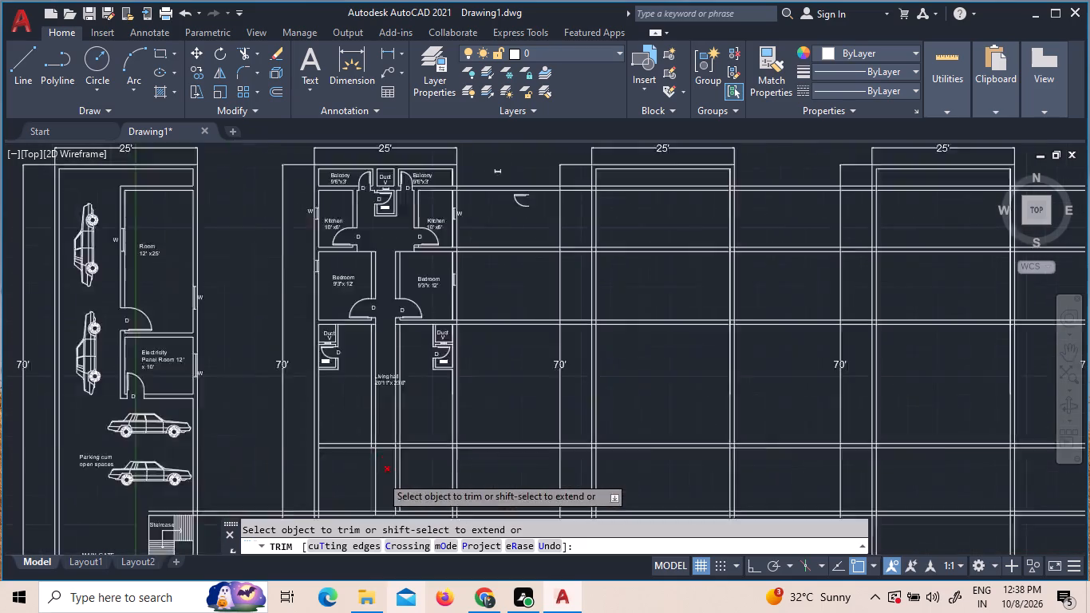
{"action": "scroll", "coordinate": [369, 422], "scroll_direction": "up", "scroll_amount": 3}
{"action": "left_click_drag", "start_coordinate": [395, 401], "coordinate": [367, 390]}
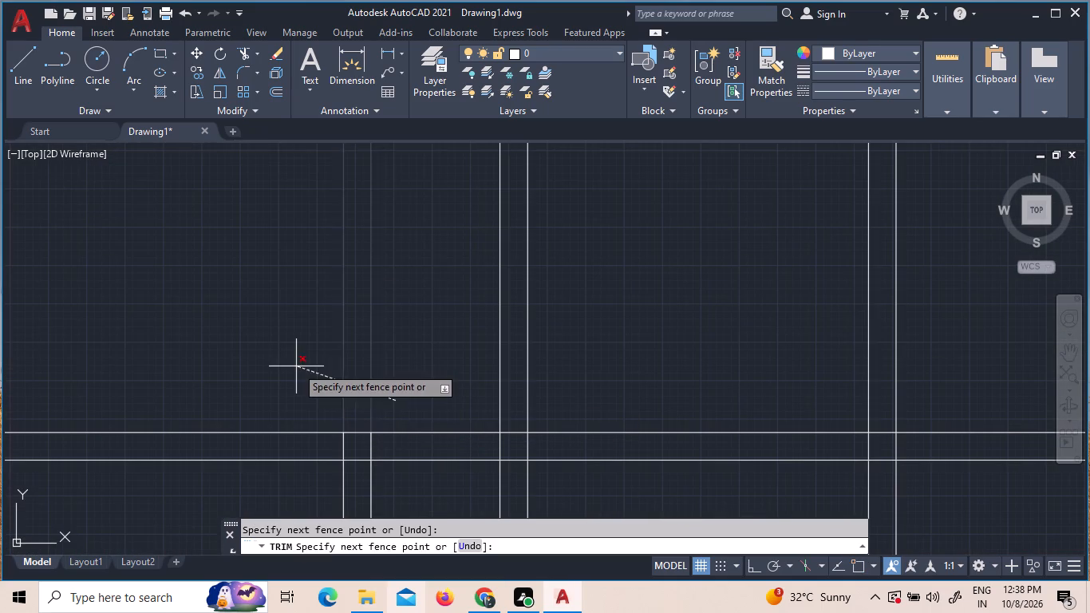
{"action": "left_click", "coordinate": [296, 366]}
{"action": "left_click_drag", "start_coordinate": [562, 397], "coordinate": [518, 386]}
{"action": "left_click", "coordinate": [405, 364]}
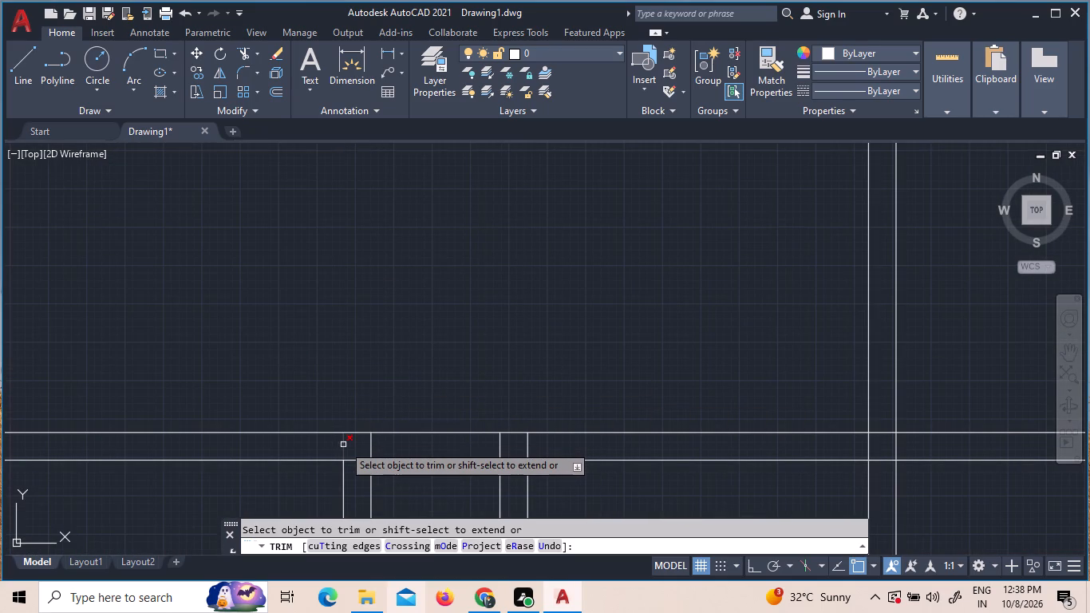
Clean up the living hall's lower cross wall by trimming its lower line and the outer passage wall lines at both junctions.
{"action": "left_click", "coordinate": [343, 445]}
{"action": "left_click", "coordinate": [361, 461]}
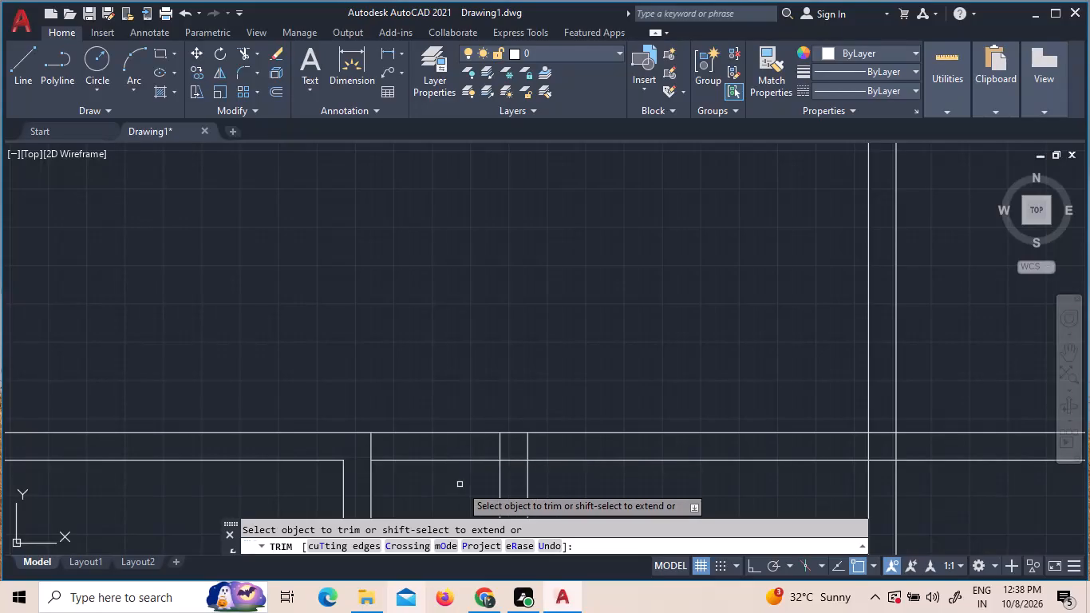
{"action": "left_click", "coordinate": [515, 461]}
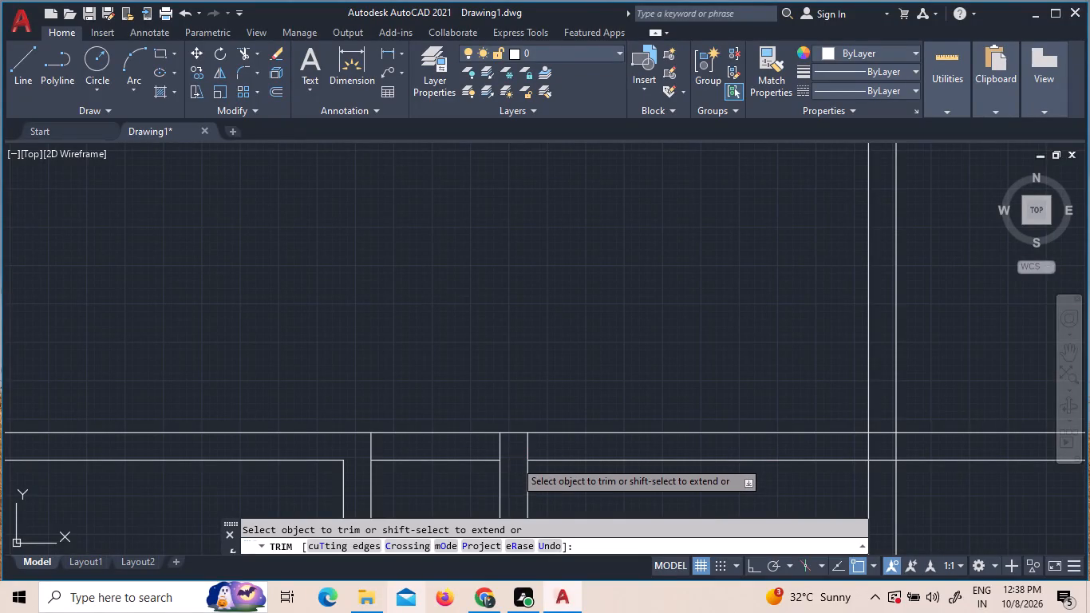
{"action": "left_click", "coordinate": [526, 444]}
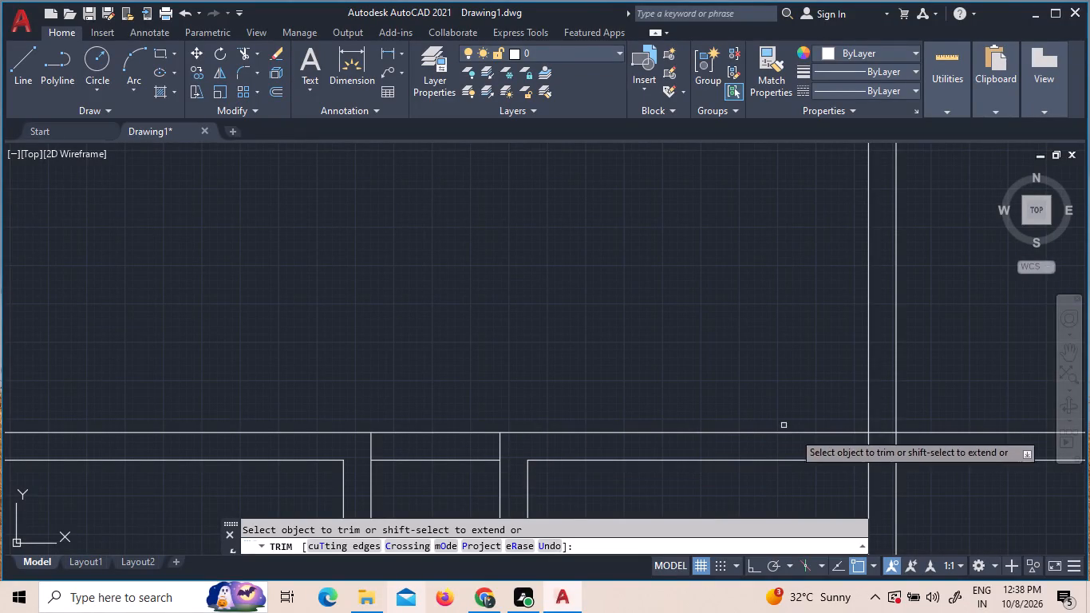
Trim the two cross wall lines above the living hall where they pass through the right outer wall beside the duct.
{"action": "scroll", "coordinate": [929, 427], "scroll_direction": "down", "scroll_amount": 3}
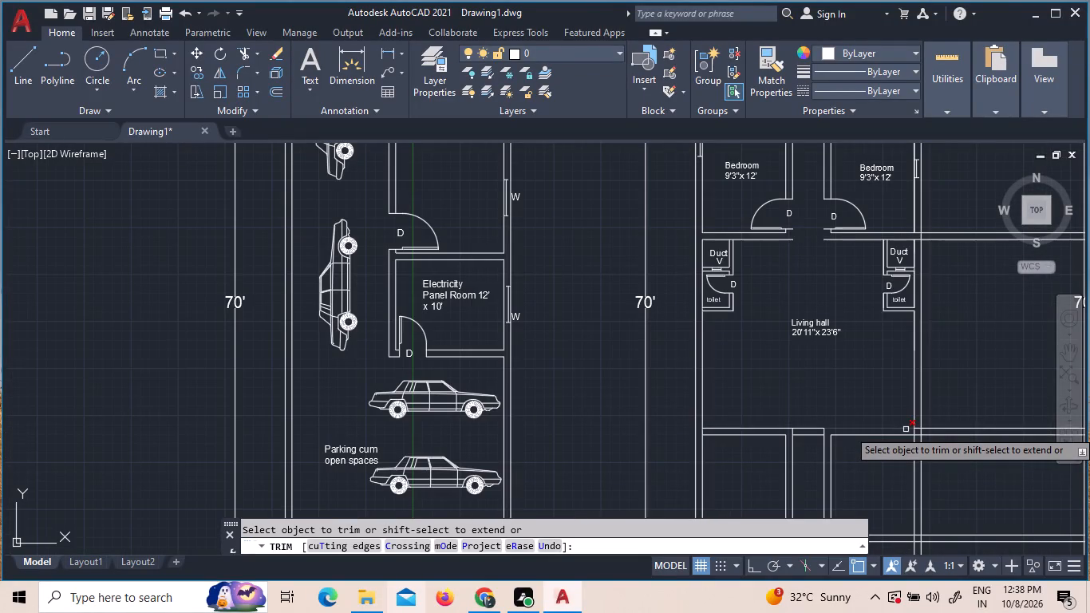
{"action": "scroll", "coordinate": [971, 231], "scroll_direction": "up", "scroll_amount": 2}
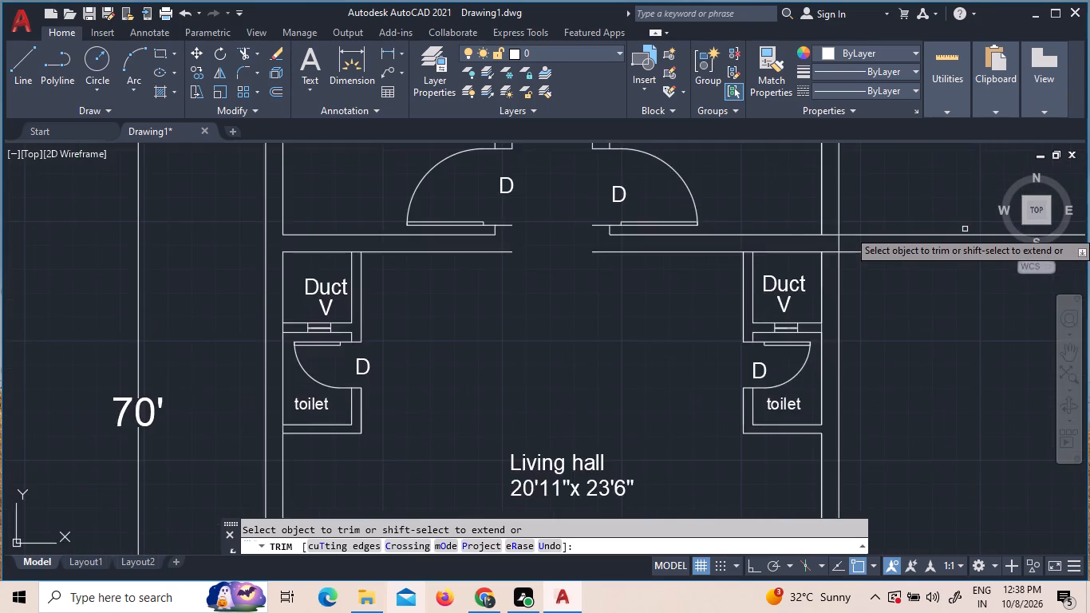
{"action": "scroll", "coordinate": [962, 231], "scroll_direction": "up", "scroll_amount": 2}
{"action": "left_click", "coordinate": [638, 231]}
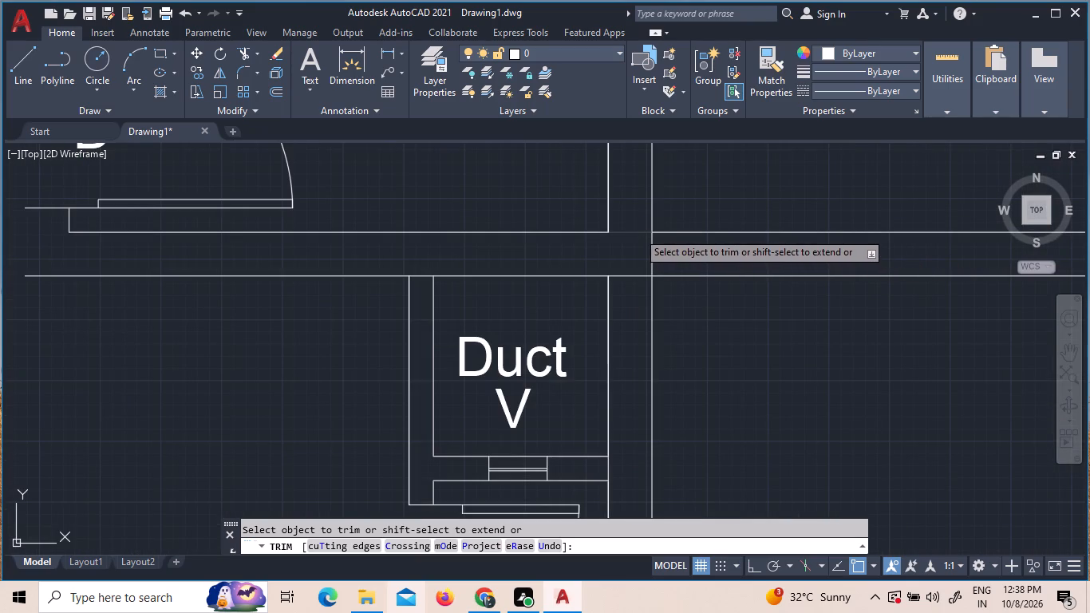
{"action": "left_click", "coordinate": [630, 278]}
Trim the two cross wall lines between the kitchen and bedroom where they pass through the right outer wall.
{"action": "scroll", "coordinate": [654, 362], "scroll_direction": "down", "scroll_amount": 1}
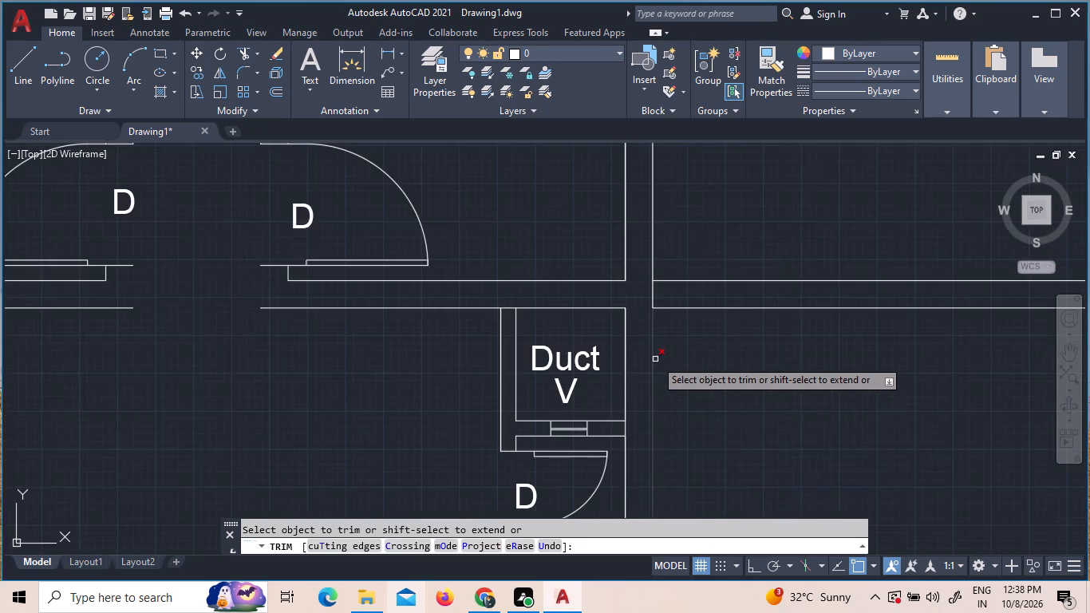
{"action": "scroll", "coordinate": [655, 359], "scroll_direction": "down", "scroll_amount": 2}
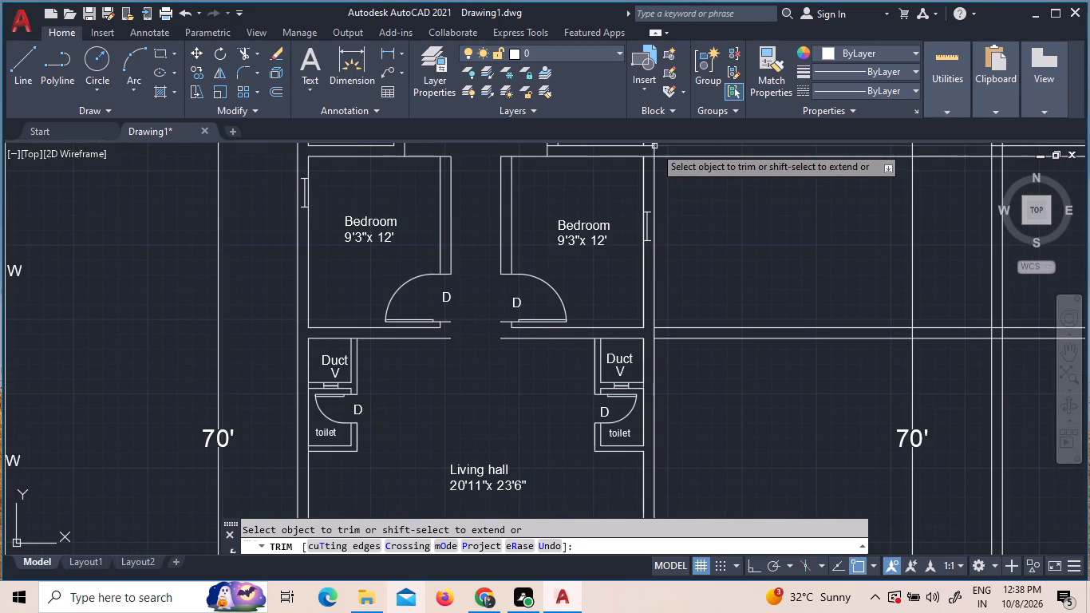
{"action": "scroll", "coordinate": [646, 194], "scroll_direction": "down", "scroll_amount": 1}
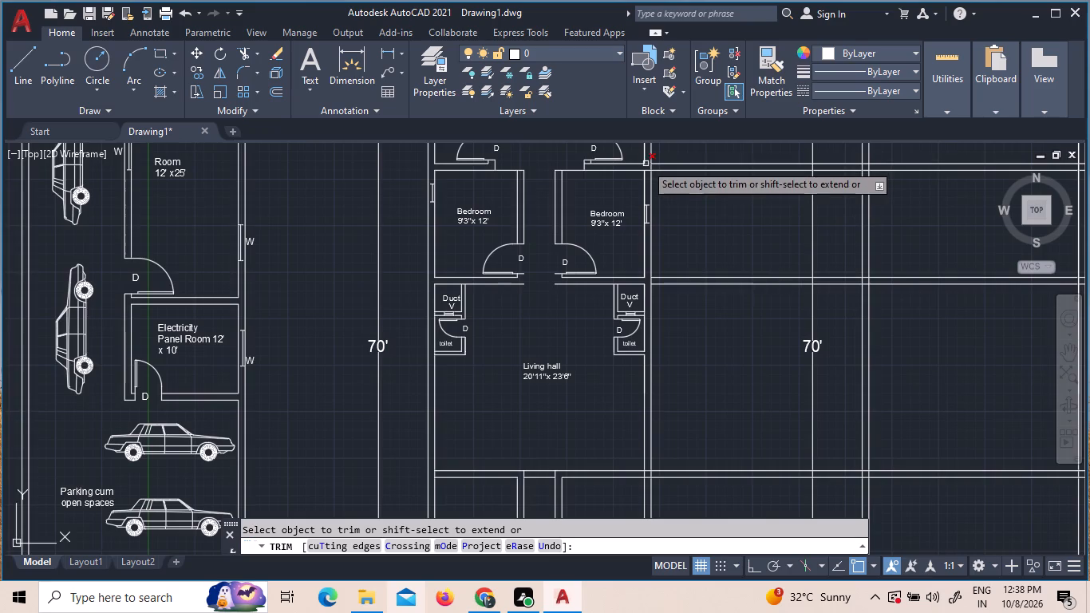
{"action": "scroll", "coordinate": [646, 163], "scroll_direction": "up", "scroll_amount": 4}
{"action": "left_click_drag", "start_coordinate": [648, 157], "coordinate": [652, 176]}
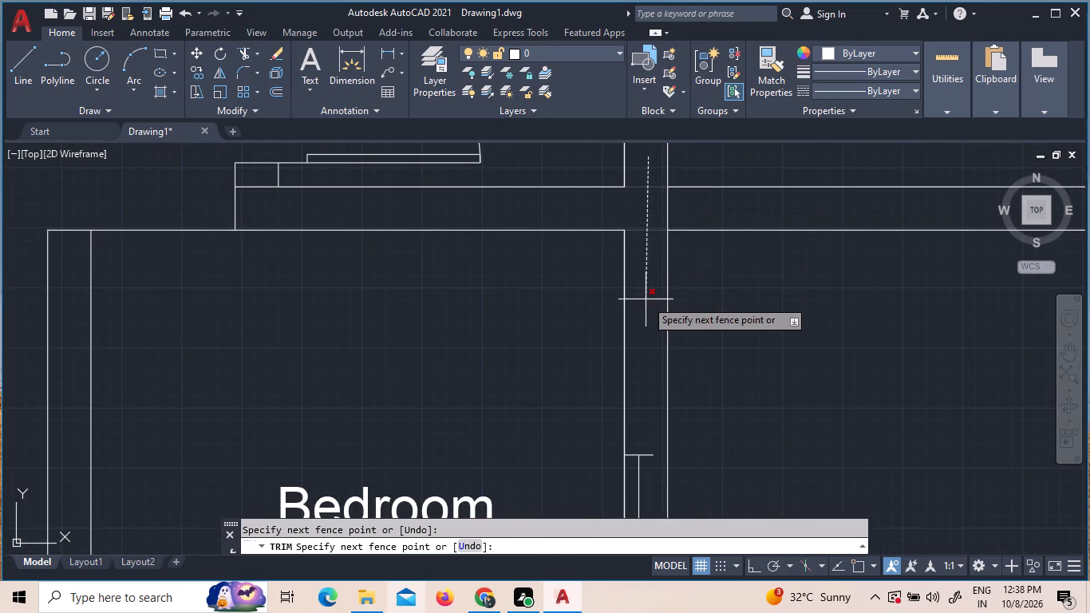
{"action": "left_click", "coordinate": [646, 299]}
{"action": "scroll", "coordinate": [646, 299], "scroll_direction": "down", "scroll_amount": 4}
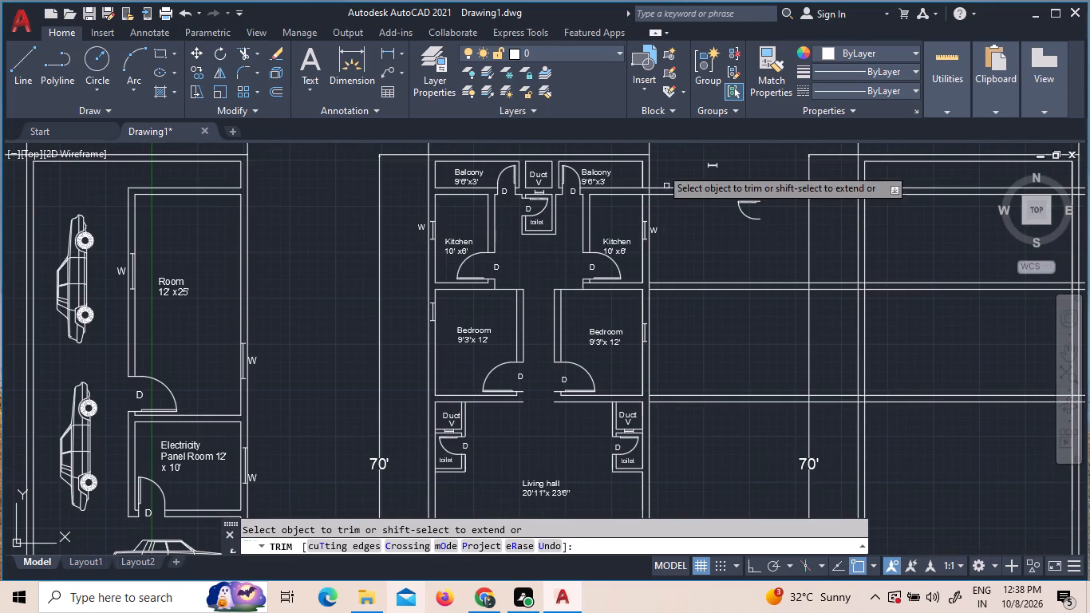
Trim the two cross wall lines between the balcony and kitchen where they pass through the right outer wall.
{"action": "scroll", "coordinate": [642, 171], "scroll_direction": "up", "scroll_amount": 4}
{"action": "left_click_drag", "start_coordinate": [656, 193], "coordinate": [656, 203]}
{"action": "left_click", "coordinate": [647, 348]}
{"action": "scroll", "coordinate": [657, 318], "scroll_direction": "down", "scroll_amount": 4}
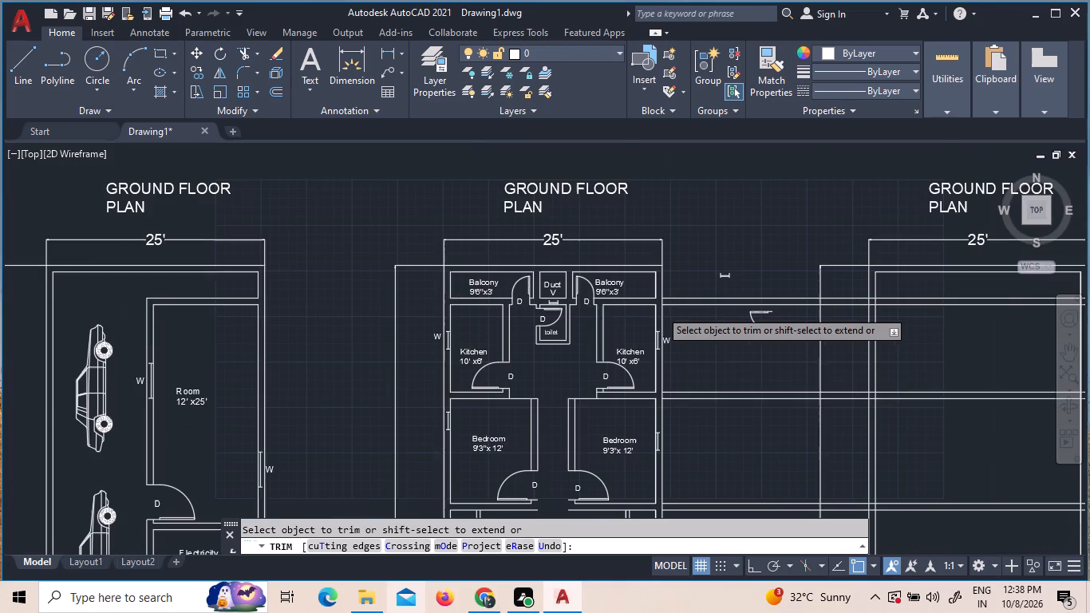
Trim the living hall's two lower cross wall lines where they pass through the right outer wall.
{"action": "scroll", "coordinate": [657, 362], "scroll_direction": "down", "scroll_amount": 3}
{"action": "scroll", "coordinate": [662, 457], "scroll_direction": "up", "scroll_amount": 3}
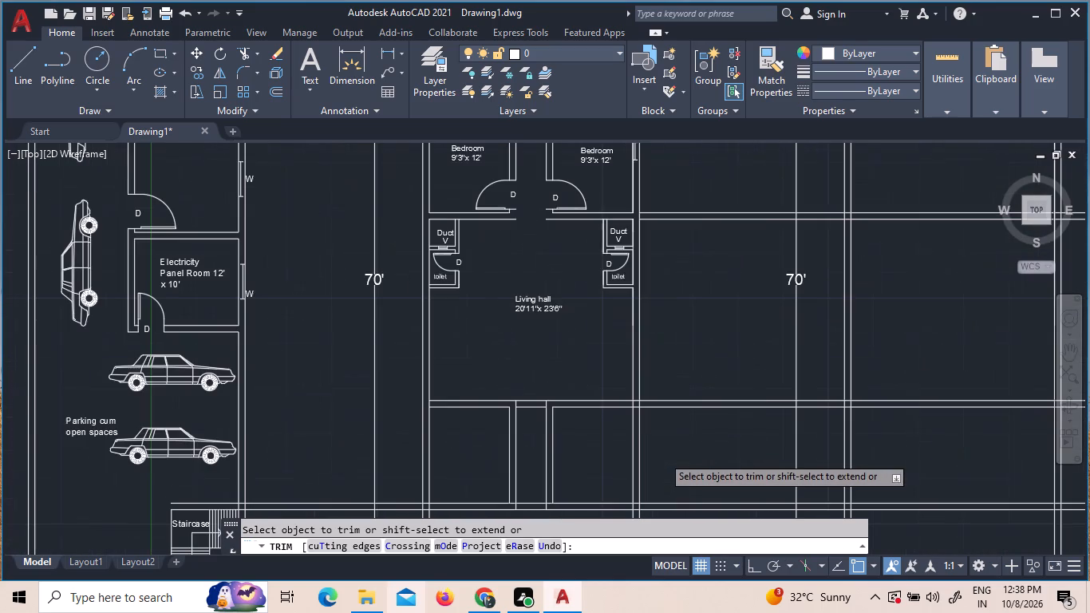
{"action": "scroll", "coordinate": [657, 415], "scroll_direction": "up", "scroll_amount": 3}
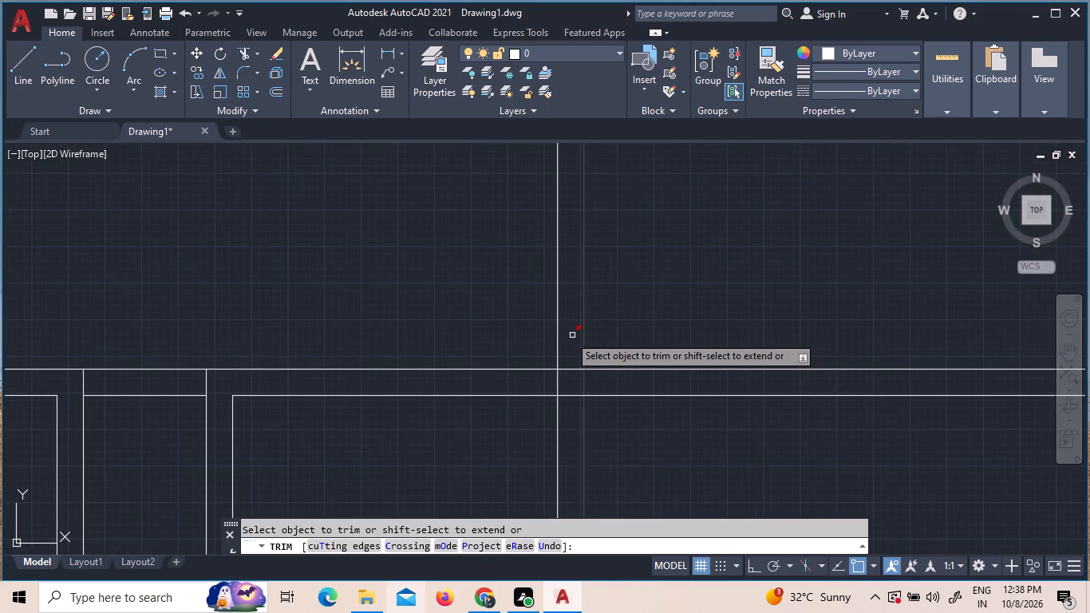
{"action": "left_click", "coordinate": [568, 337]}
{"action": "left_click", "coordinate": [567, 426]}
{"action": "scroll", "coordinate": [576, 435], "scroll_direction": "down", "scroll_amount": 3}
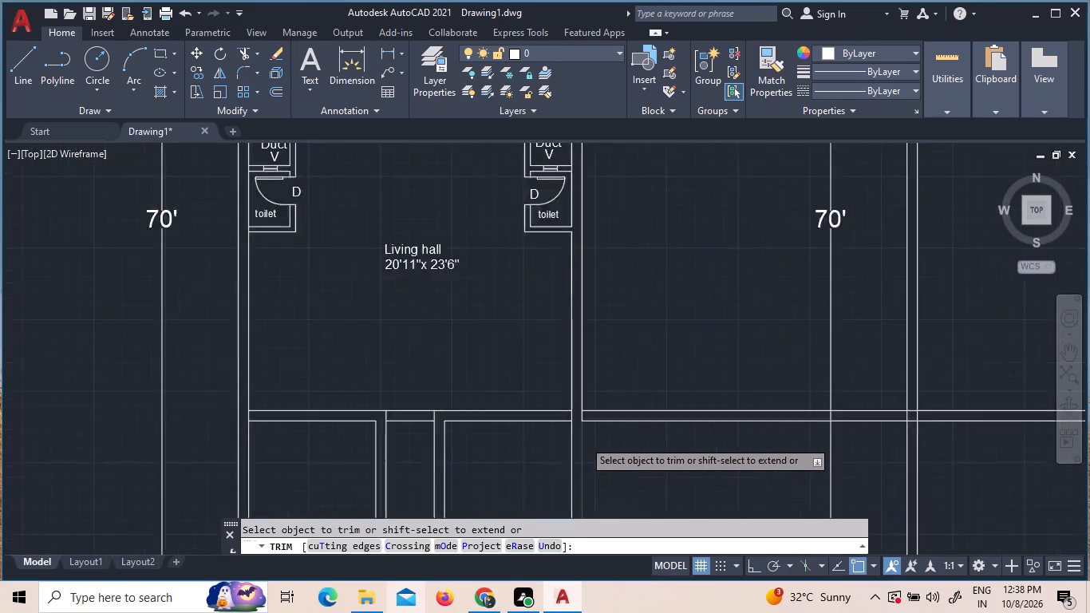
Close the left bedroom's lower wall end beside its door with a vertical line about 1'-2" long, using ortho mode.
{"action": "scroll", "coordinate": [584, 440], "scroll_direction": "down", "scroll_amount": 2}
{"action": "scroll", "coordinate": [535, 303], "scroll_direction": "up", "scroll_amount": 2}
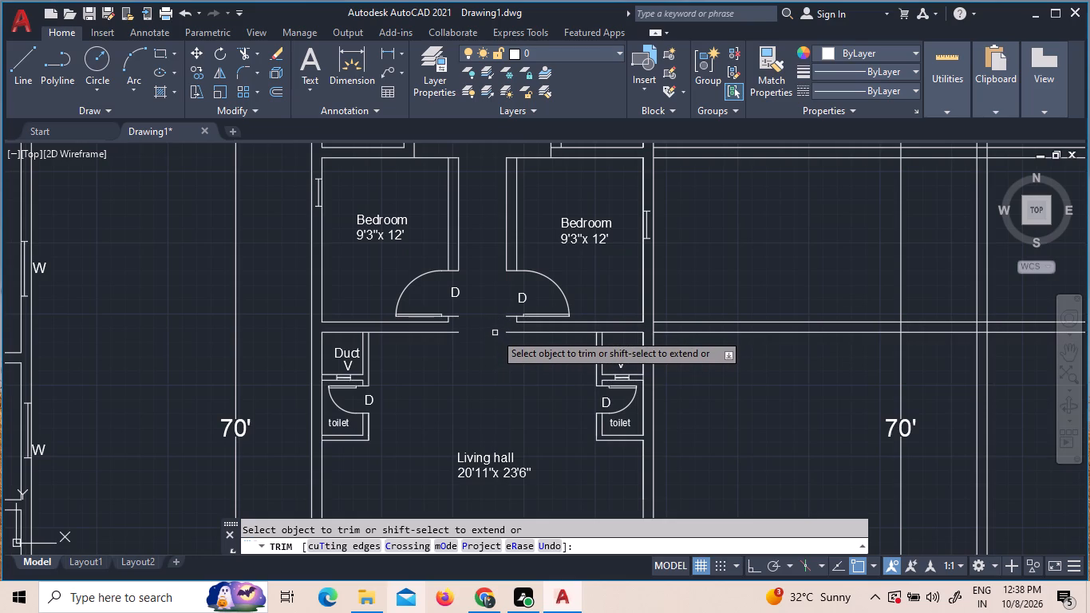
{"action": "scroll", "coordinate": [495, 333], "scroll_direction": "down", "scroll_amount": 2}
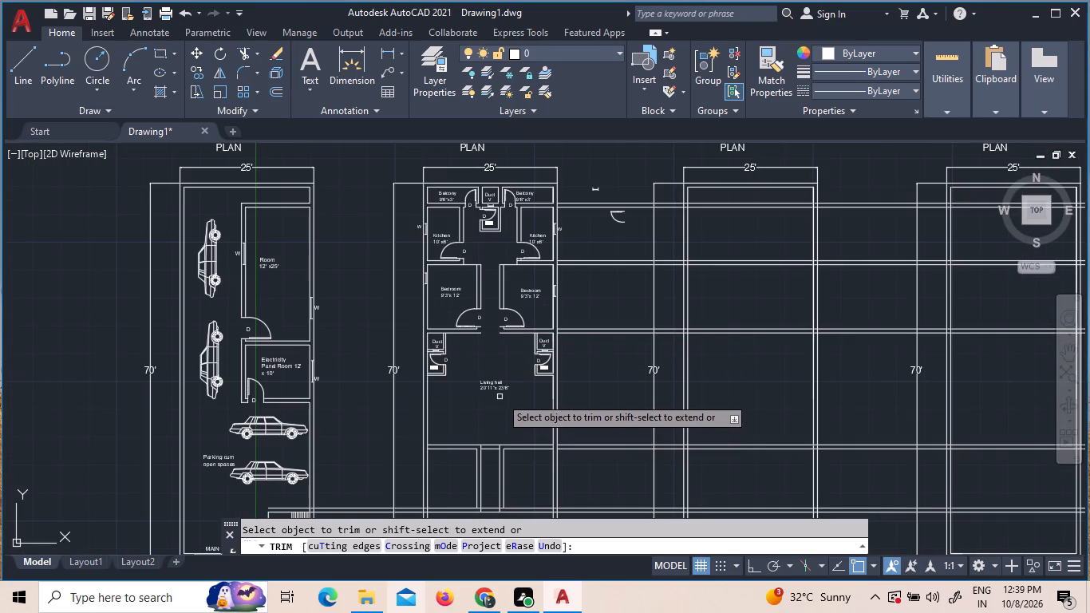
{"action": "scroll", "coordinate": [514, 216], "scroll_direction": "up", "scroll_amount": 3}
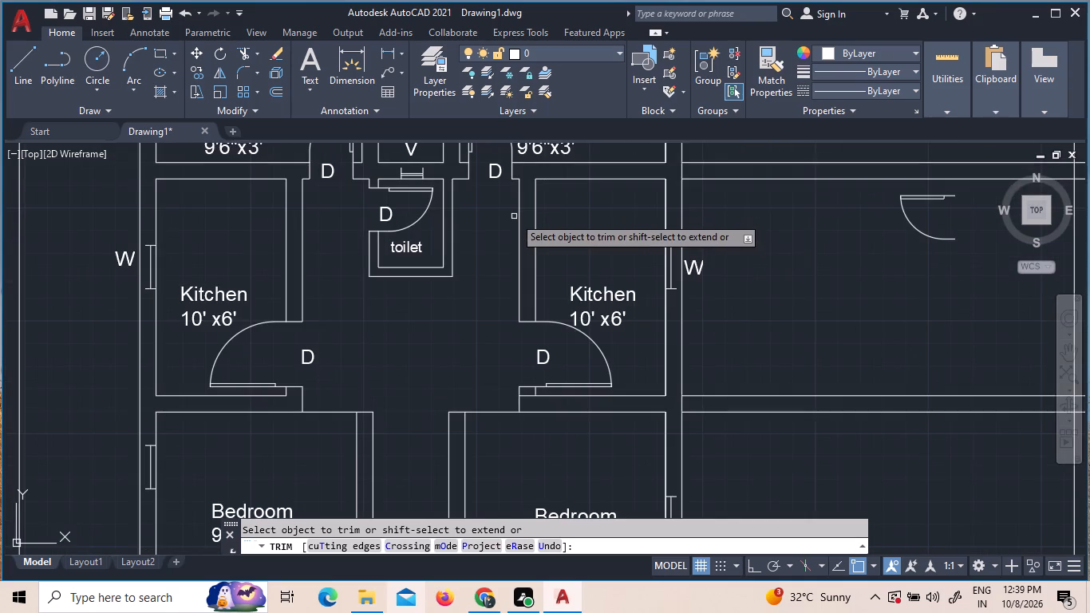
{"action": "scroll", "coordinate": [501, 294], "scroll_direction": "down", "scroll_amount": 3}
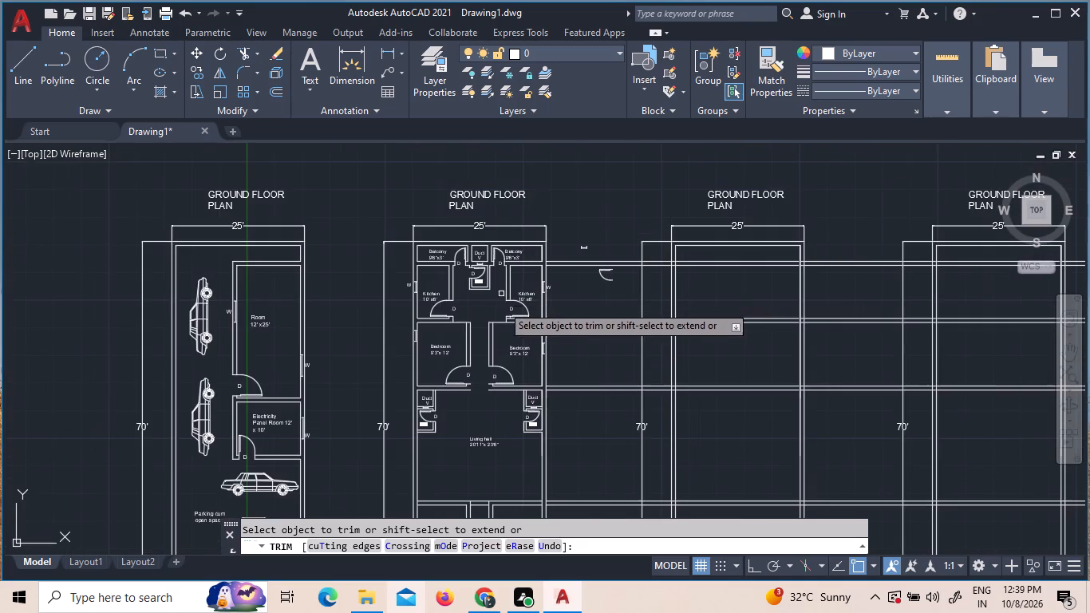
{"action": "scroll", "coordinate": [494, 391], "scroll_direction": "up", "scroll_amount": 7}
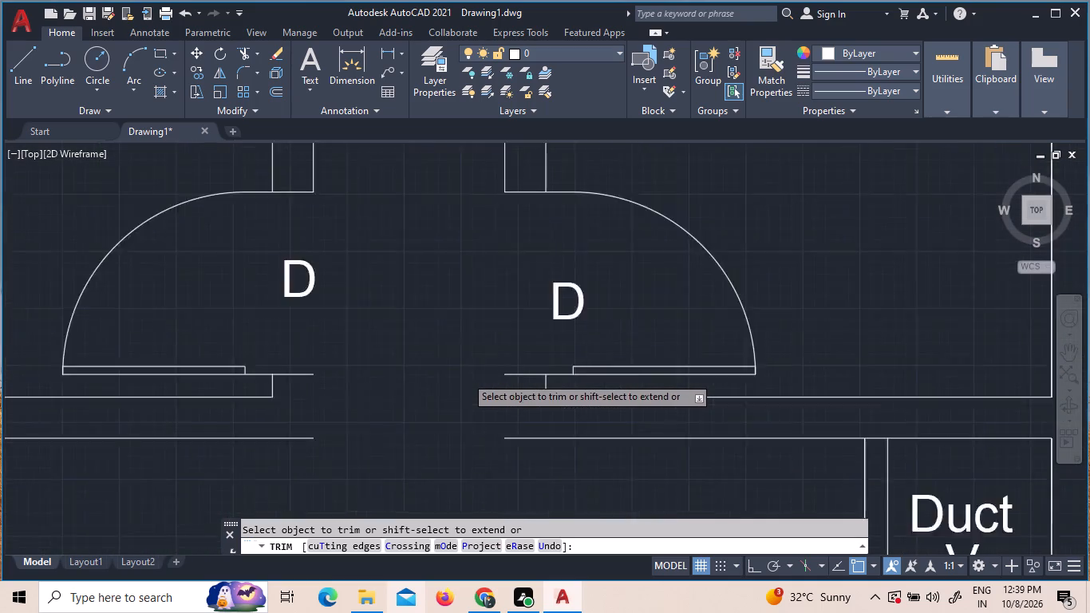
{"action": "key", "text": "Escape"}
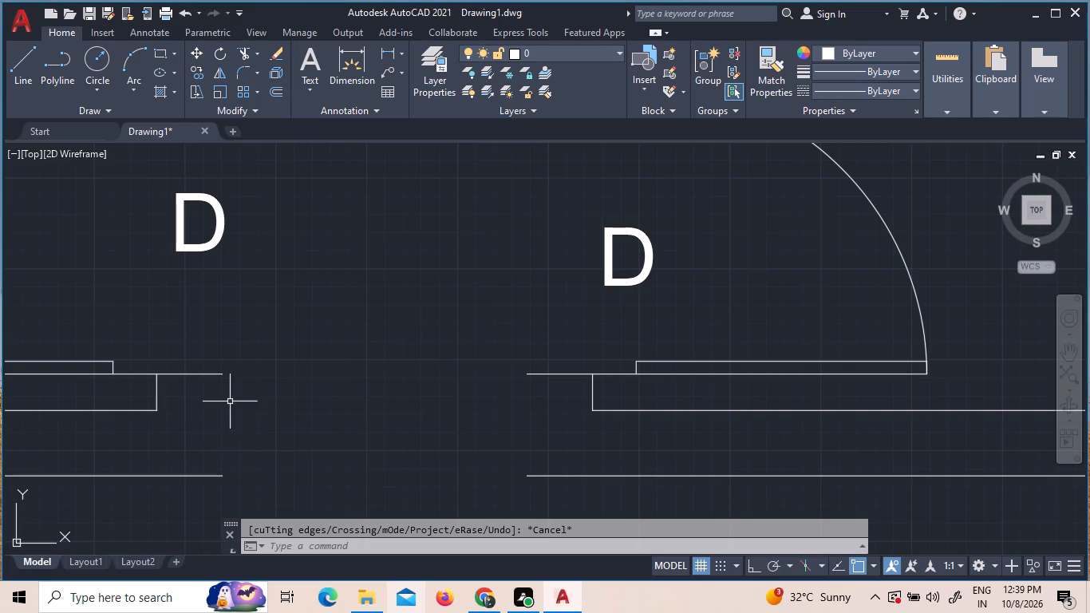
{"action": "left_click", "coordinate": [26, 72]}
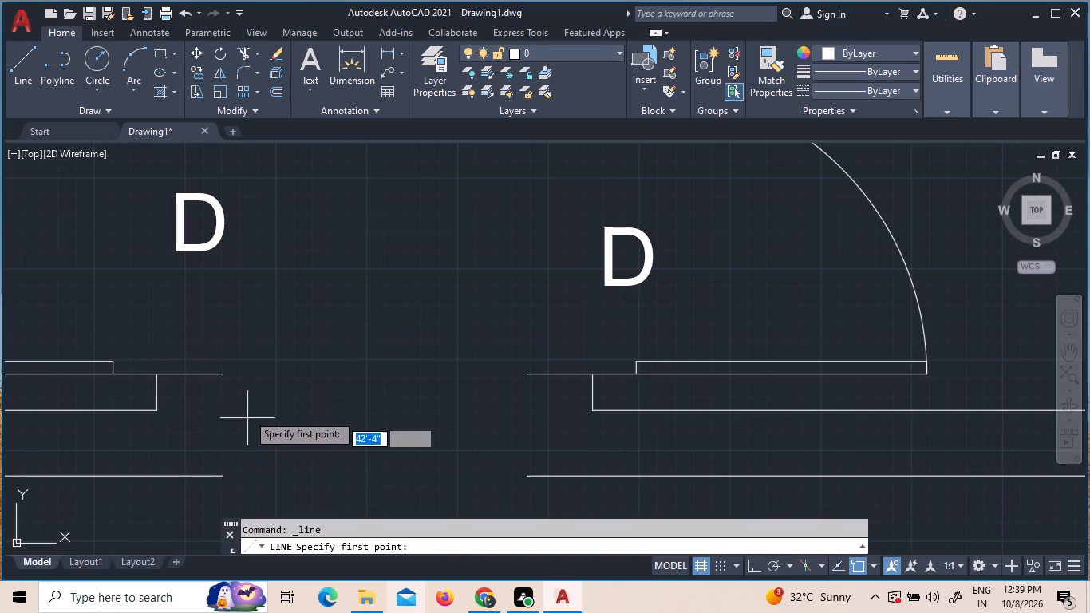
{"action": "left_click", "coordinate": [223, 371]}
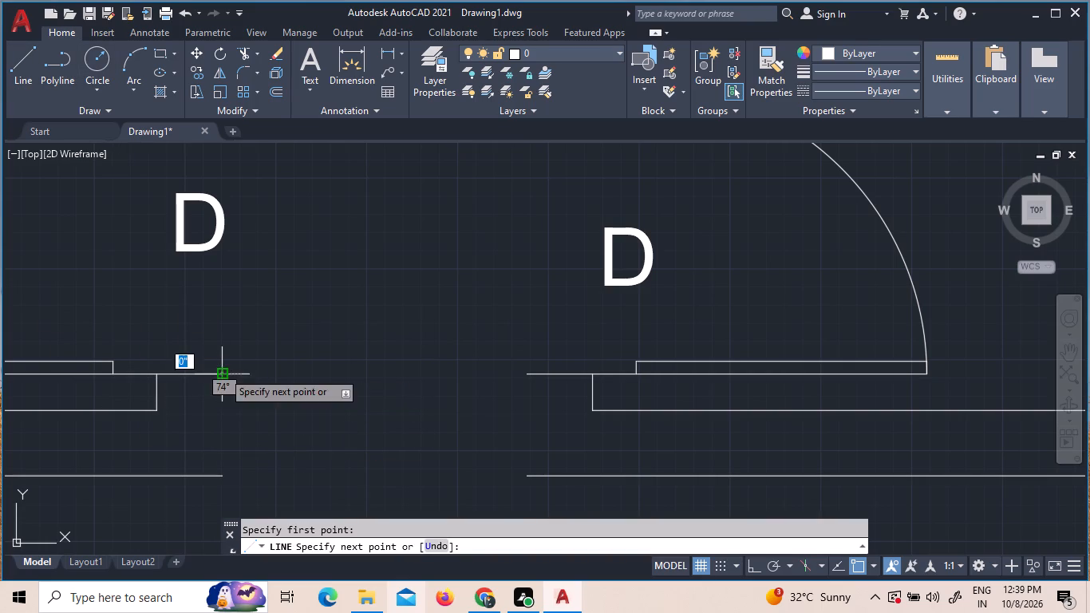
{"action": "key", "text": "F8"}
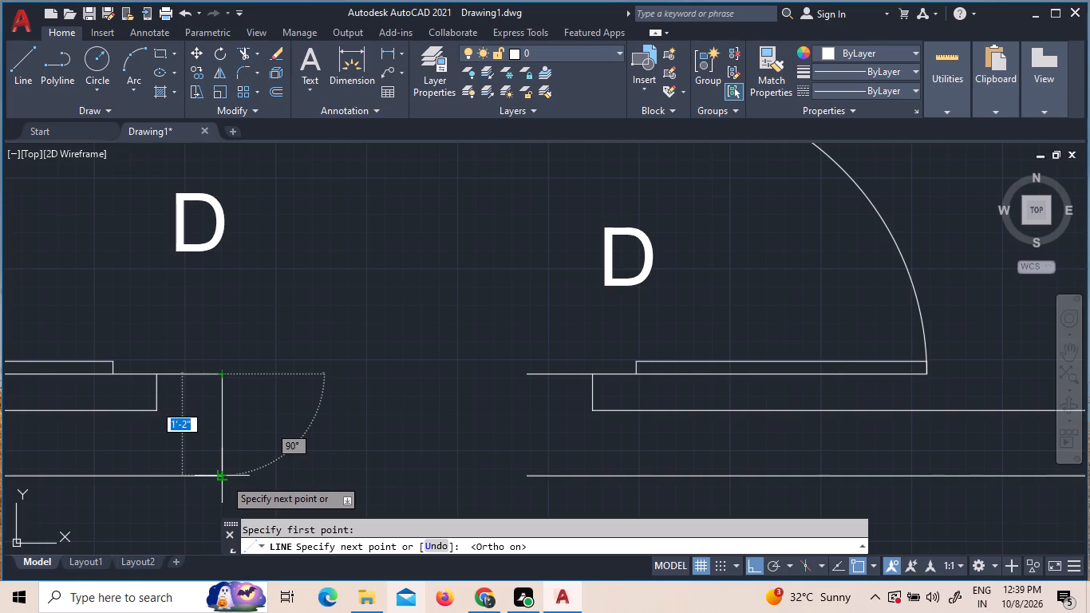
{"action": "scroll", "coordinate": [195, 488], "scroll_direction": "up", "scroll_amount": 3}
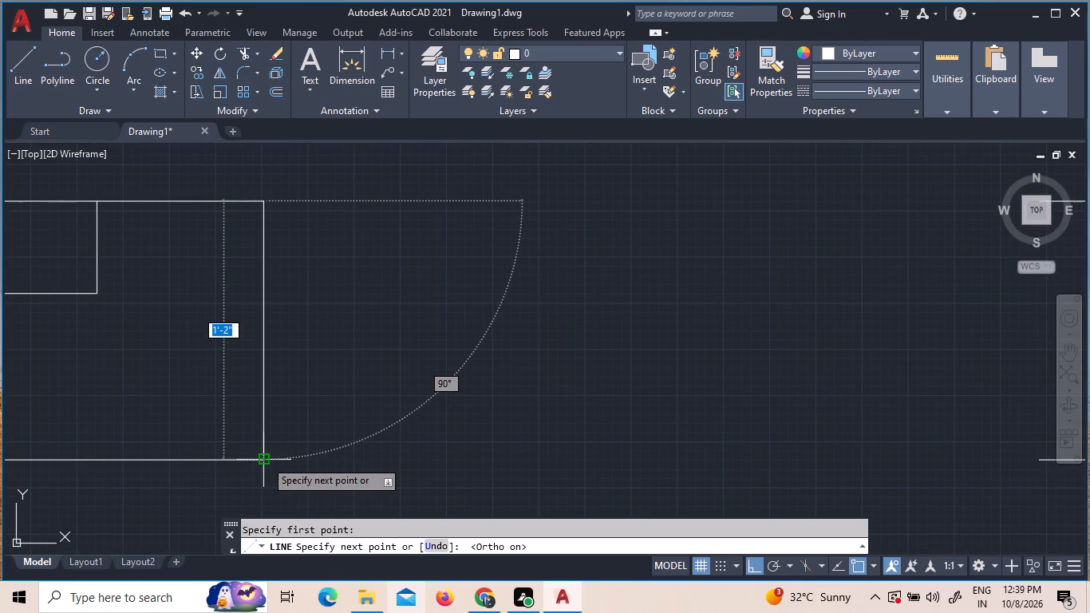
{"action": "left_click", "coordinate": [265, 460]}
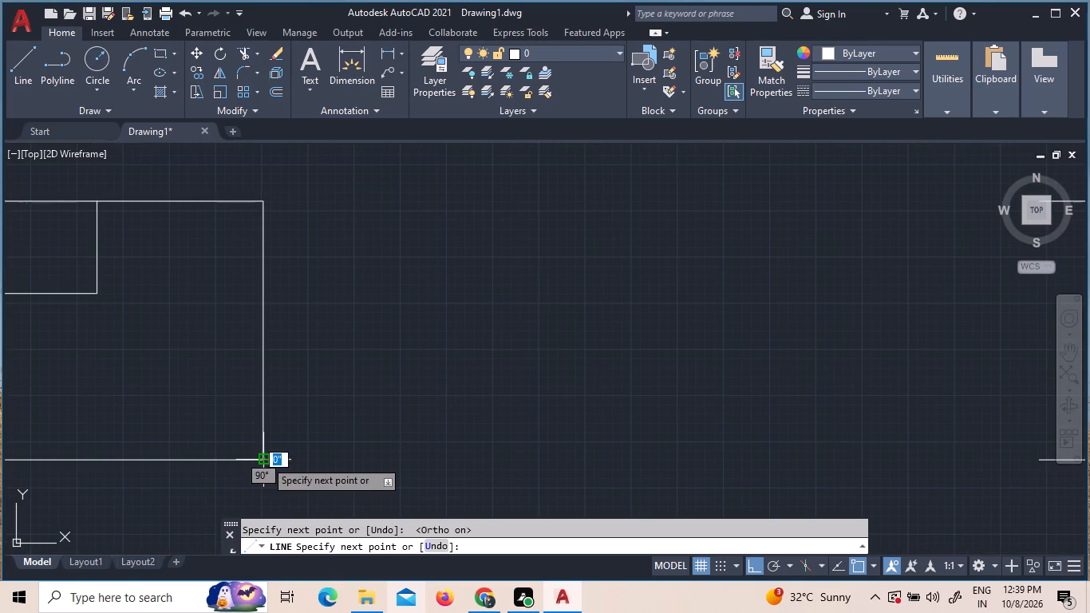
{"action": "key", "text": "Escape"}
Close the right bedroom's lower wall end beside its door with a matching vertical line between the two wall lines.
{"action": "left_click", "coordinate": [10, 72]}
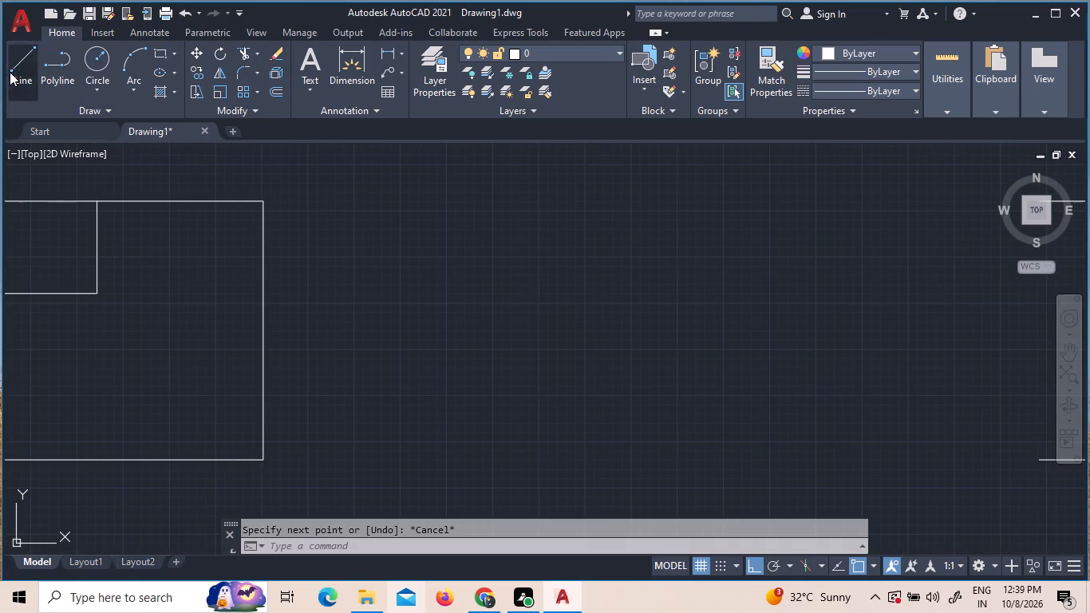
{"action": "scroll", "coordinate": [1016, 224], "scroll_direction": "down", "scroll_amount": 1}
{"action": "scroll", "coordinate": [931, 266], "scroll_direction": "down", "scroll_amount": 4}
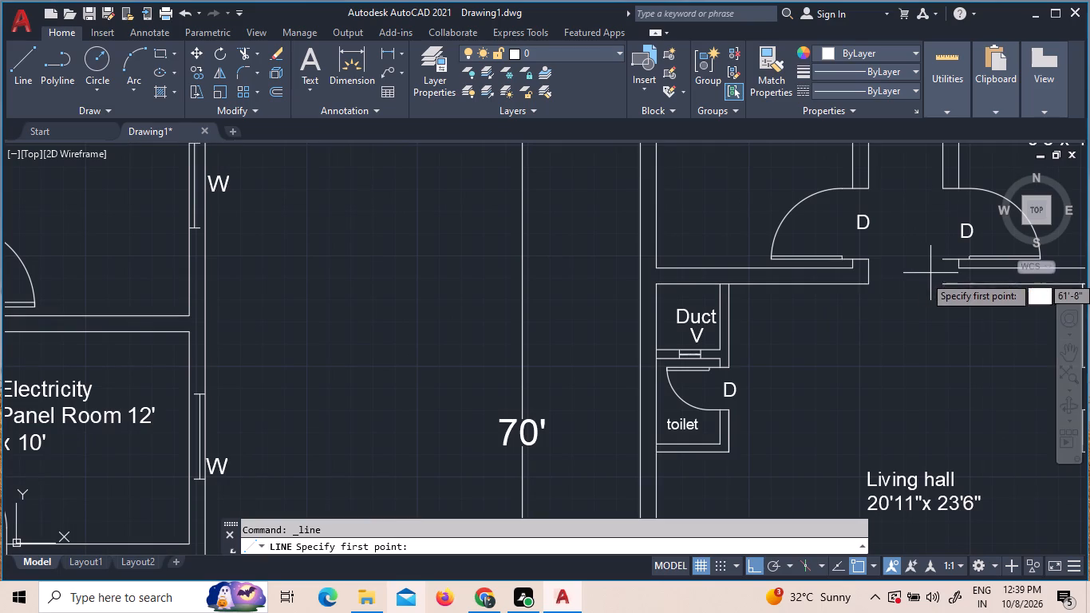
{"action": "scroll", "coordinate": [1002, 263], "scroll_direction": "up", "scroll_amount": 4}
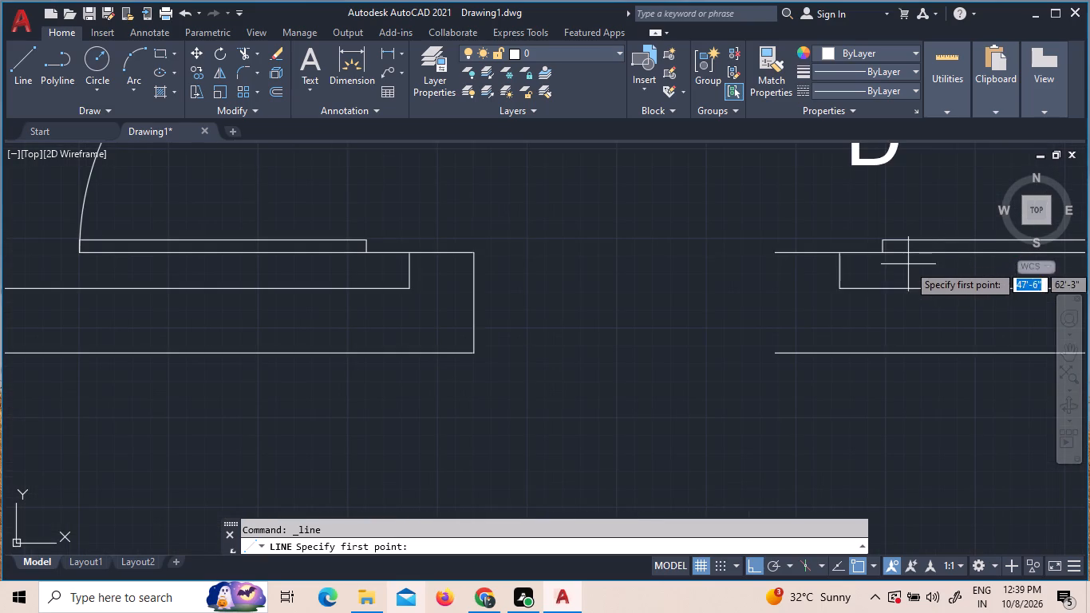
{"action": "left_click", "coordinate": [772, 253]}
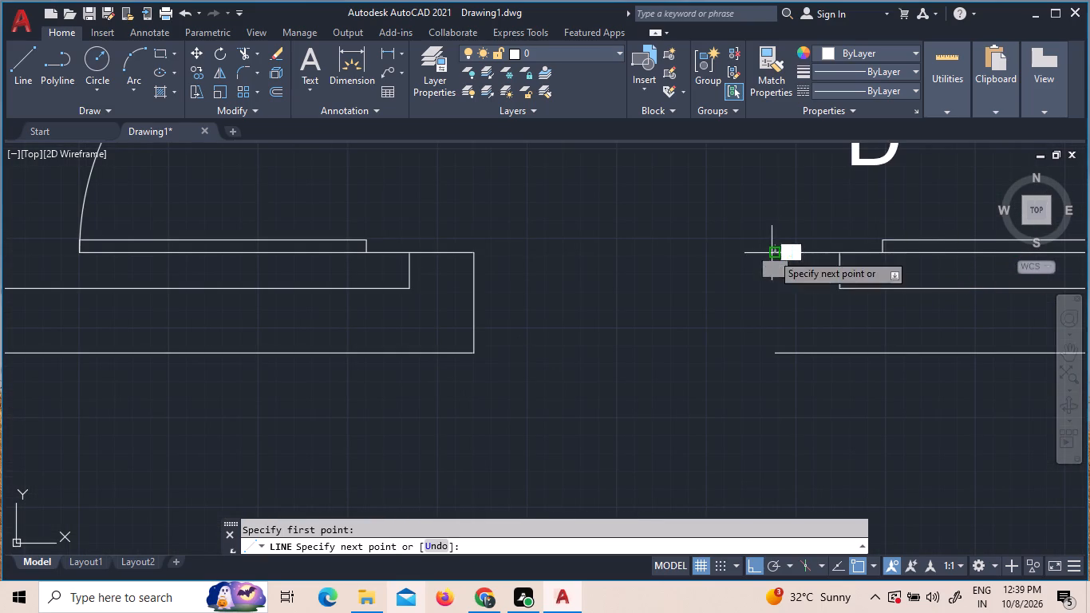
{"action": "left_click", "coordinate": [776, 352]}
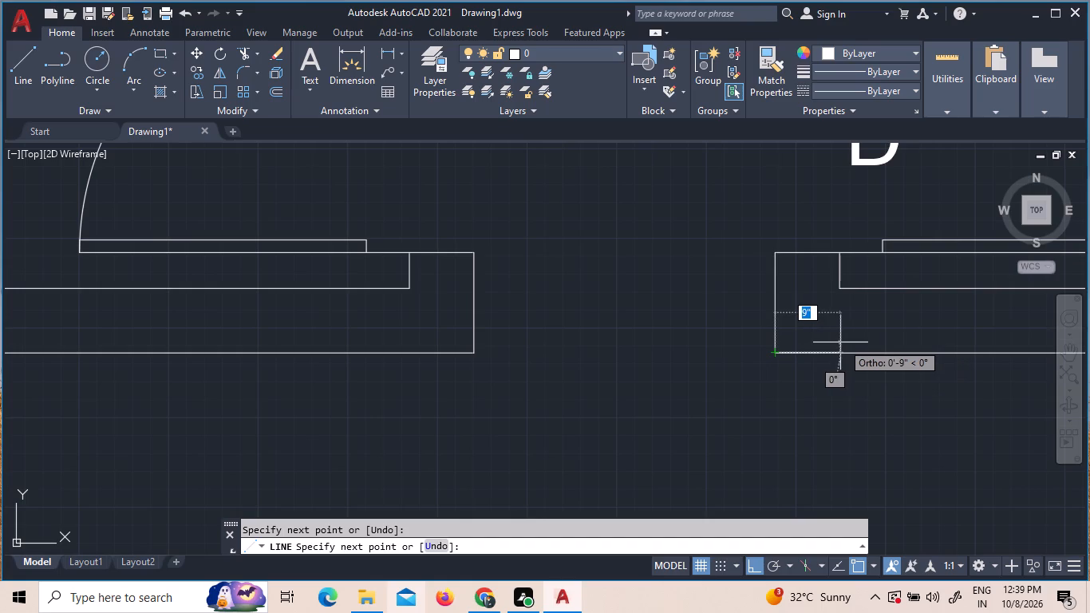
{"action": "key", "text": "Escape"}
Open the lower end of the passage below the living hall, trimming both cross wall lines across it and inside its two side walls.
{"action": "scroll", "coordinate": [829, 325], "scroll_direction": "down", "scroll_amount": 4}
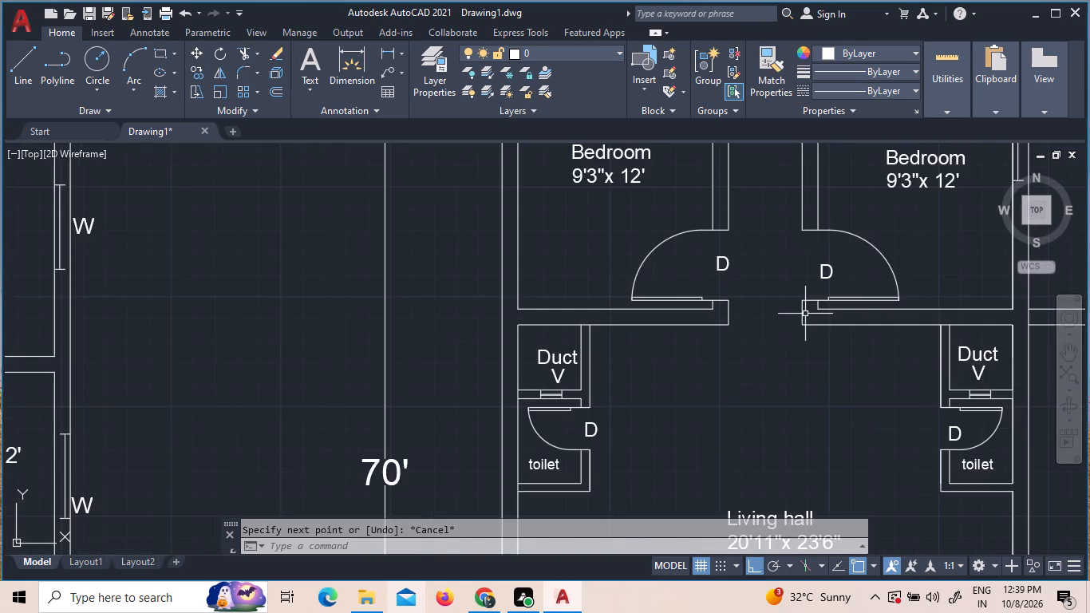
{"action": "scroll", "coordinate": [805, 314], "scroll_direction": "down", "scroll_amount": 2}
{"action": "middle_click_drag", "start_coordinate": [818, 369], "coordinate": [727, 243]}
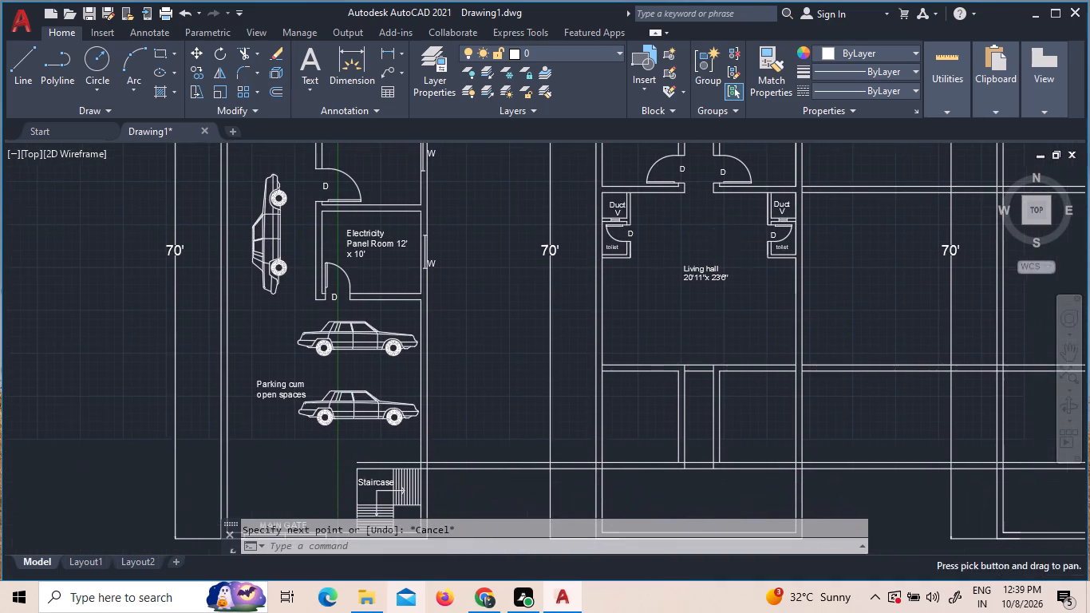
{"action": "middle_click_drag", "start_coordinate": [701, 405], "coordinate": [695, 337]}
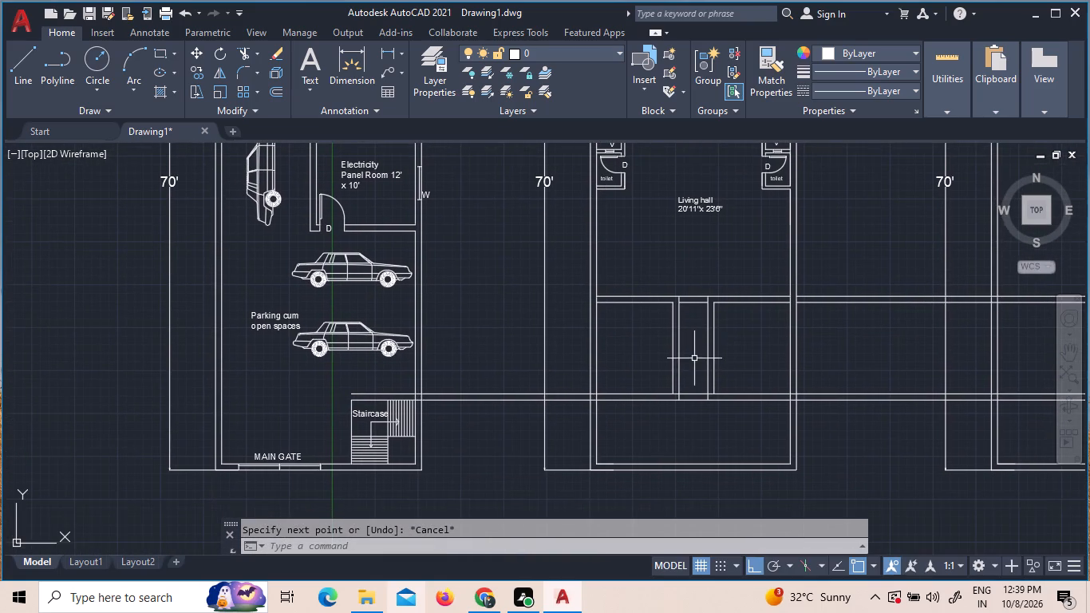
{"action": "scroll", "coordinate": [679, 400], "scroll_direction": "up", "scroll_amount": 5}
{"action": "scroll", "coordinate": [630, 459], "scroll_direction": "down", "scroll_amount": 2}
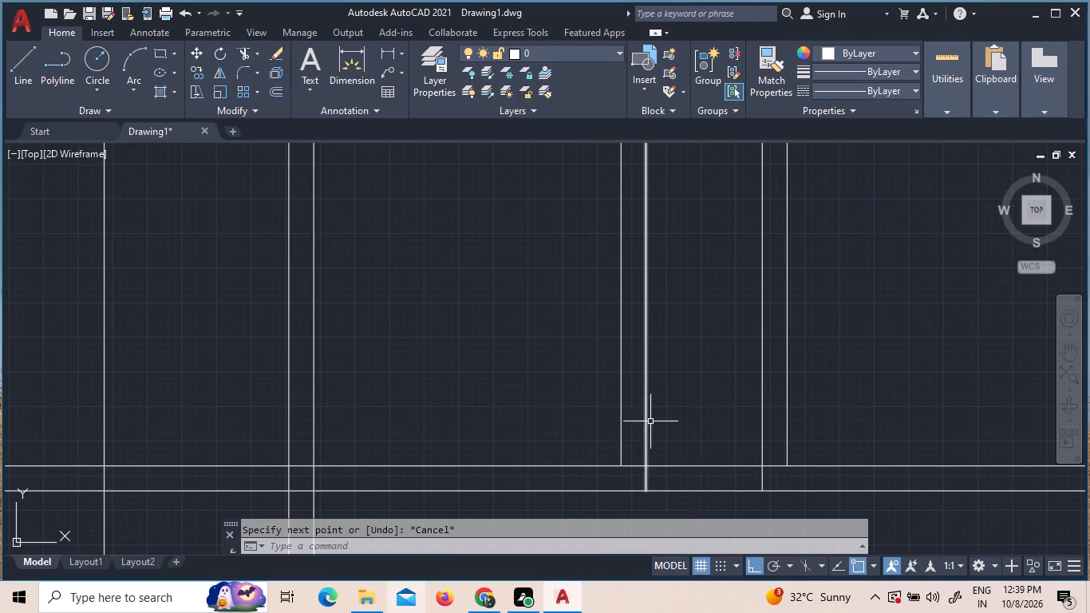
{"action": "scroll", "coordinate": [657, 402], "scroll_direction": "down", "scroll_amount": 2}
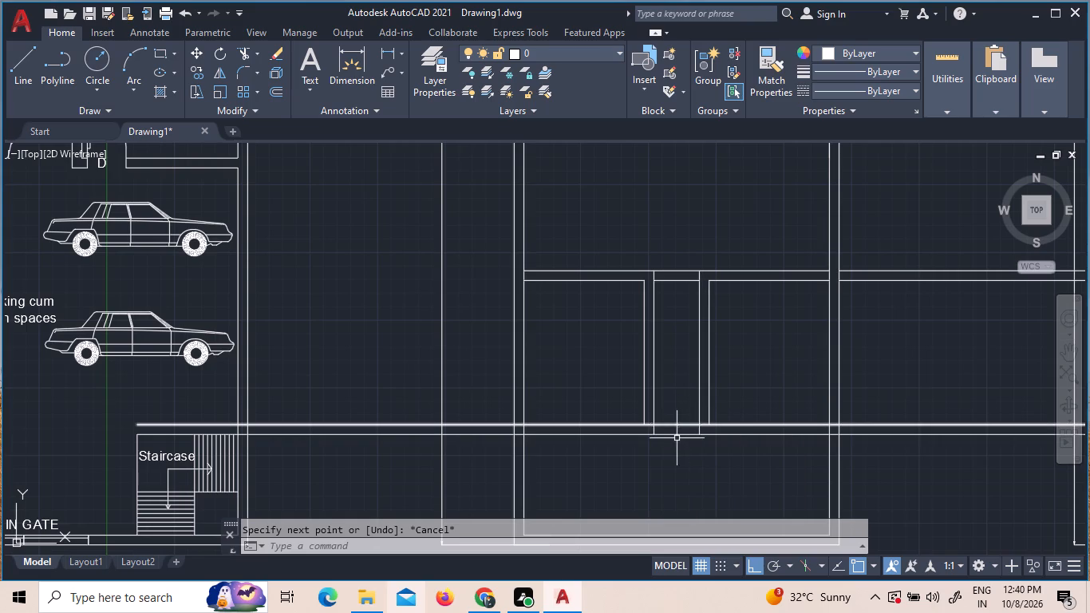
{"action": "key", "text": "t"}
{"action": "key", "text": "r"}
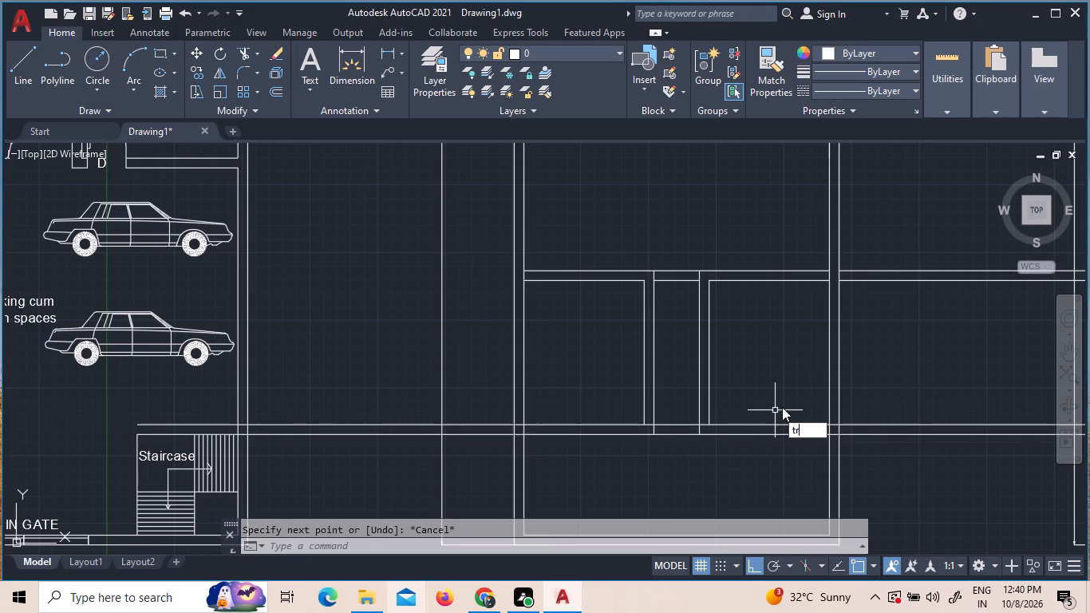
{"action": "key", "text": "space"}
{"action": "key", "text": "space"}
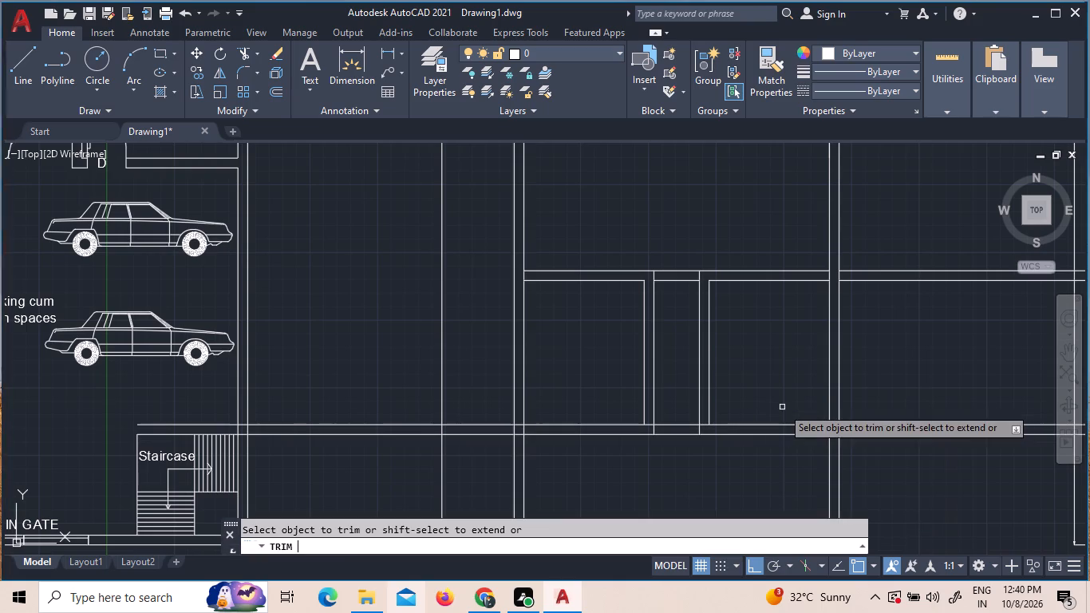
{"action": "left_click", "coordinate": [696, 449]}
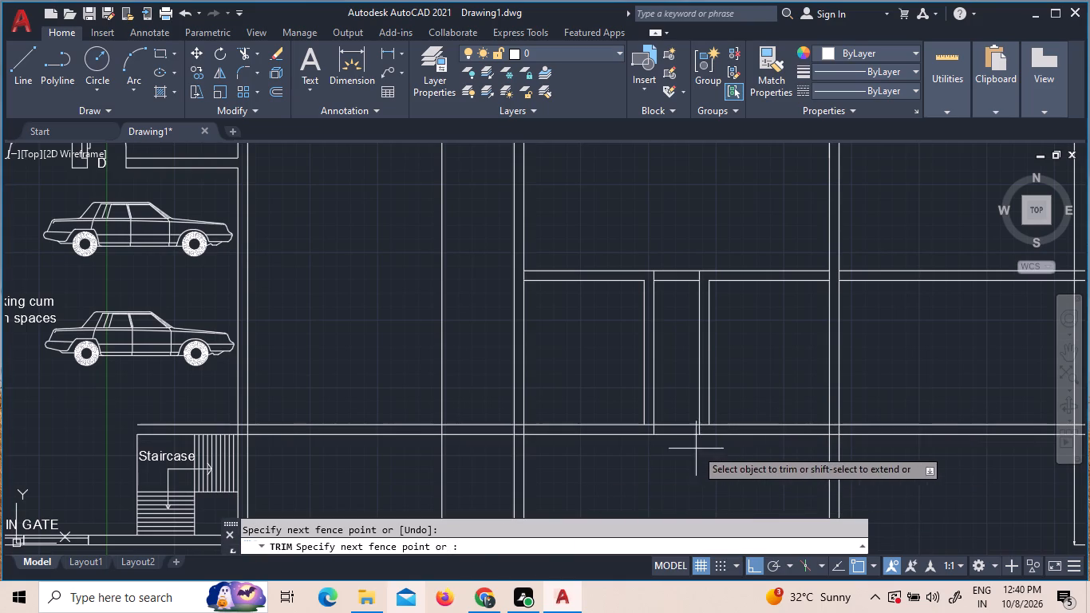
{"action": "left_click", "coordinate": [677, 393]}
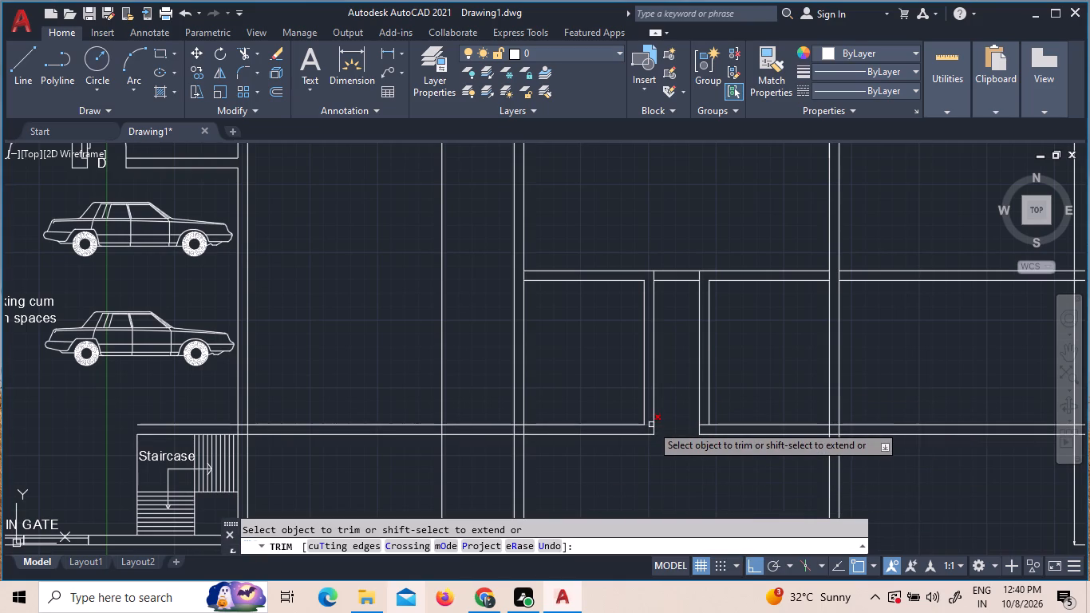
{"action": "left_click", "coordinate": [650, 425]}
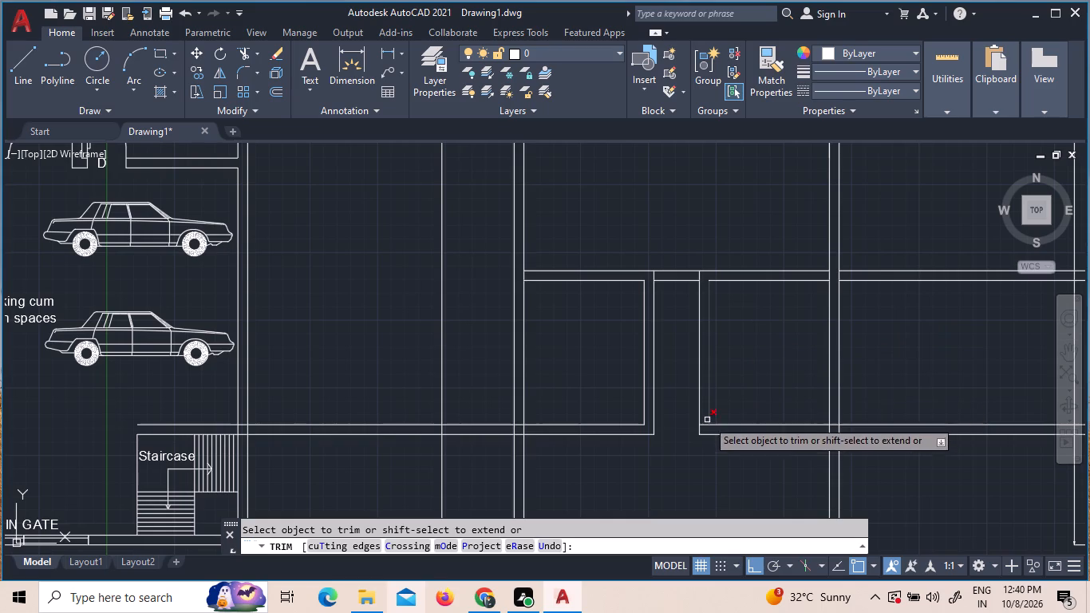
{"action": "left_click", "coordinate": [705, 424]}
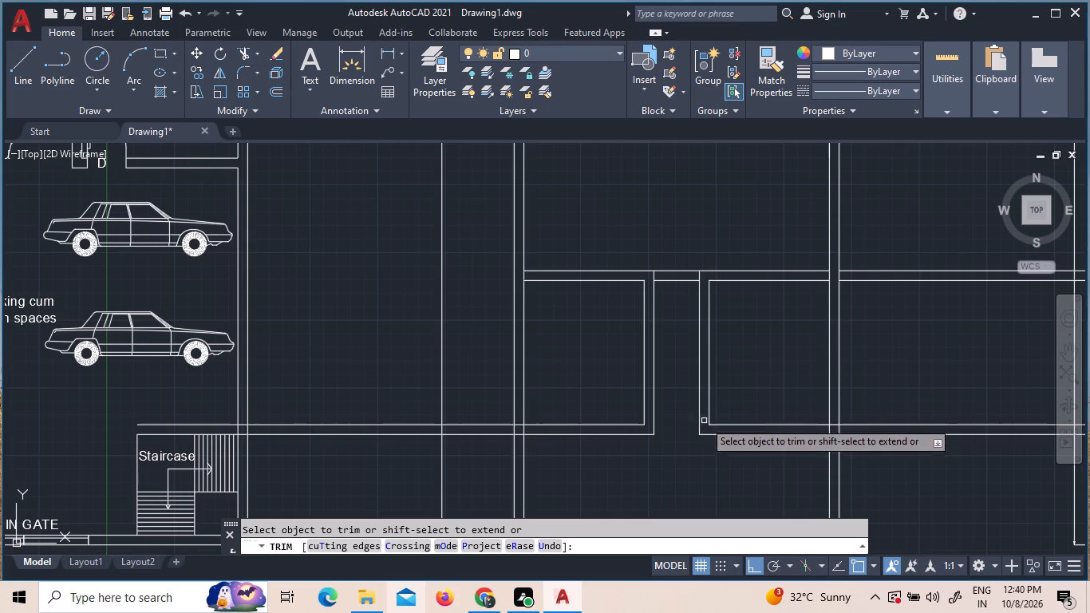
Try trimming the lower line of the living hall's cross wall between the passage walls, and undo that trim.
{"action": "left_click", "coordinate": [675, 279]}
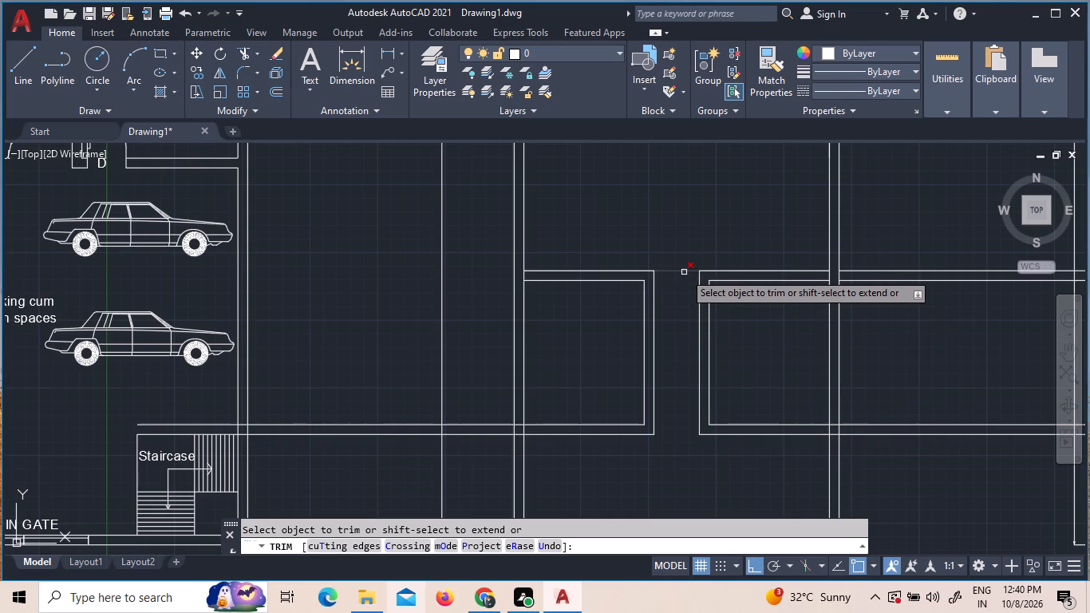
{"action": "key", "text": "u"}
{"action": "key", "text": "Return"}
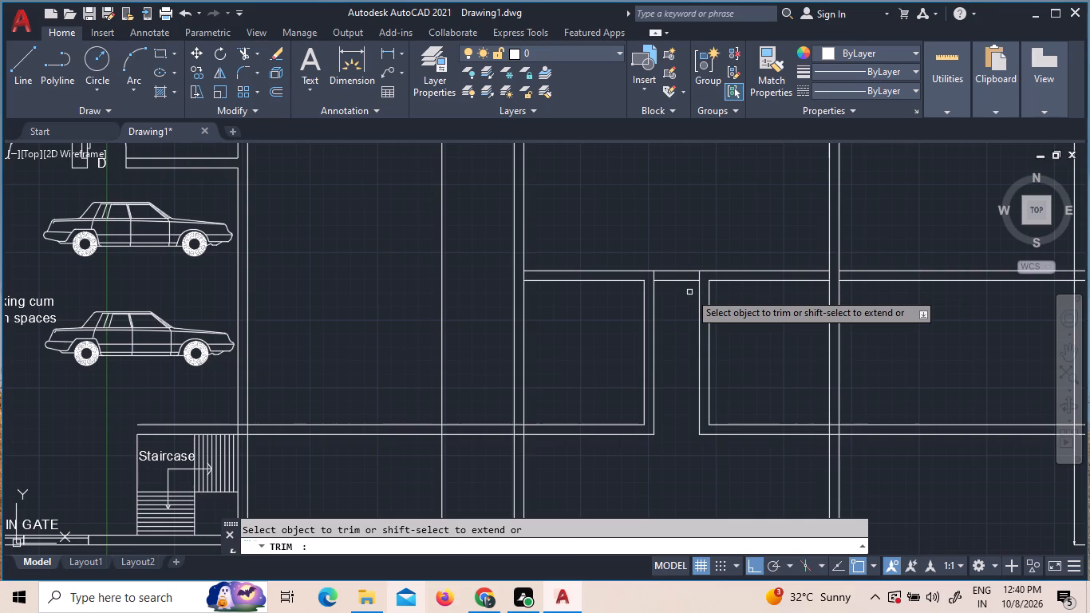
Trim the two inner passage wall lines where they run through the living hall's lower cross wall.
{"action": "left_click", "coordinate": [653, 275]}
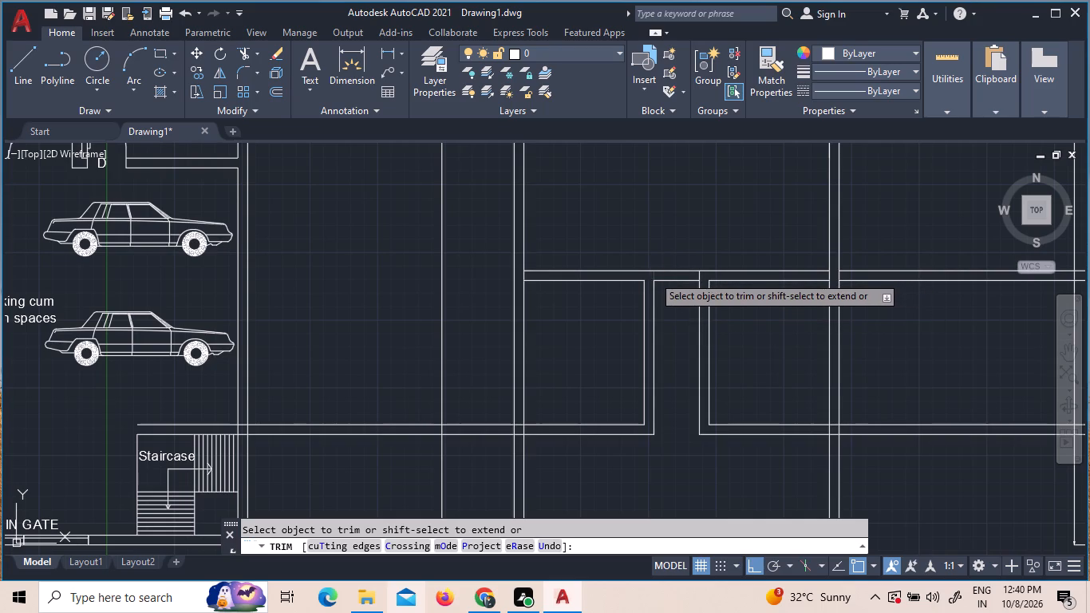
{"action": "left_click", "coordinate": [701, 275]}
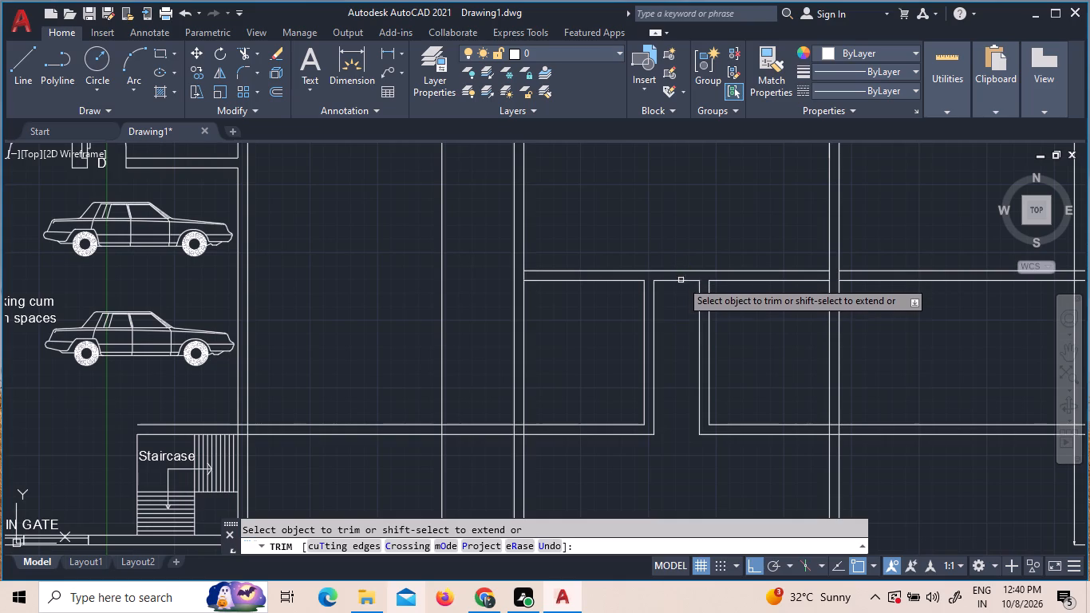
Undo the last two trims on the inner passage wall lines at the living hall's lower cross wall.
{"action": "key", "text": "u"}
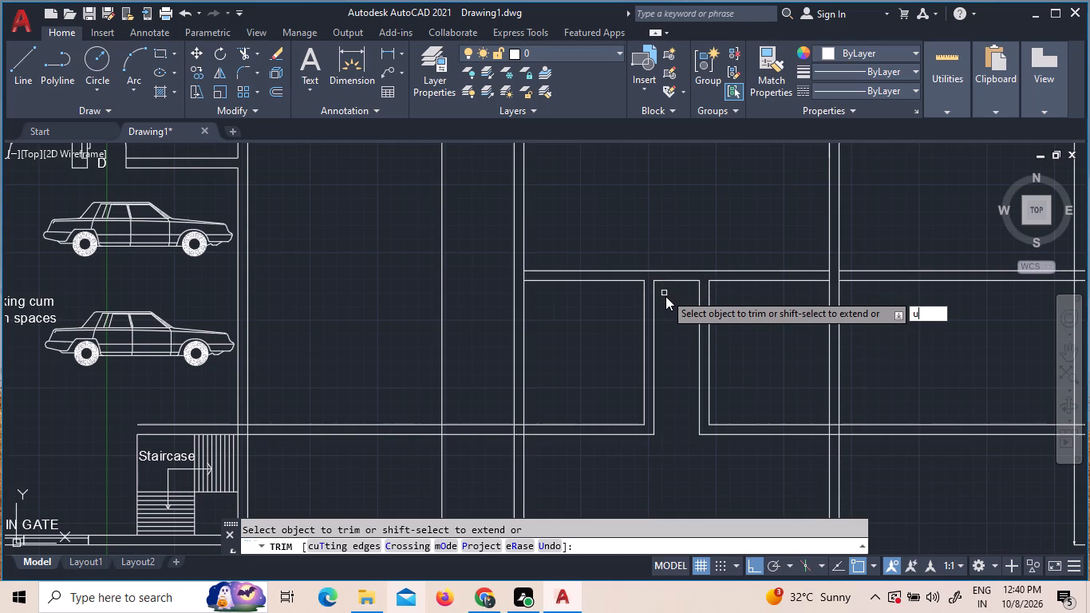
{"action": "key", "text": "Return"}
{"action": "key", "text": "u"}
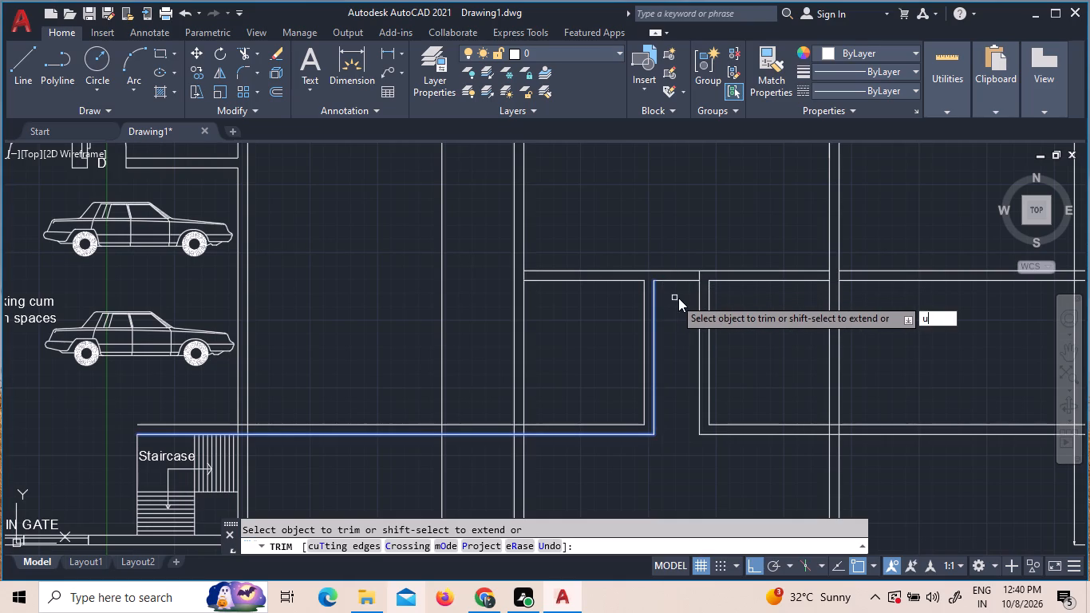
{"action": "key", "text": "Return"}
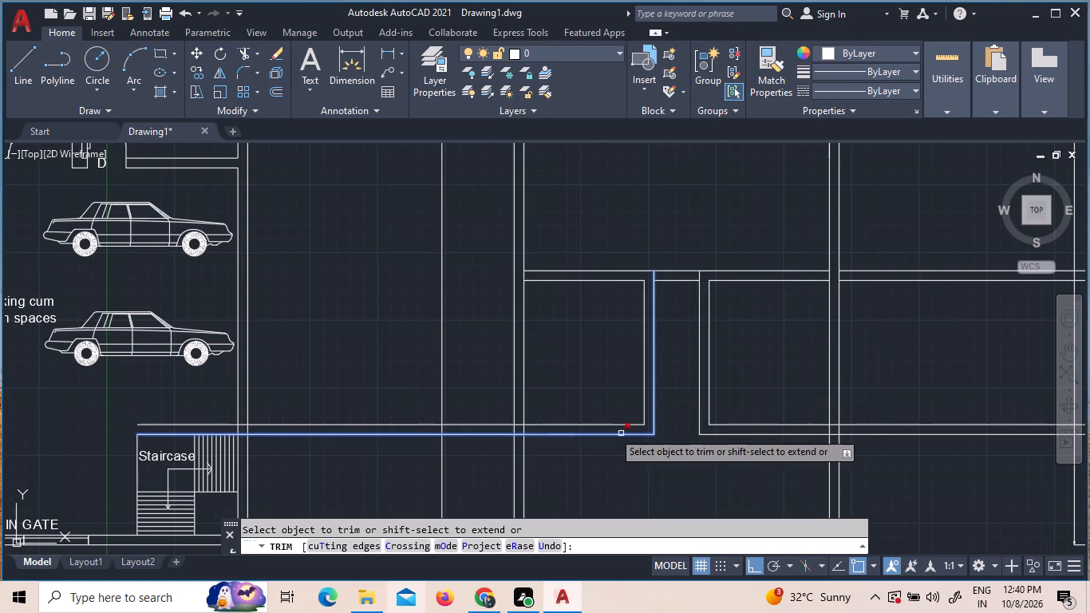
{"action": "key", "text": "Escape"}
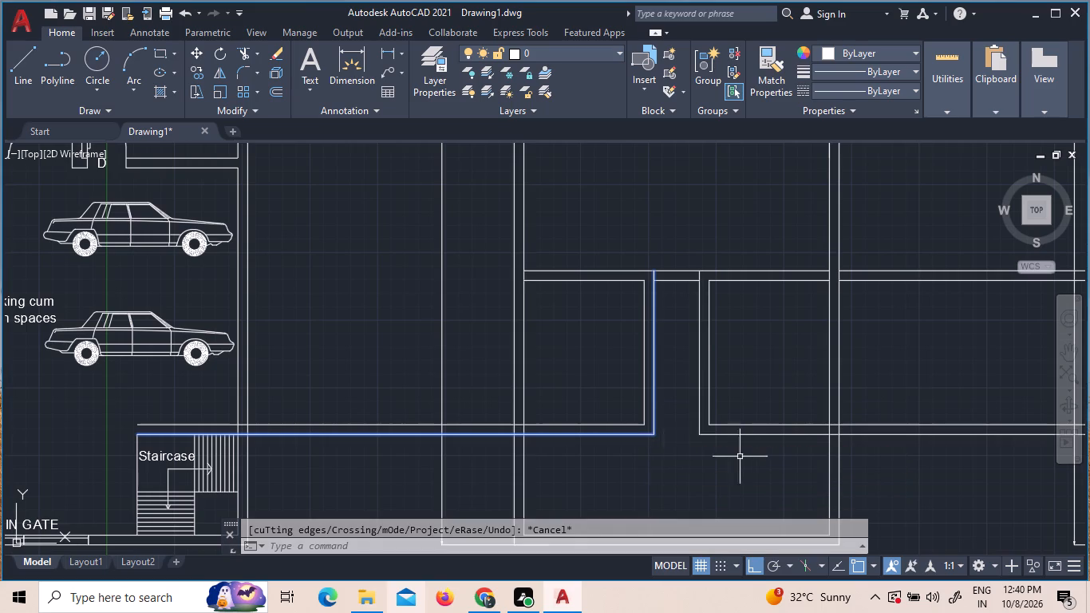
{"action": "key", "text": "Escape"}
{"action": "key", "text": "Escape"}
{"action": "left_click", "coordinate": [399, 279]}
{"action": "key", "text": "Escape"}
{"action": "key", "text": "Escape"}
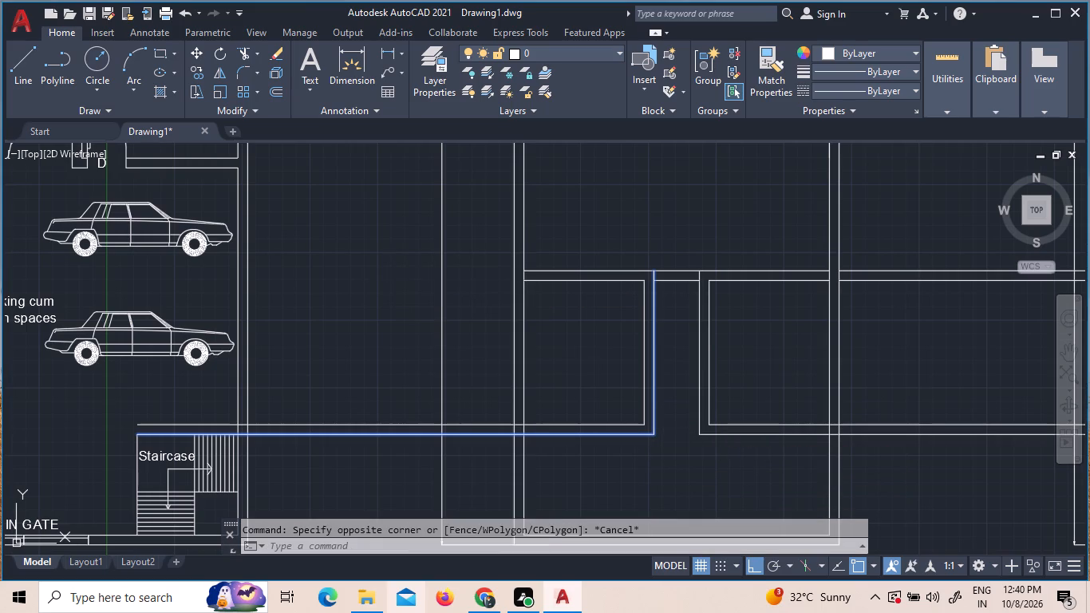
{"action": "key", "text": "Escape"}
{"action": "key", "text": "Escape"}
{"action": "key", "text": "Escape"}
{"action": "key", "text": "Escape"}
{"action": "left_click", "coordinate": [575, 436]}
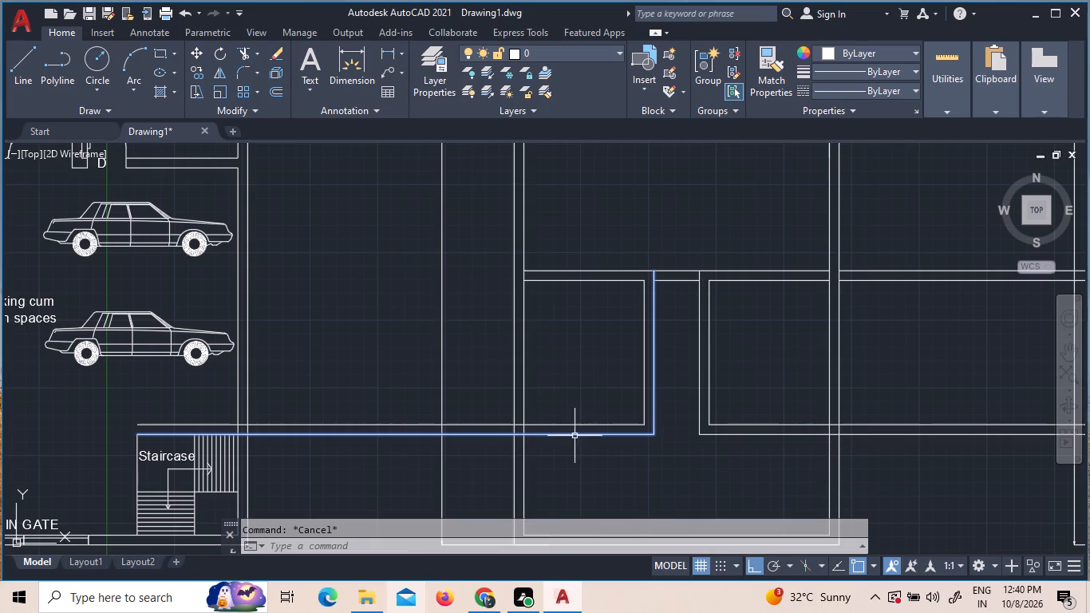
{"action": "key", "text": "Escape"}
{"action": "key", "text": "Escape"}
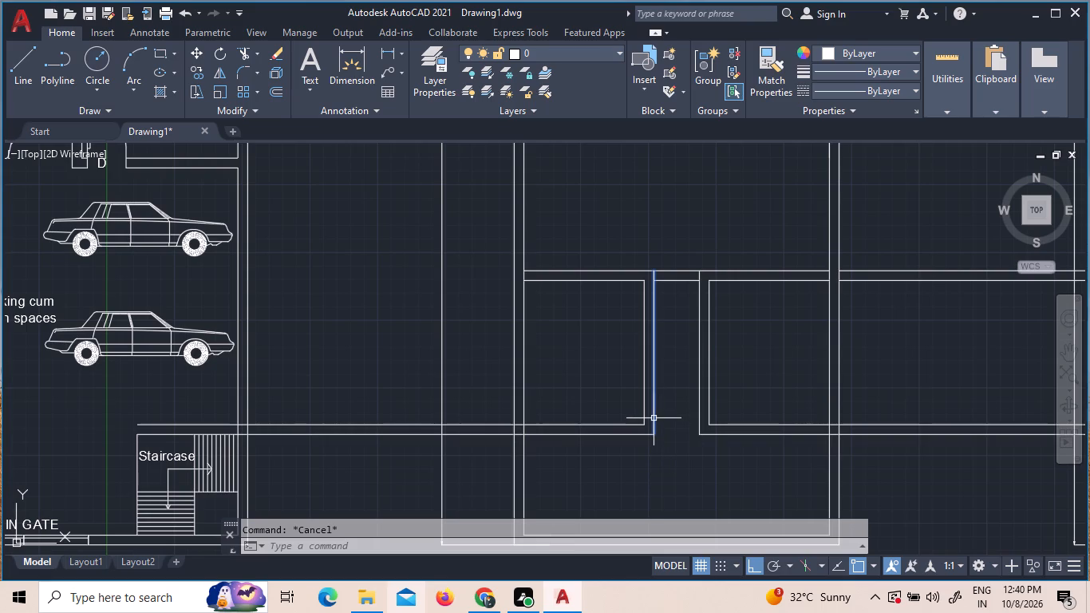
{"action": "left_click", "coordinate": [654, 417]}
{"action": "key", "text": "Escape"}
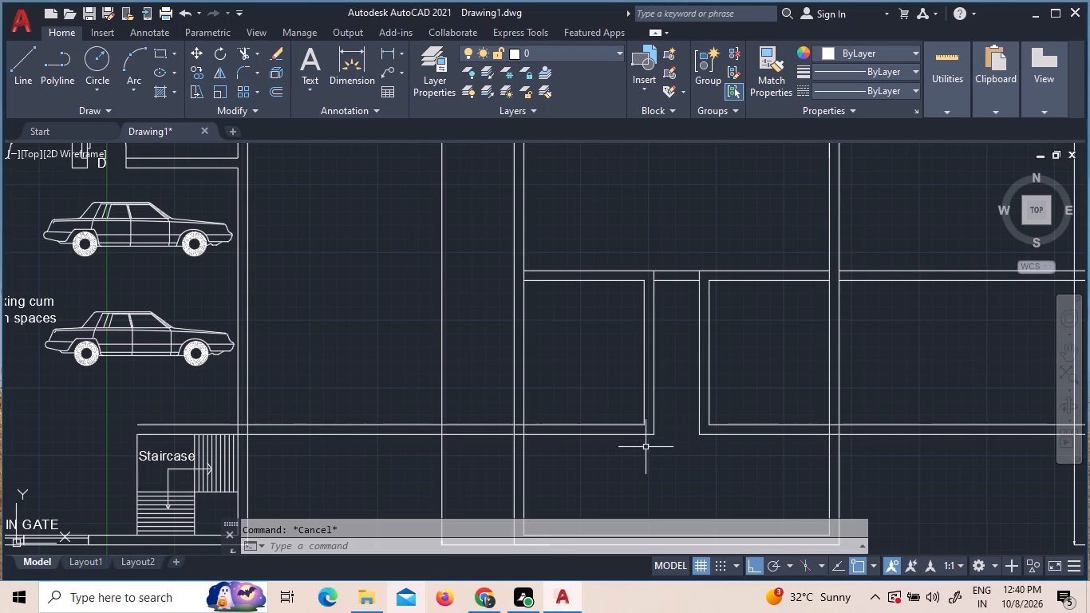
Draw a short horizontal line across the lower end of the passage's left wall, from its outer line's corner to its inner line.
{"action": "key", "text": "l"}
{"action": "key", "text": "Return"}
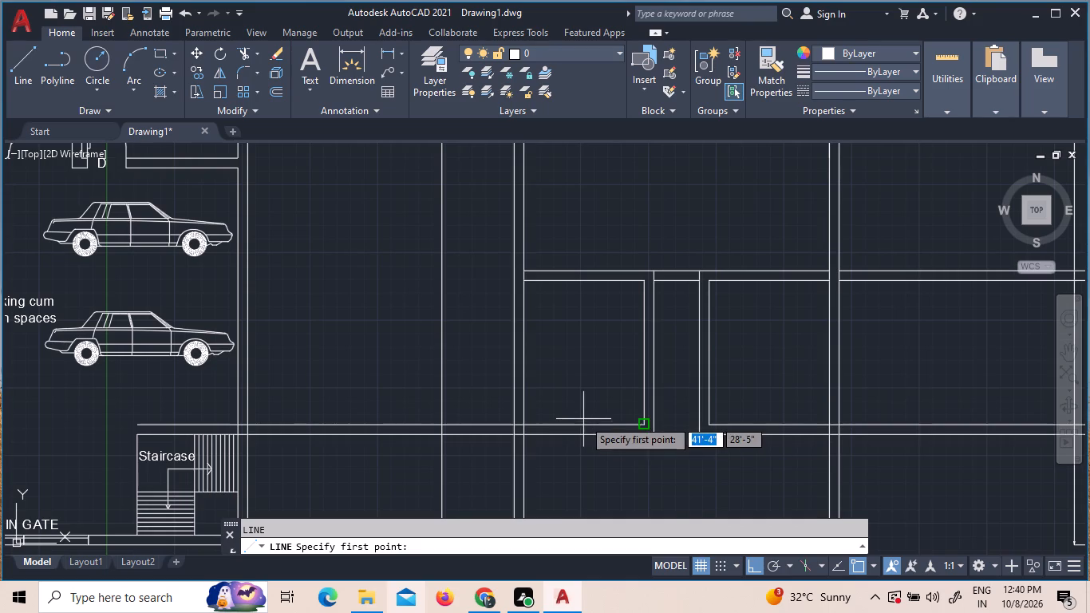
{"action": "scroll", "coordinate": [675, 409], "scroll_direction": "up", "scroll_amount": 1}
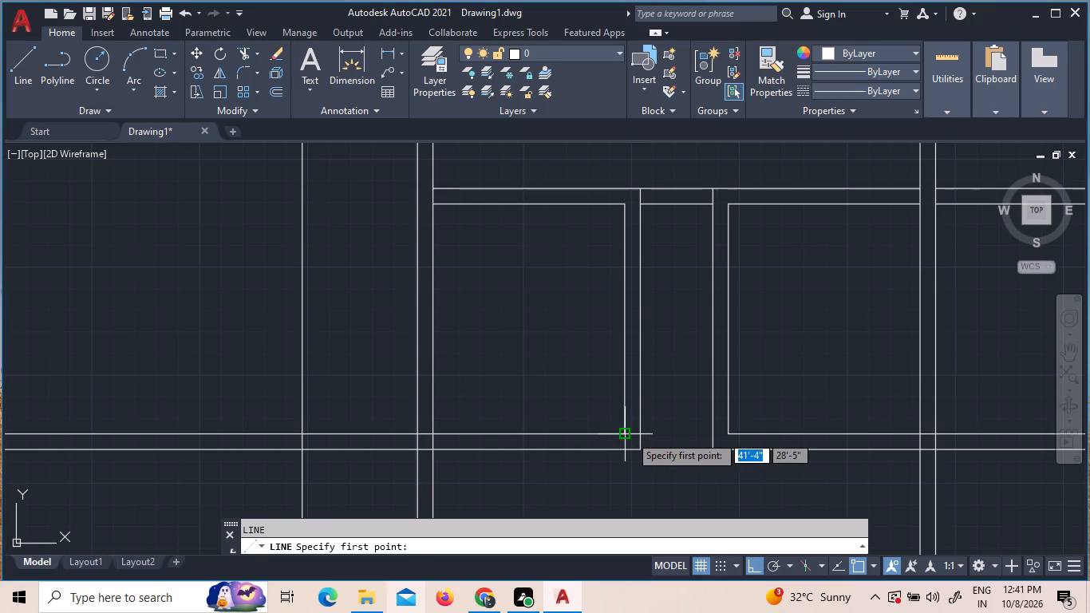
{"action": "left_click", "coordinate": [630, 435]}
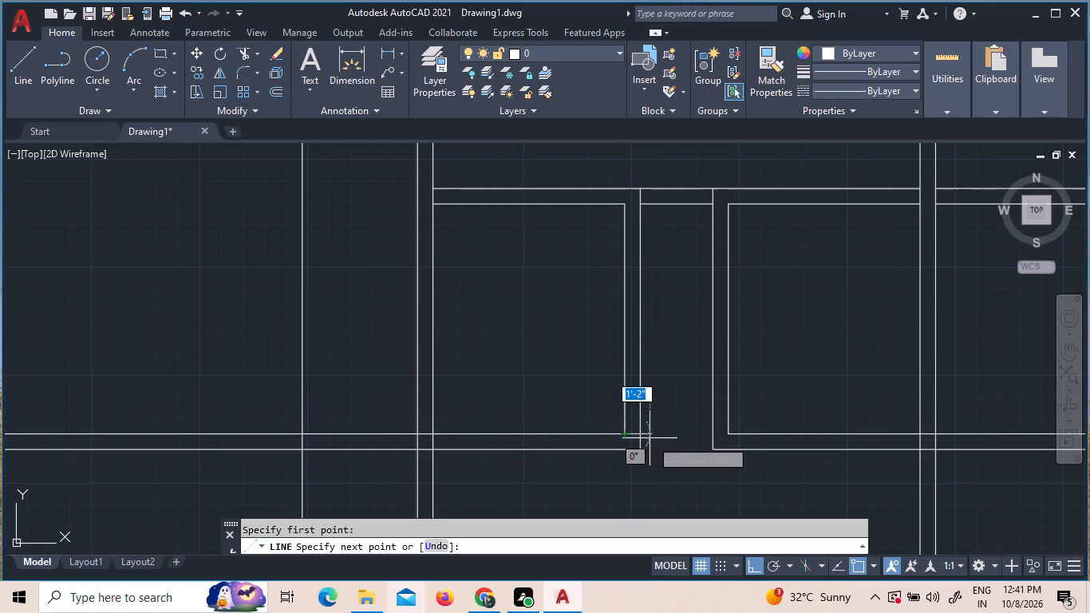
{"action": "scroll", "coordinate": [646, 437], "scroll_direction": "up", "scroll_amount": 2}
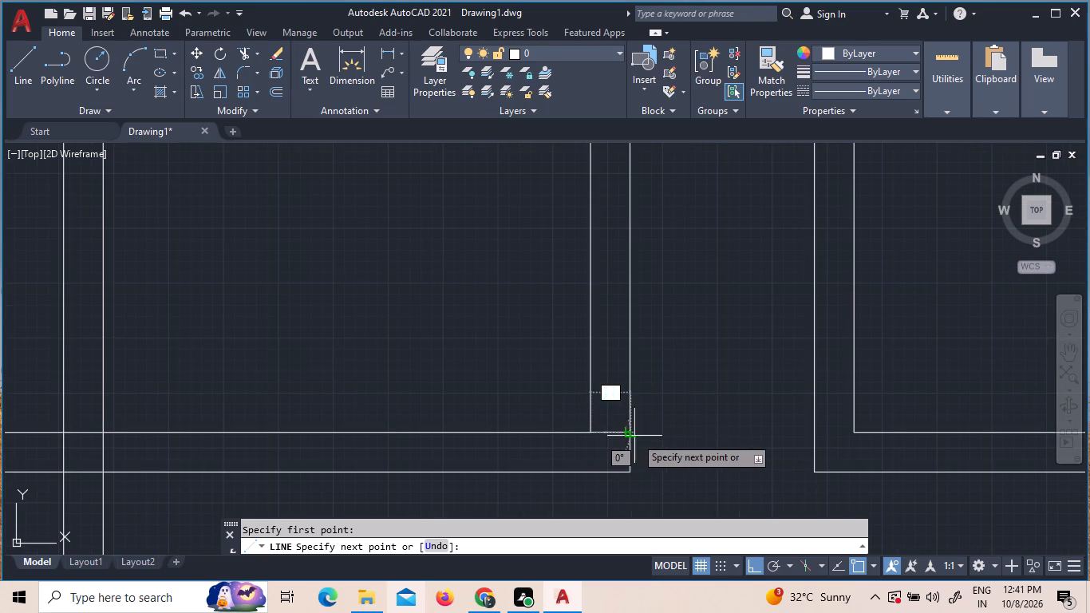
{"action": "left_click", "coordinate": [632, 435]}
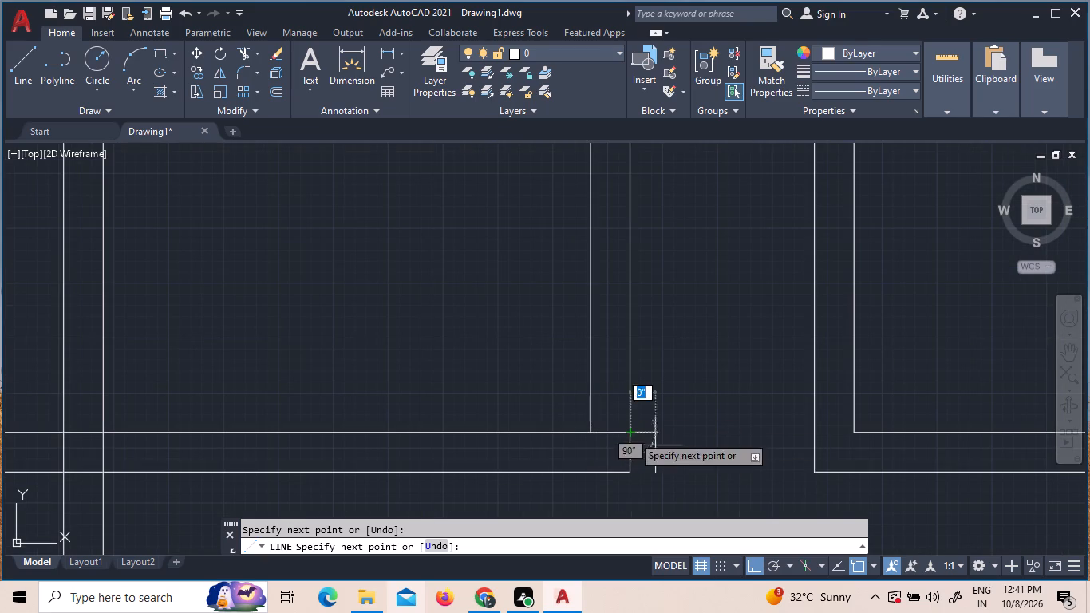
{"action": "scroll", "coordinate": [693, 466], "scroll_direction": "down", "scroll_amount": 4}
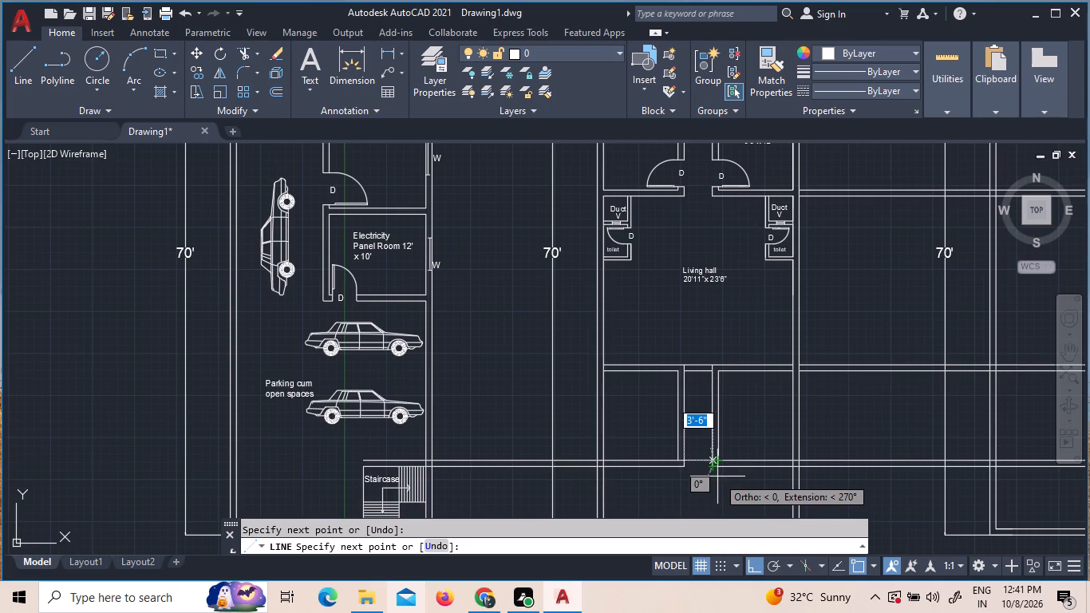
{"action": "scroll", "coordinate": [716, 480], "scroll_direction": "up", "scroll_amount": 6}
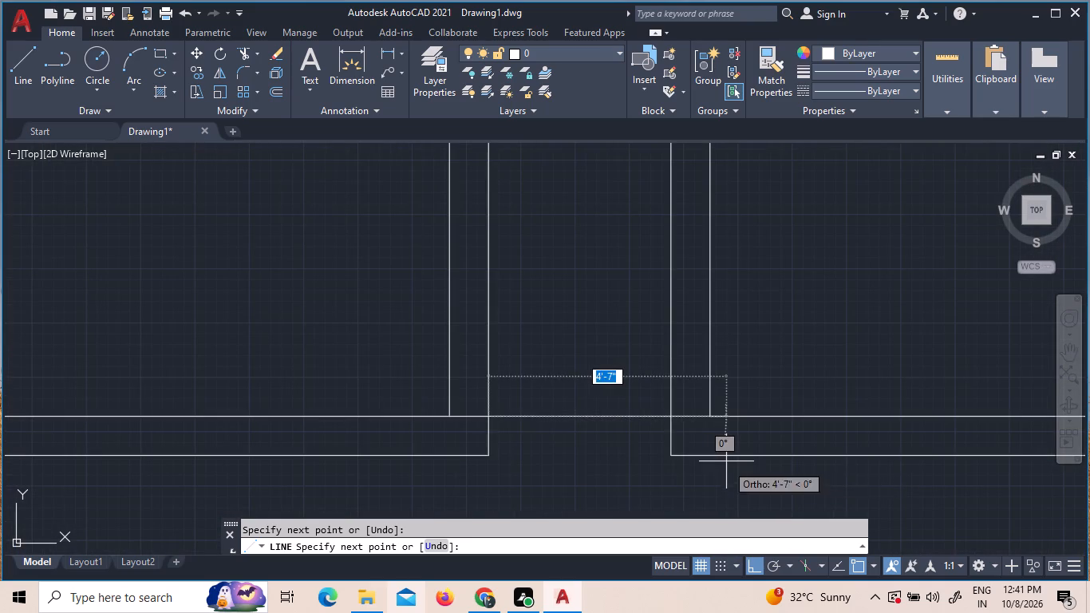
{"action": "key", "text": "Escape"}
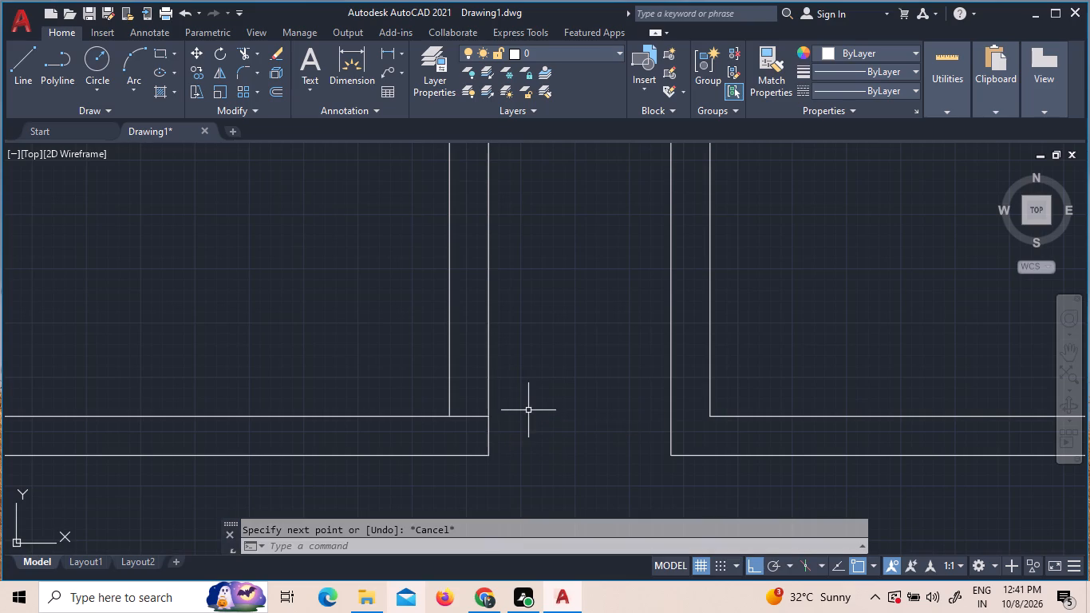
Draw a matching 9" horizontal line across the lower end of the passage's right wall, from its outer line's corner to its inner line.
{"action": "left_click", "coordinate": [21, 77]}
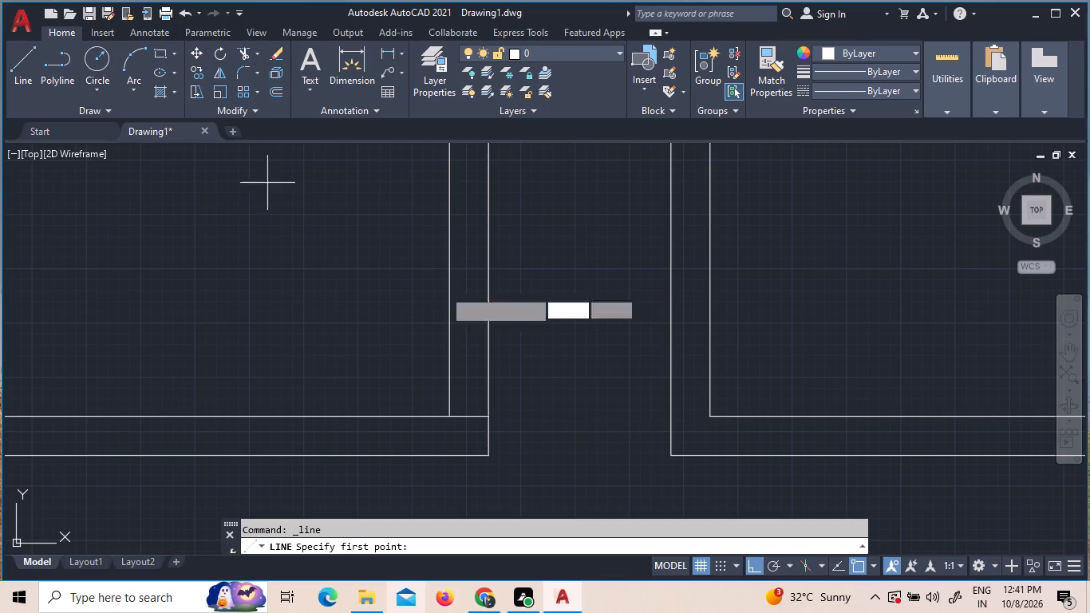
{"action": "left_click", "coordinate": [714, 417]}
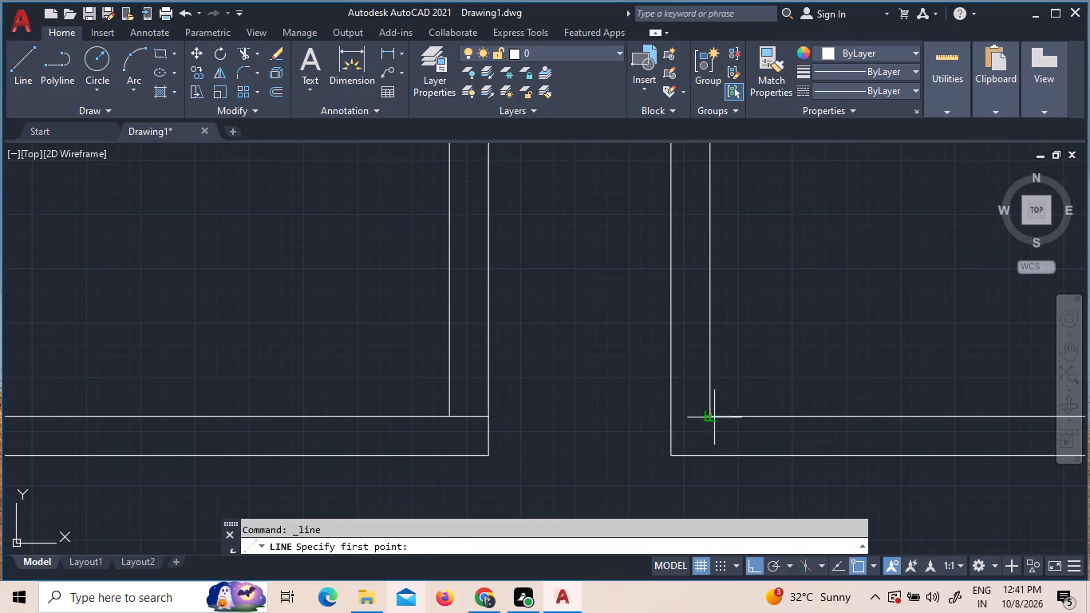
{"action": "left_click", "coordinate": [673, 416]}
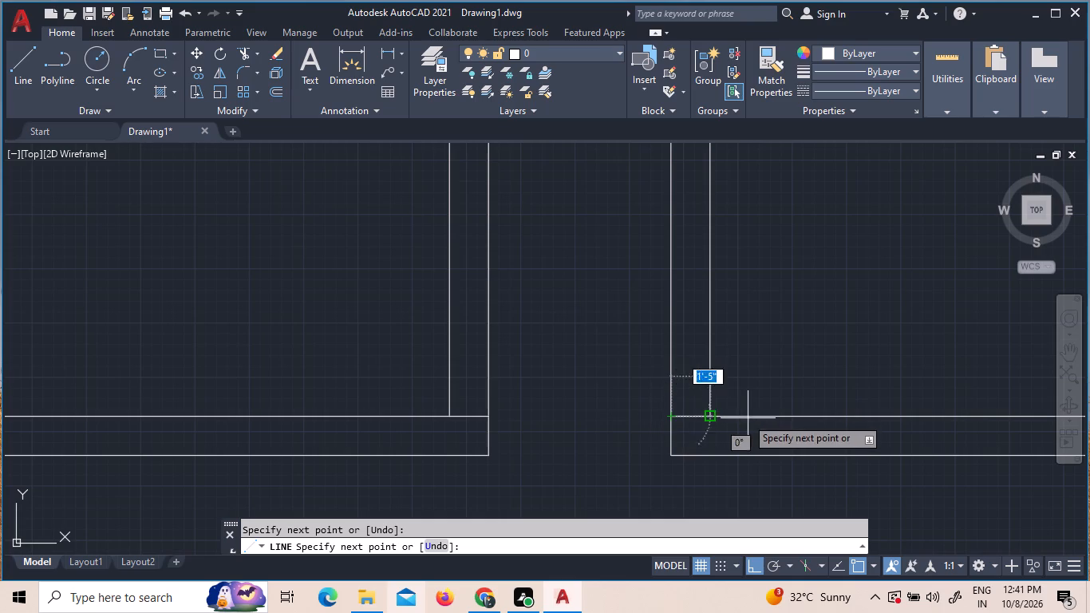
{"action": "key", "text": "Escape"}
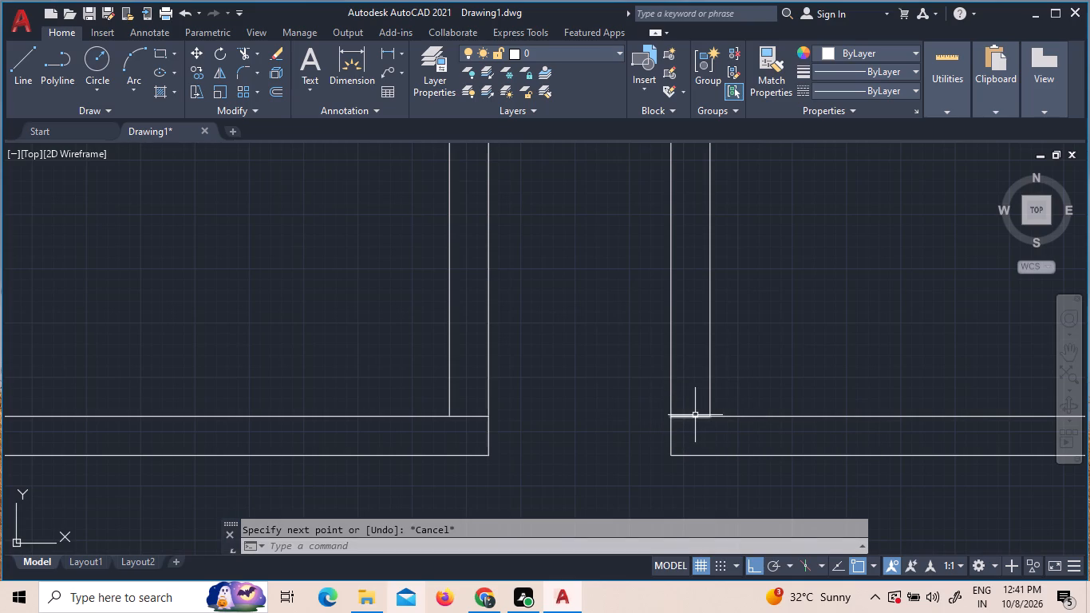
Offset the short cross lines at the lower ends of both passage walls 5" upward into the walls.
{"action": "left_click", "coordinate": [695, 415]}
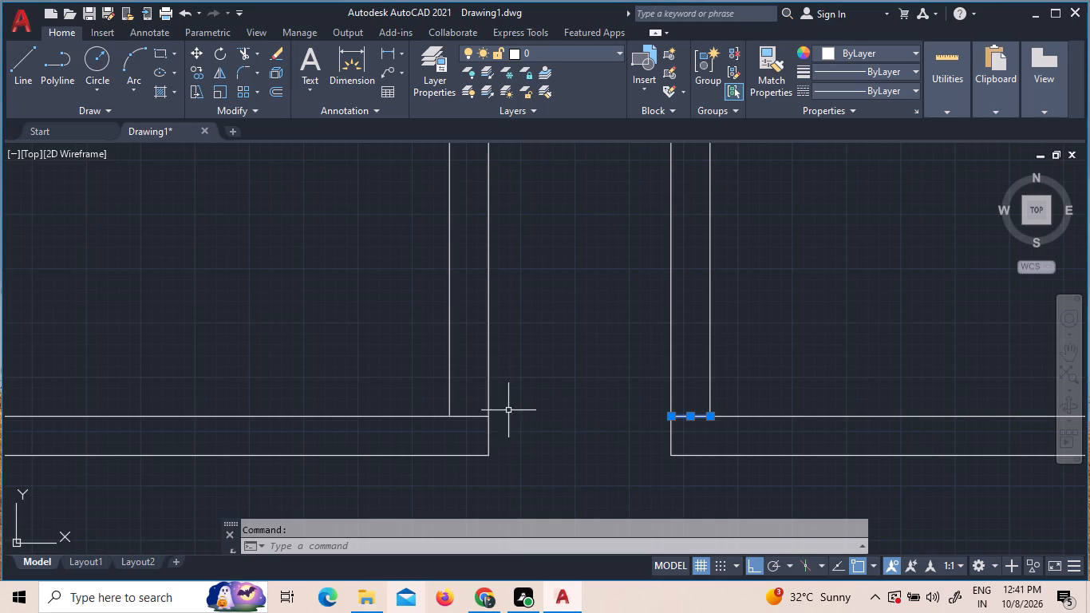
{"action": "left_click", "coordinate": [476, 417]}
{"action": "key", "text": "o"}
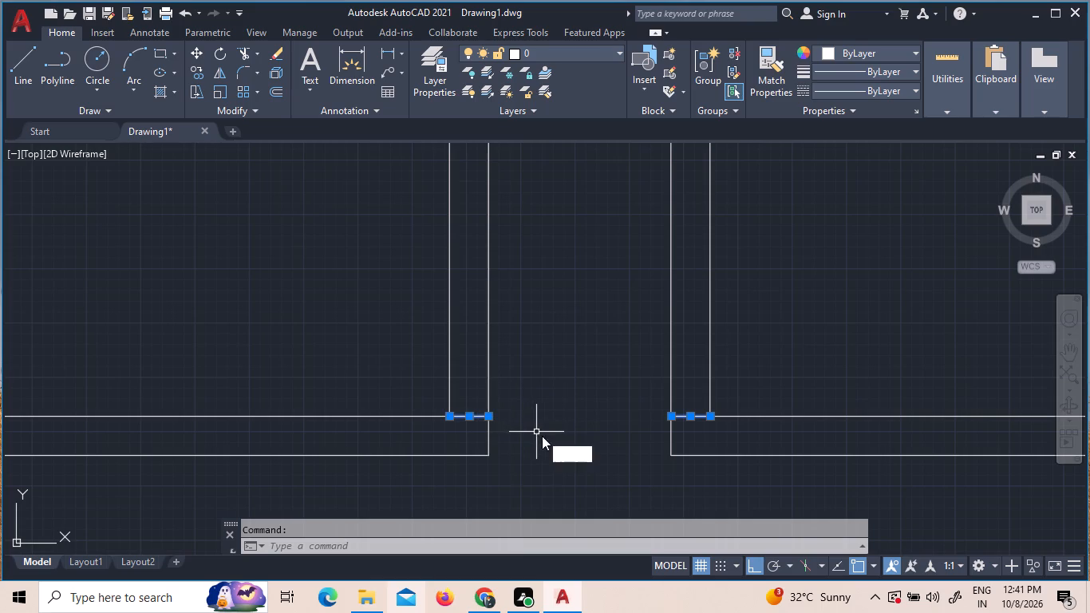
{"action": "key", "text": "Return"}
{"action": "key", "text": "5"}
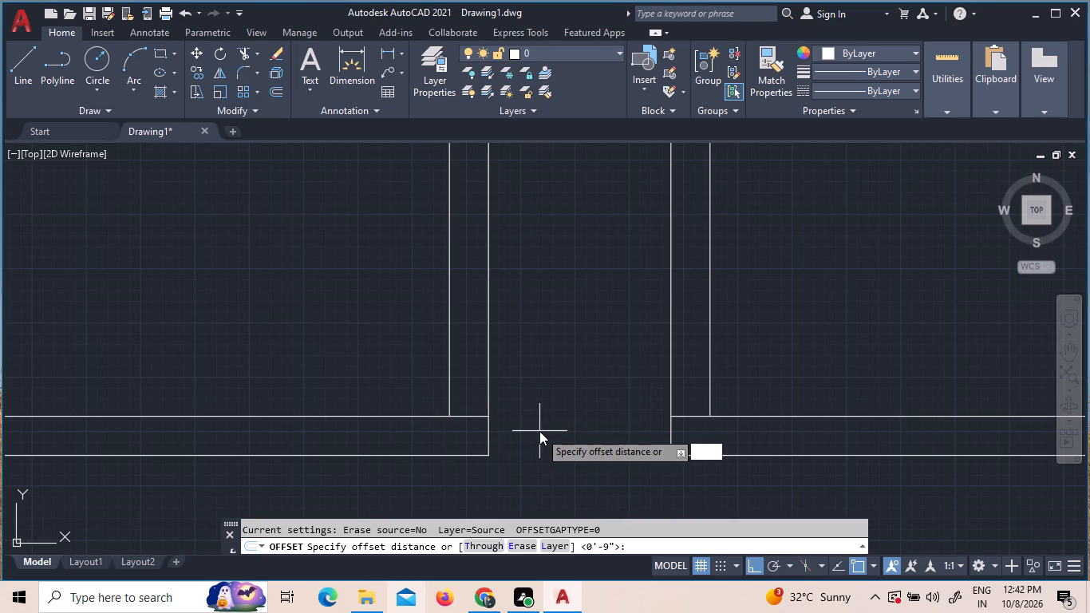
{"action": "key", "text": "shift+quotedbl"}
{"action": "key", "text": "Return"}
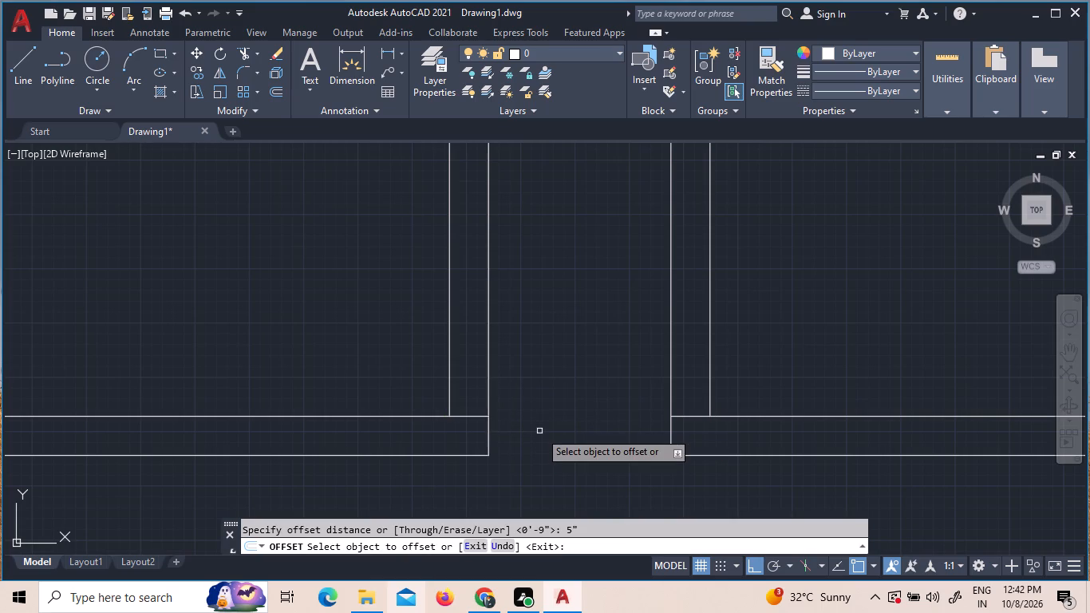
{"action": "left_click", "coordinate": [470, 414]}
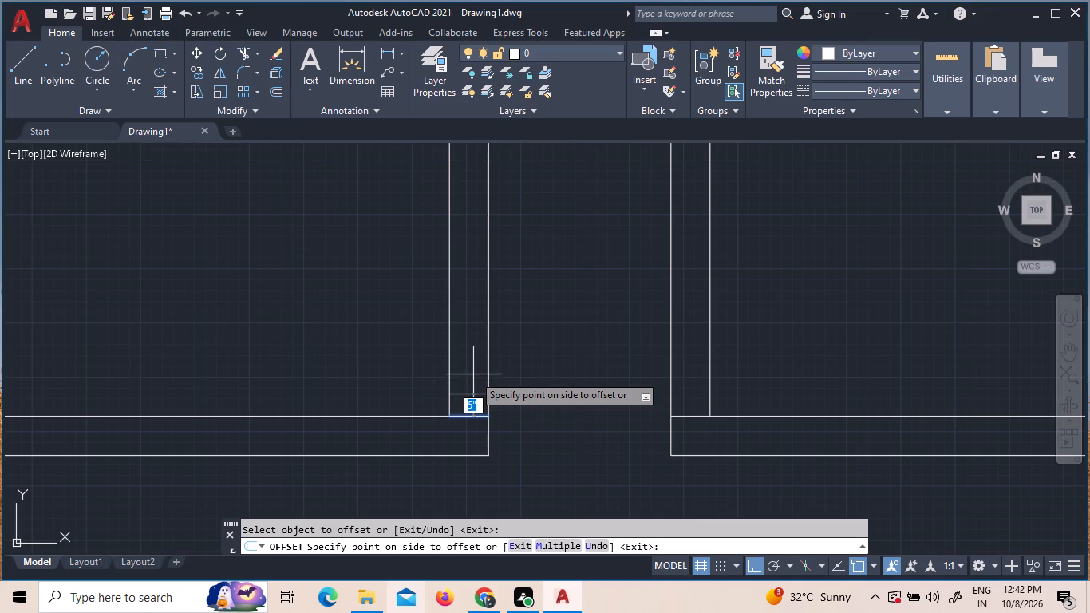
{"action": "left_click", "coordinate": [473, 372]}
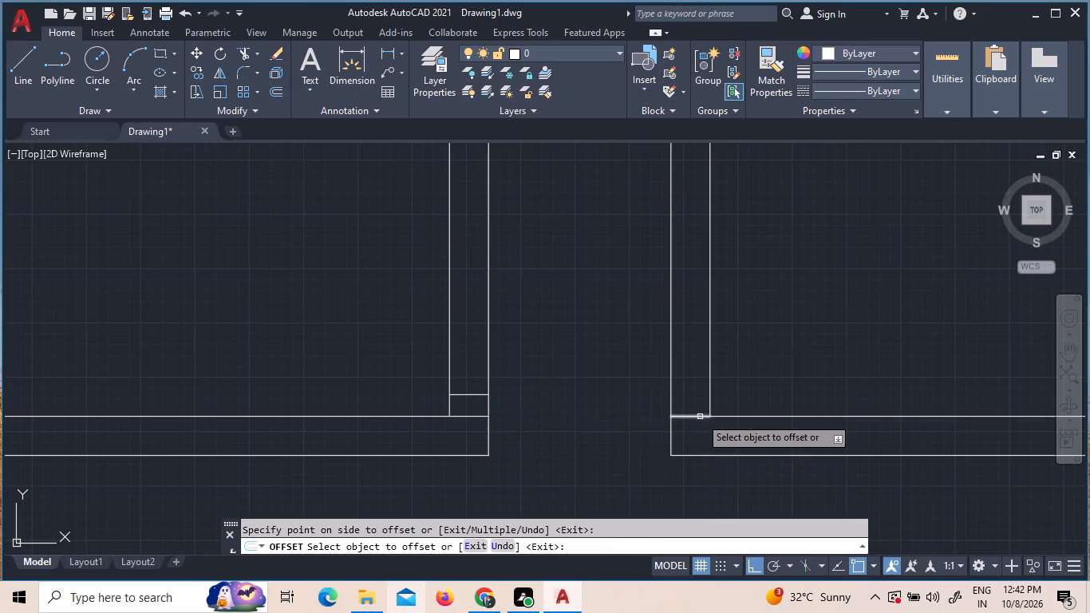
{"action": "left_click", "coordinate": [700, 417]}
{"action": "left_click", "coordinate": [701, 377]}
Draw a short vertical line across the living hall's lower cross wall, extending the passage's left wall outer line up to the wall's upper line.
{"action": "scroll", "coordinate": [697, 431], "scroll_direction": "down", "scroll_amount": 3}
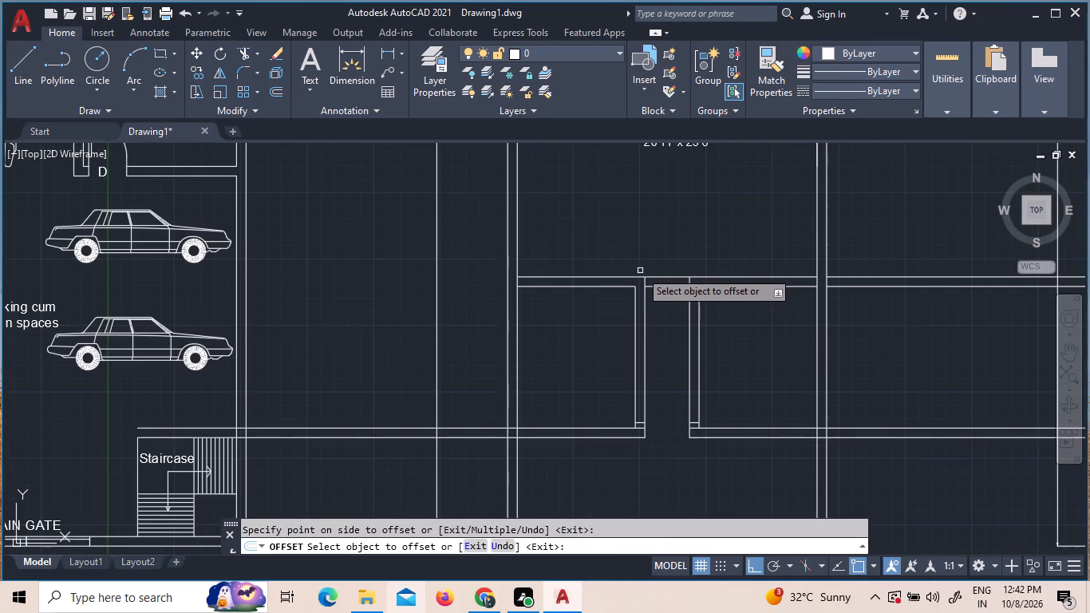
{"action": "scroll", "coordinate": [640, 271], "scroll_direction": "up", "scroll_amount": 3}
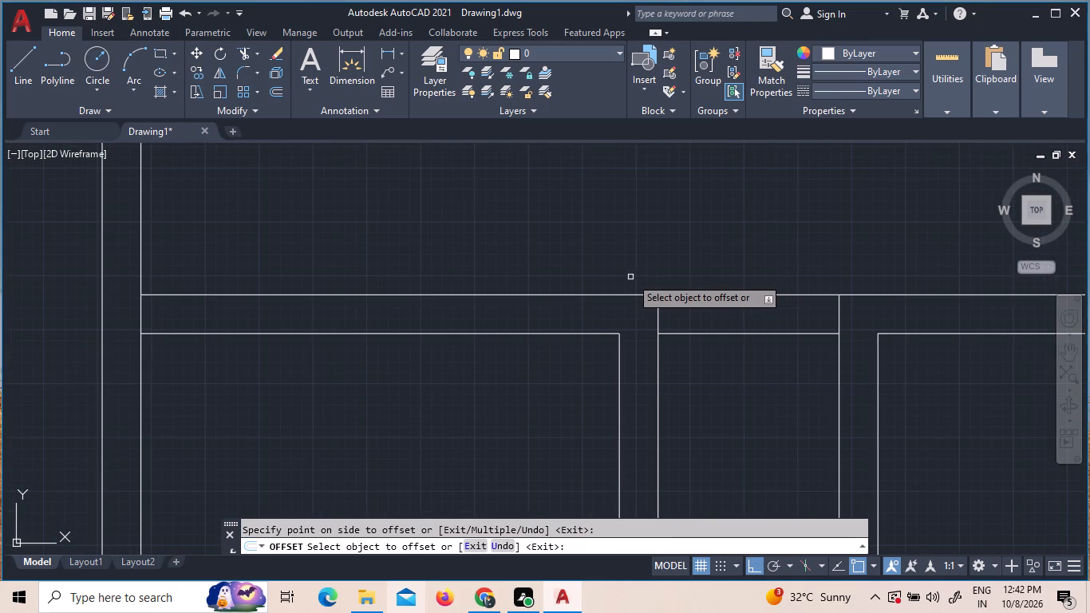
{"action": "scroll", "coordinate": [622, 279], "scroll_direction": "down", "scroll_amount": 3}
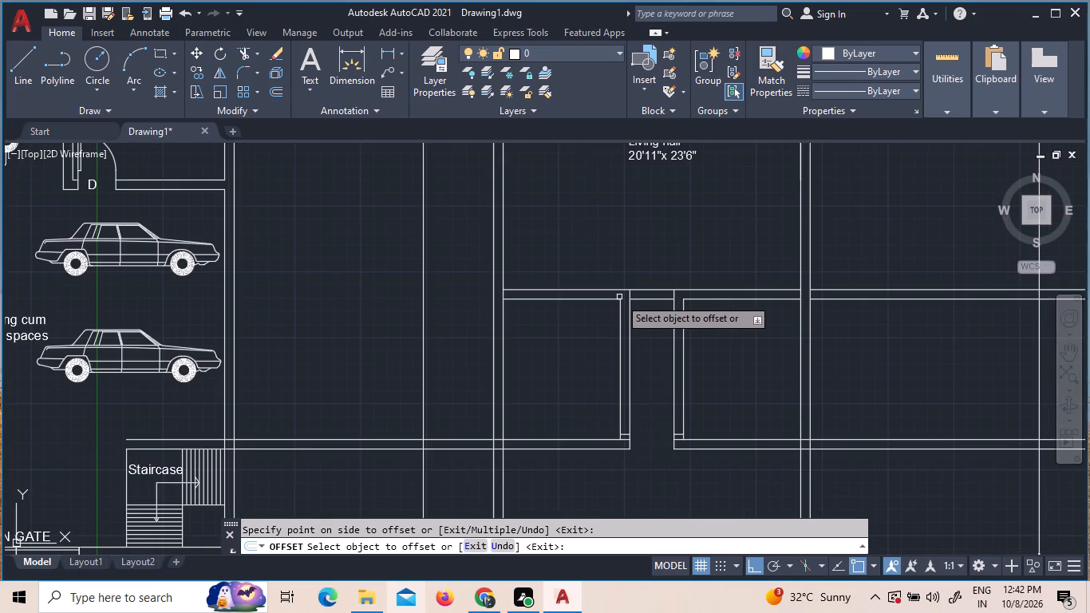
{"action": "scroll", "coordinate": [629, 293], "scroll_direction": "up", "scroll_amount": 2}
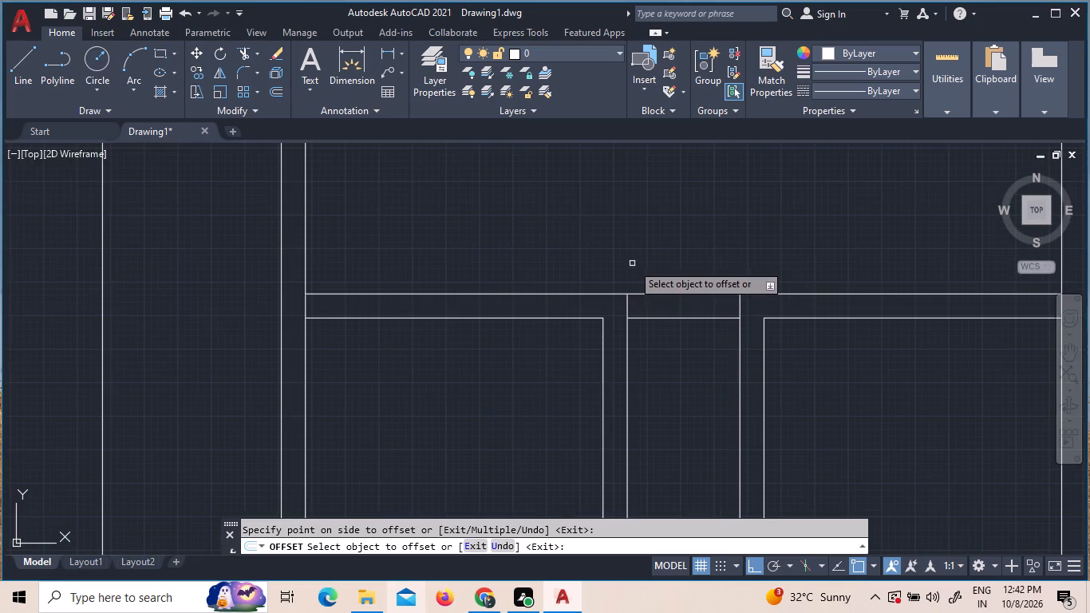
{"action": "left_click", "coordinate": [12, 64]}
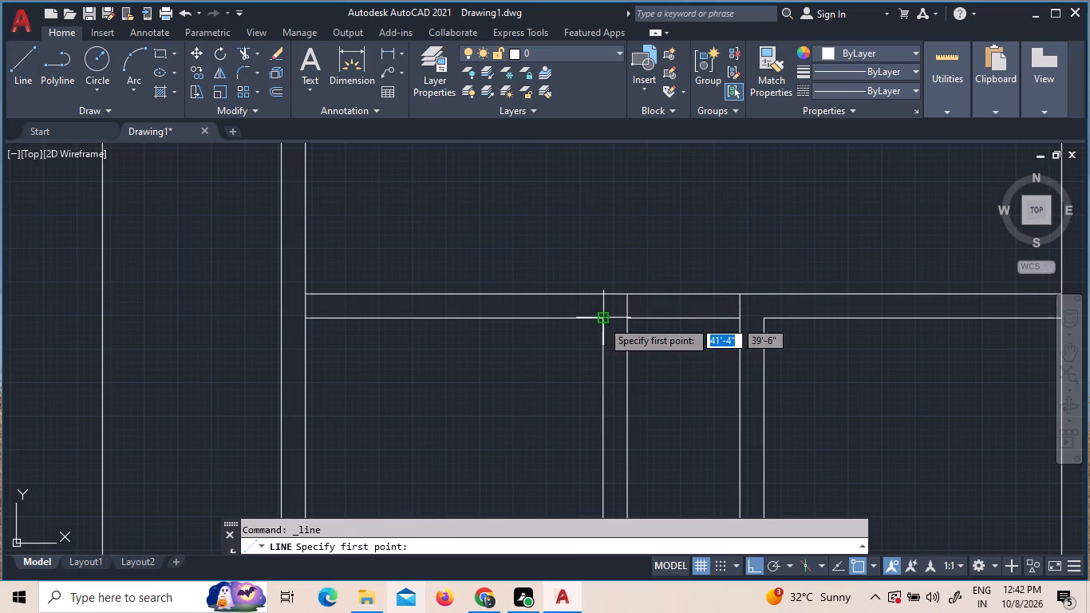
{"action": "scroll", "coordinate": [595, 343], "scroll_direction": "down", "scroll_amount": 3}
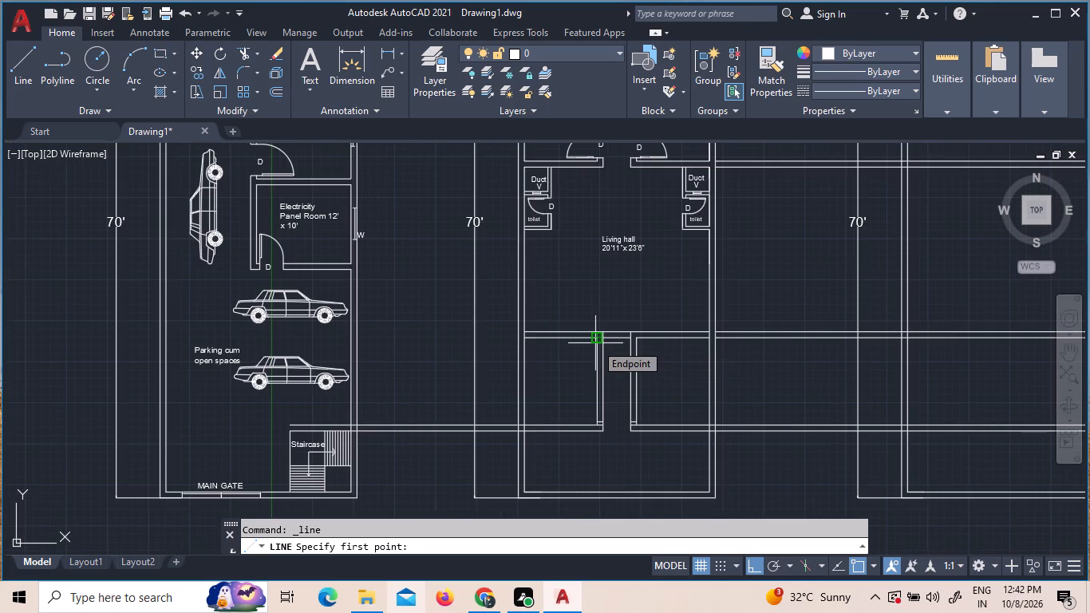
{"action": "scroll", "coordinate": [595, 332], "scroll_direction": "up", "scroll_amount": 5}
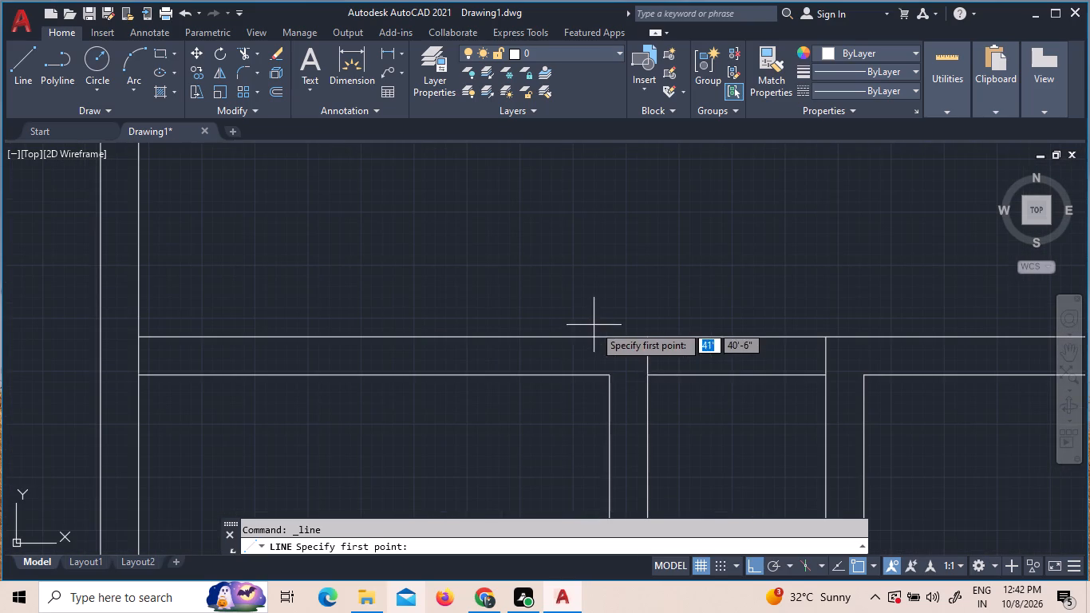
{"action": "left_click", "coordinate": [613, 377]}
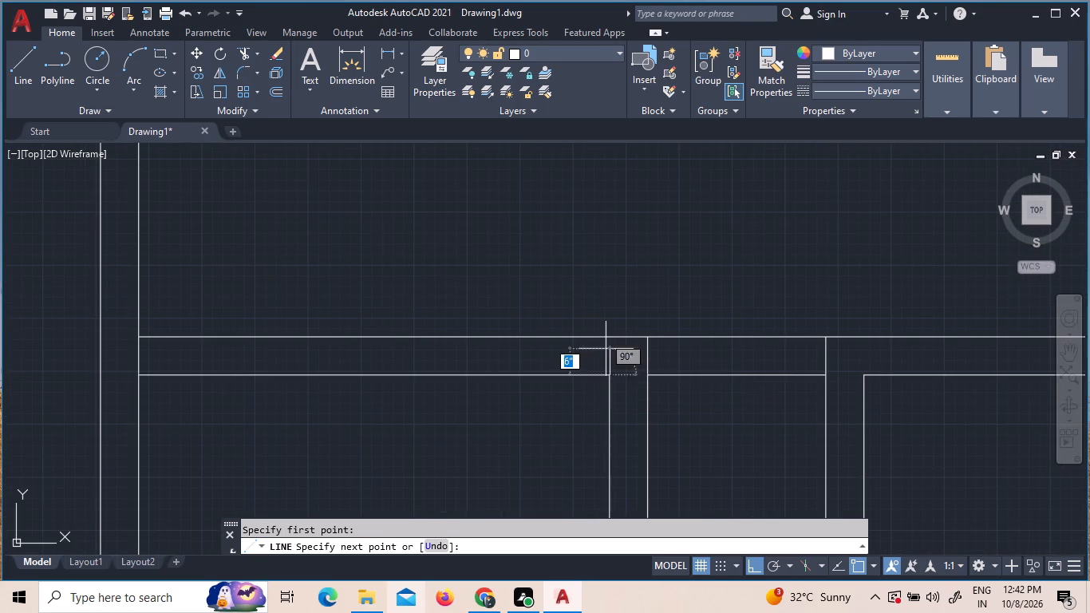
{"action": "left_click", "coordinate": [610, 342]}
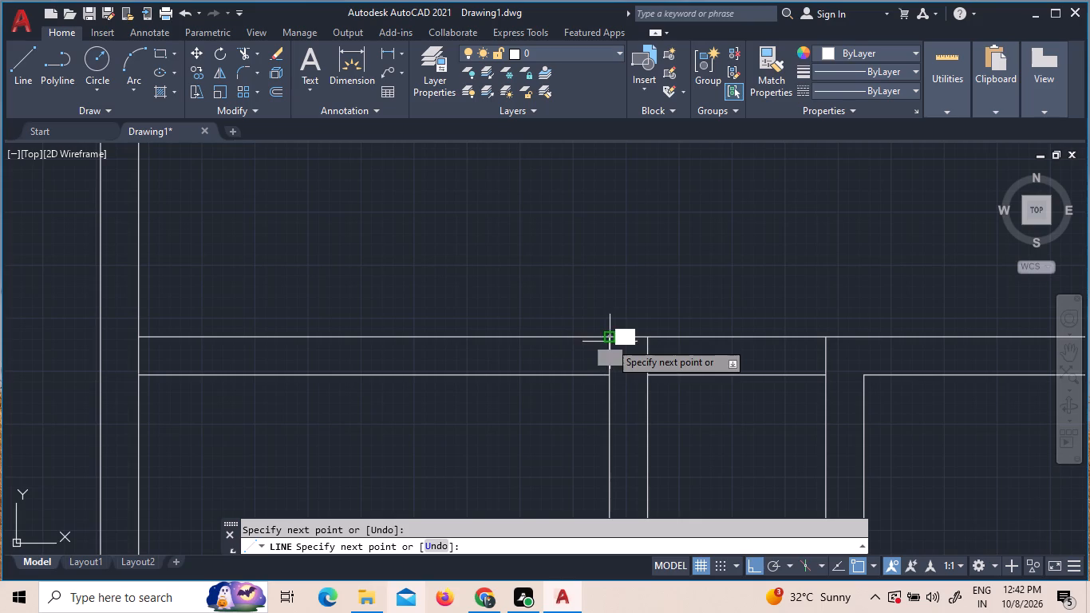
{"action": "key", "text": "Escape"}
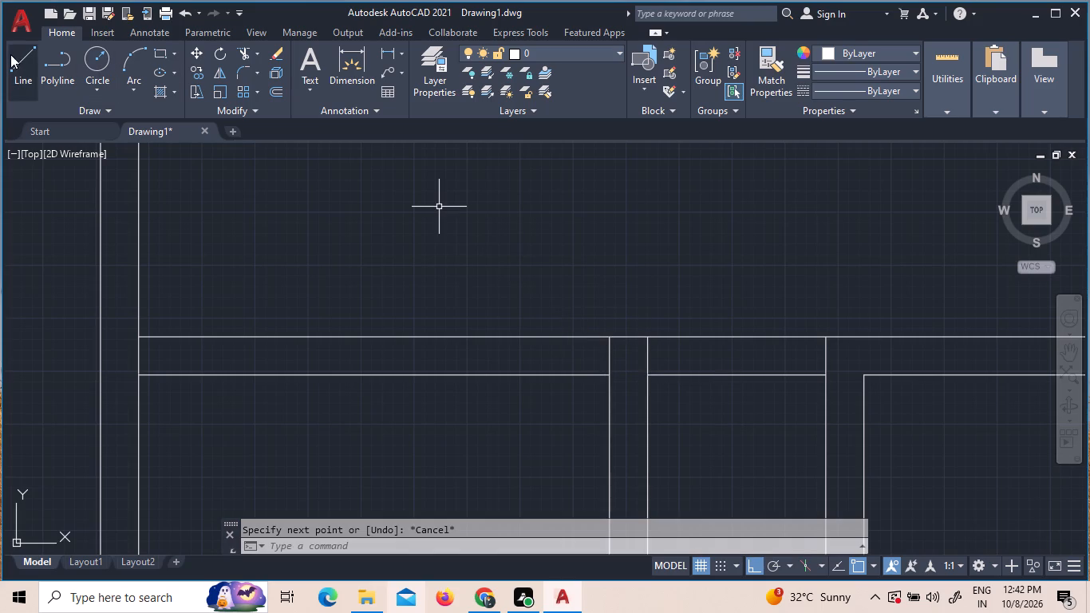
Draw a matching 9" vertical line across the cross wall from the corner of the passage's right wall outer line.
{"action": "left_click", "coordinate": [10, 54]}
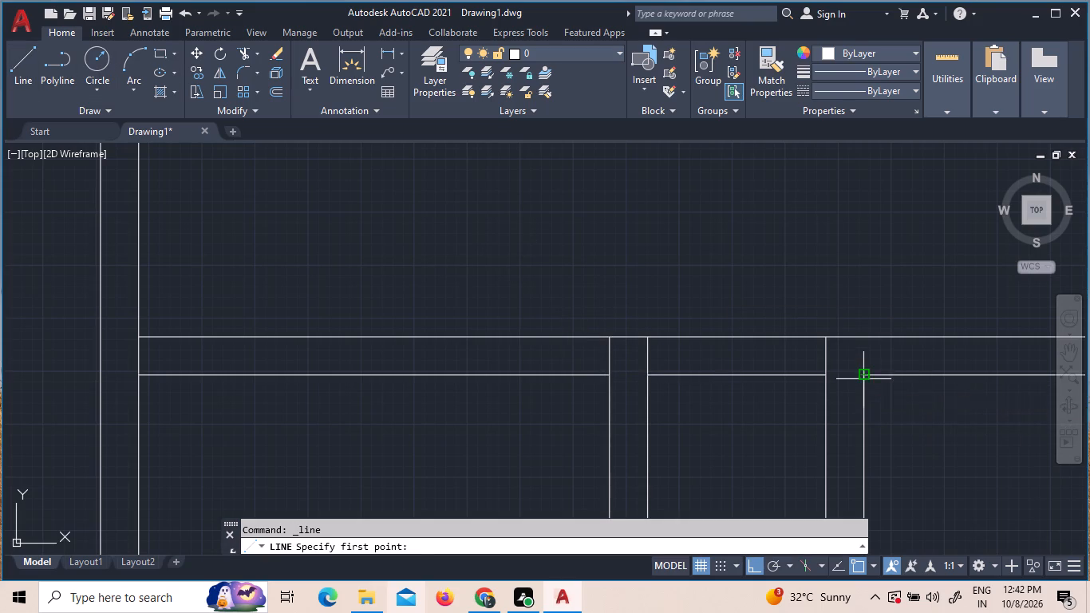
{"action": "left_click", "coordinate": [863, 378]}
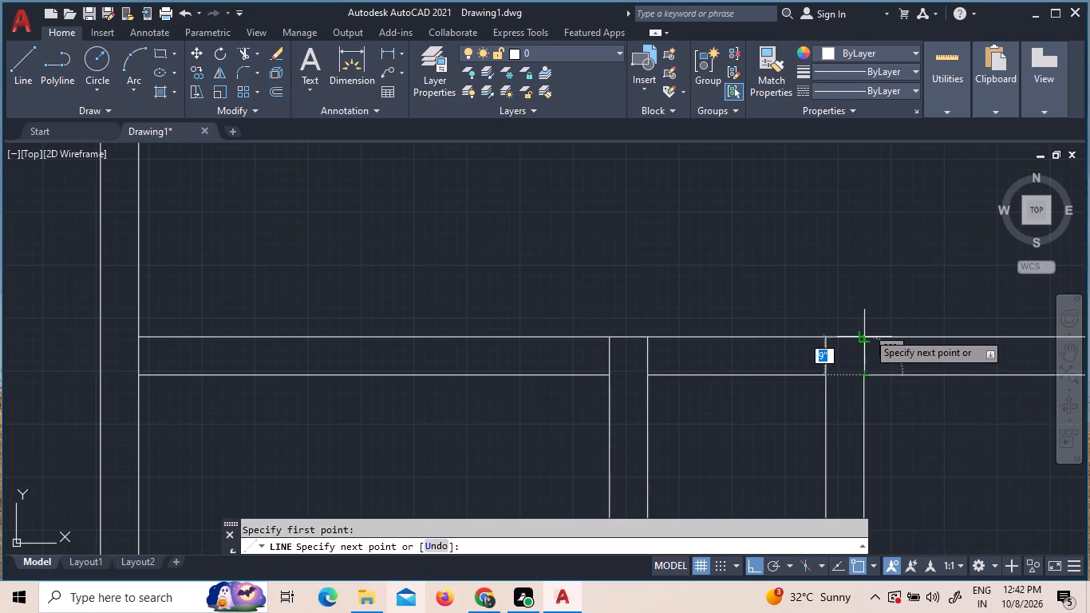
{"action": "left_click", "coordinate": [869, 332]}
{"action": "key", "text": "Escape"}
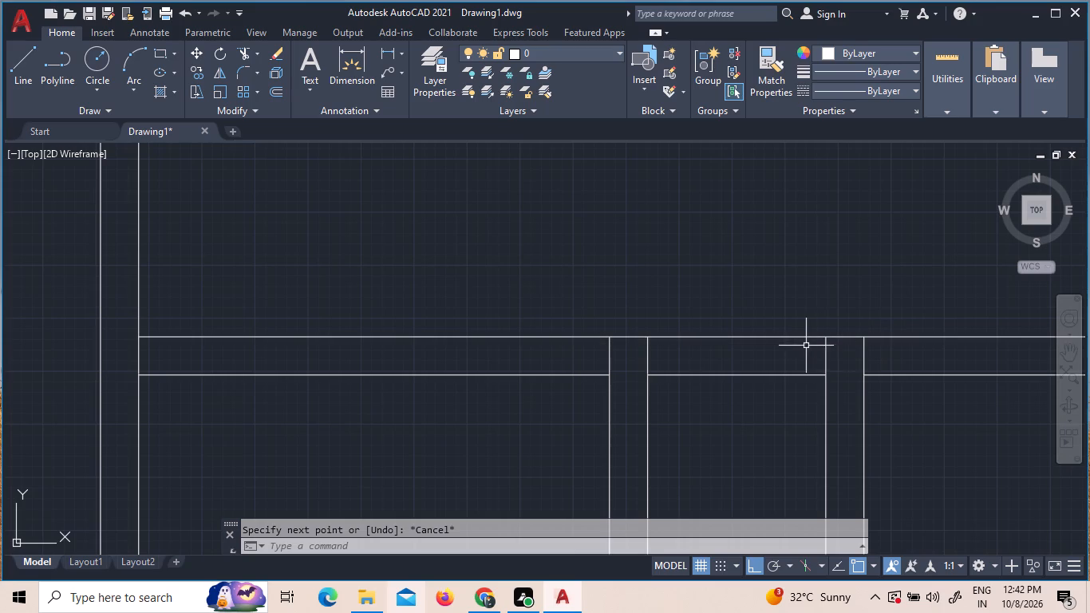
Offset both short vertical lines in the cross wall 5" outward, away from the passage.
{"action": "key", "text": "o"}
{"action": "key", "text": "Return"}
{"action": "key", "text": "Return"}
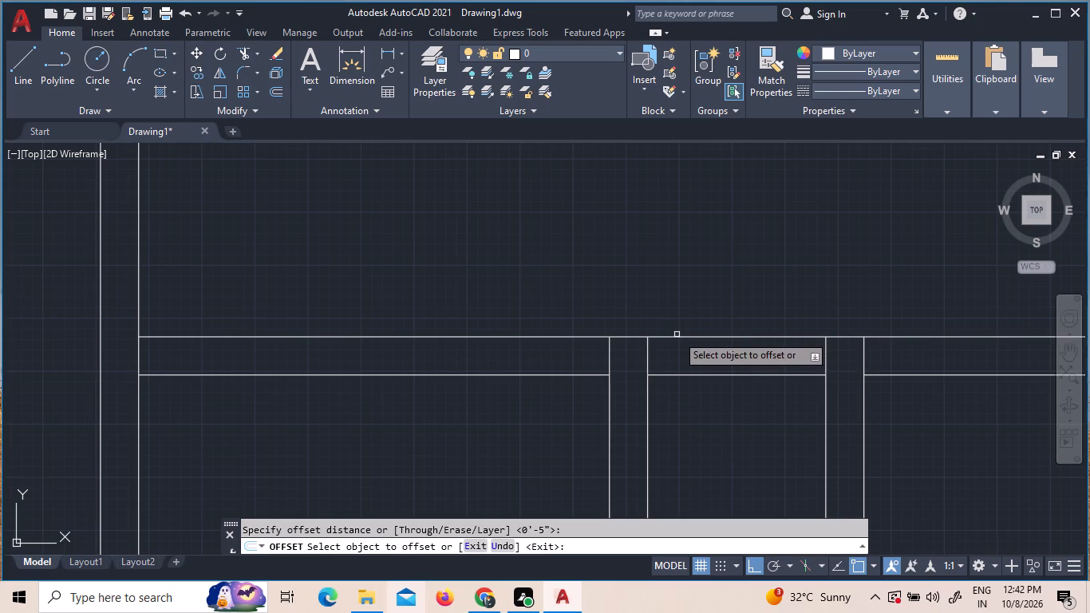
{"action": "left_click", "coordinate": [610, 355]}
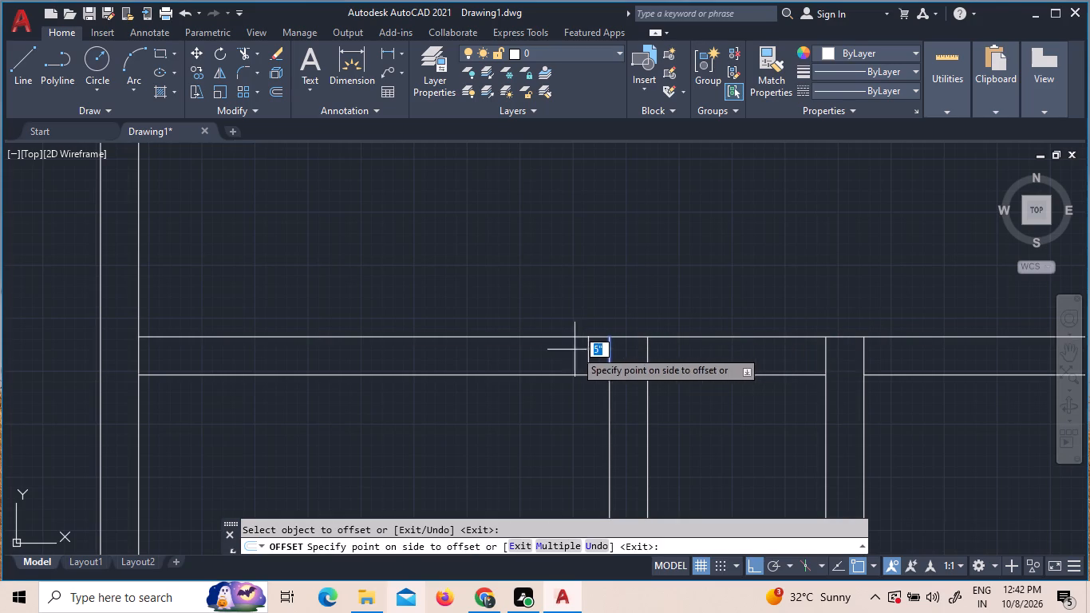
{"action": "left_click", "coordinate": [570, 352]}
{"action": "left_click", "coordinate": [864, 365]}
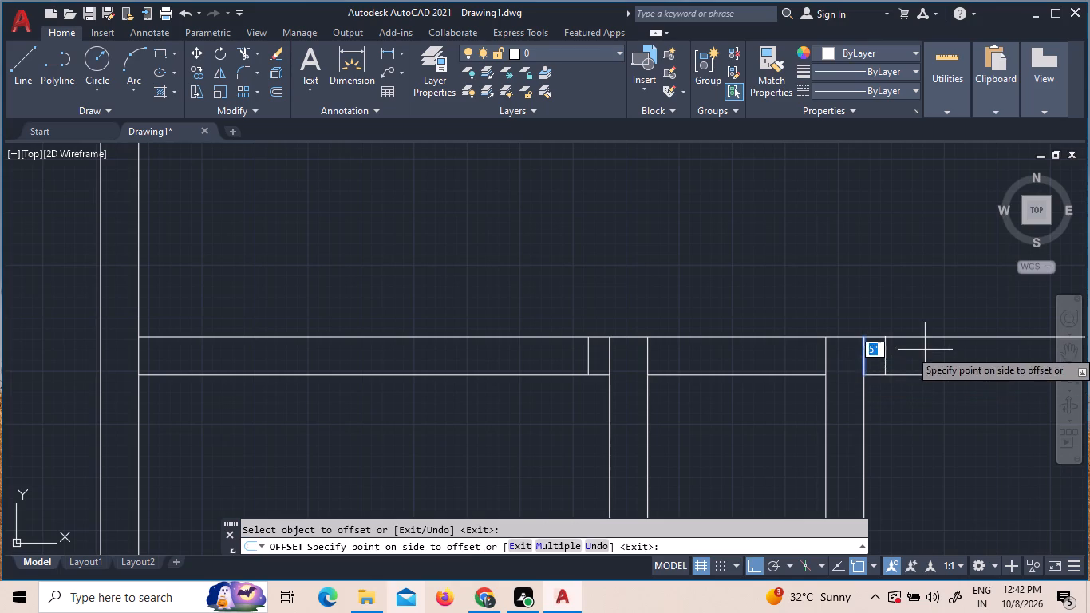
{"action": "left_click", "coordinate": [925, 350]}
Trim the cross wall's two lines across the passage opening and the original short vertical lines at both upper passage wall corners.
{"action": "scroll", "coordinate": [902, 361], "scroll_direction": "down", "scroll_amount": 5}
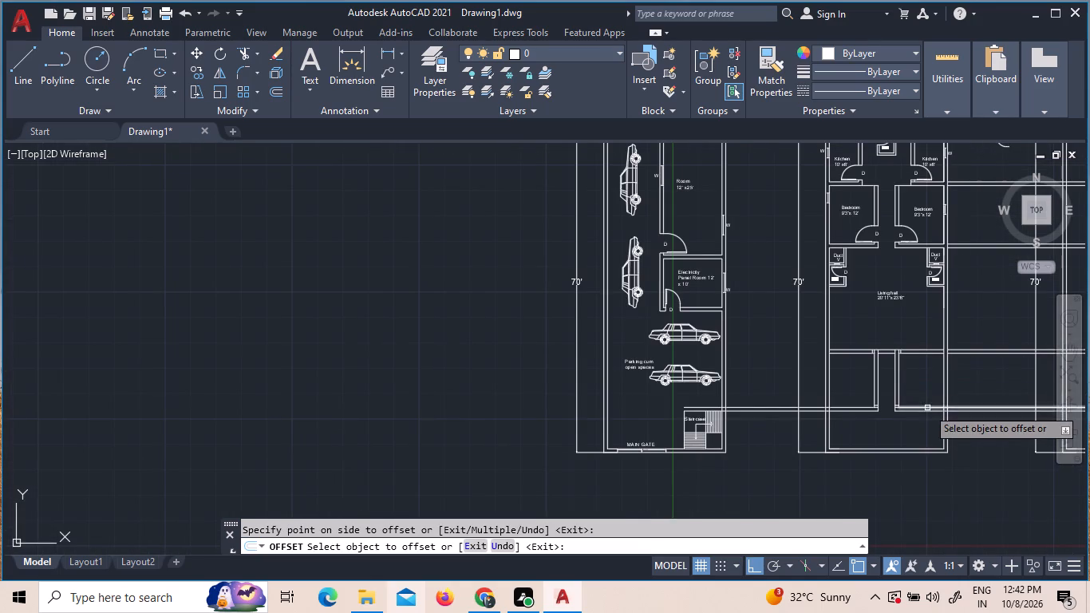
{"action": "middle_click_drag", "start_coordinate": [925, 382], "coordinate": [730, 362]}
{"action": "scroll", "coordinate": [740, 292], "scroll_direction": "up", "scroll_amount": 1}
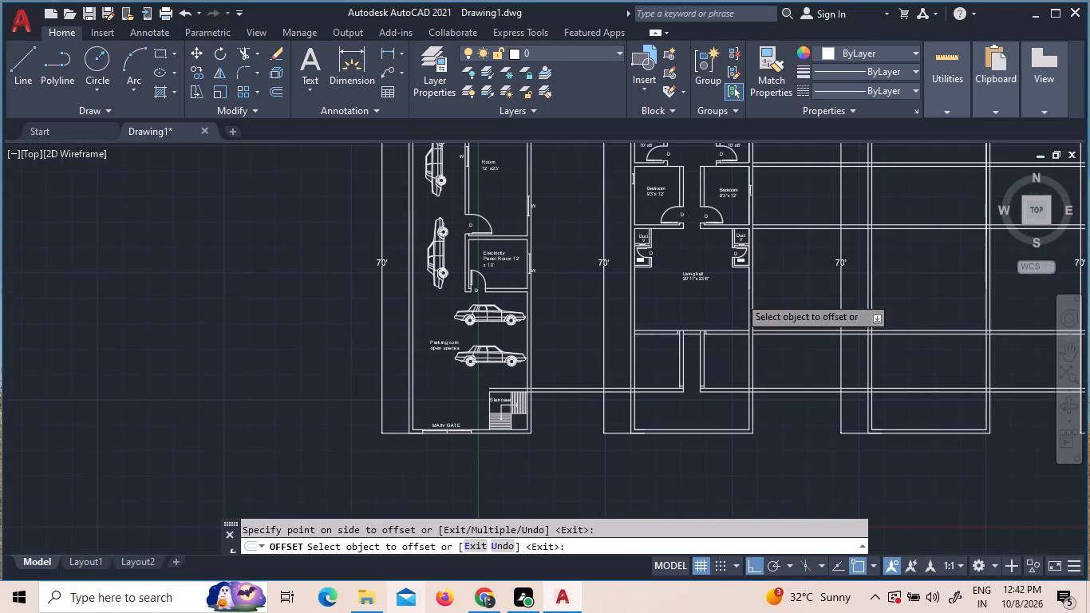
{"action": "scroll", "coordinate": [697, 391], "scroll_direction": "up", "scroll_amount": 2}
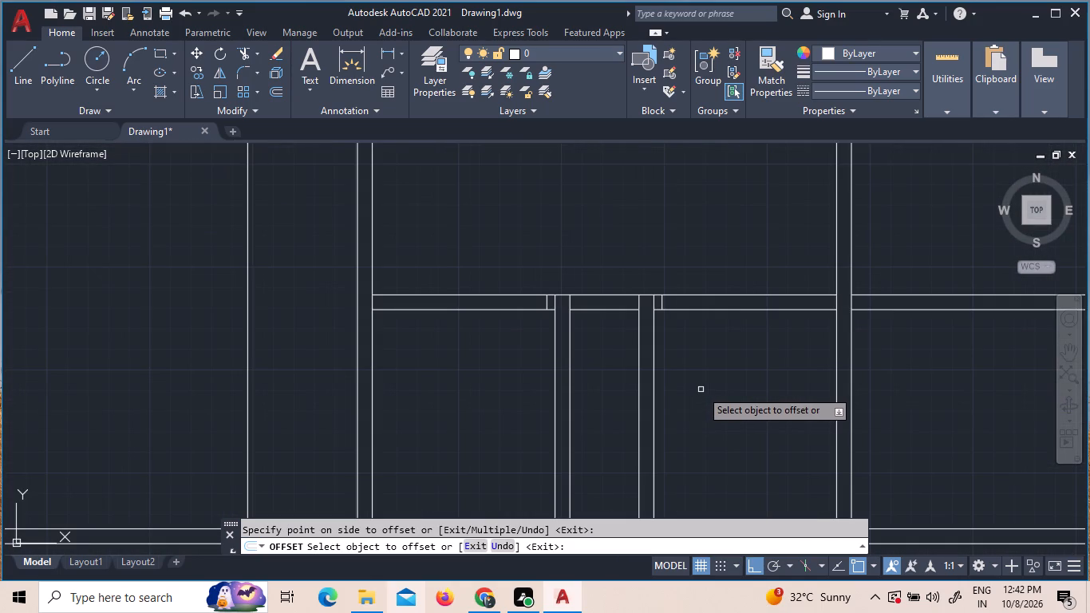
{"action": "scroll", "coordinate": [701, 390], "scroll_direction": "down", "scroll_amount": 2}
{"action": "scroll", "coordinate": [698, 398], "scroll_direction": "up", "scroll_amount": 1}
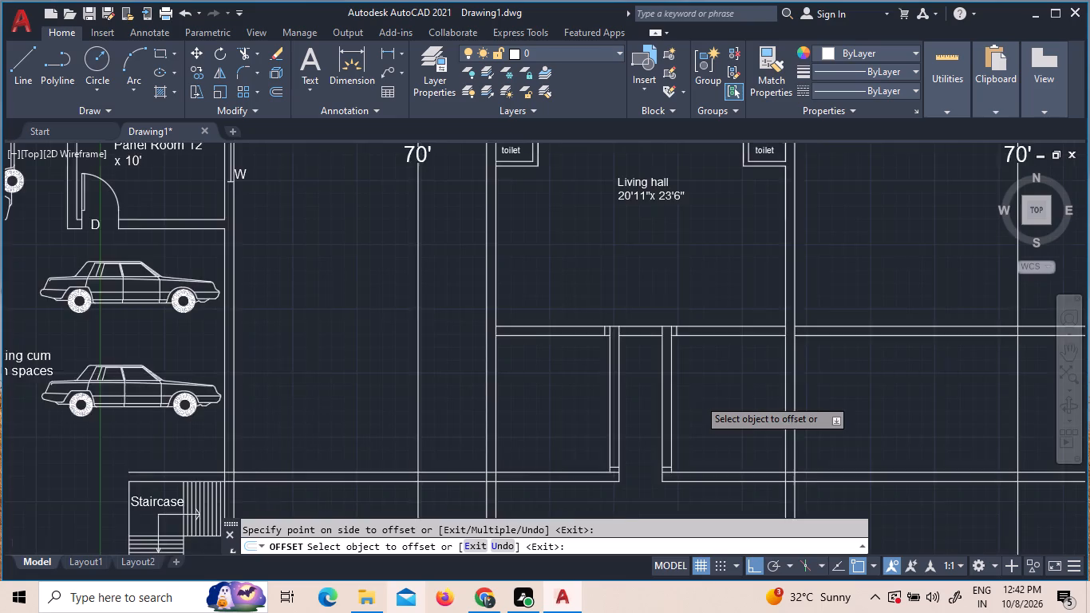
{"action": "scroll", "coordinate": [698, 398], "scroll_direction": "up", "scroll_amount": 1}
{"action": "scroll", "coordinate": [706, 386], "scroll_direction": "down", "scroll_amount": 1}
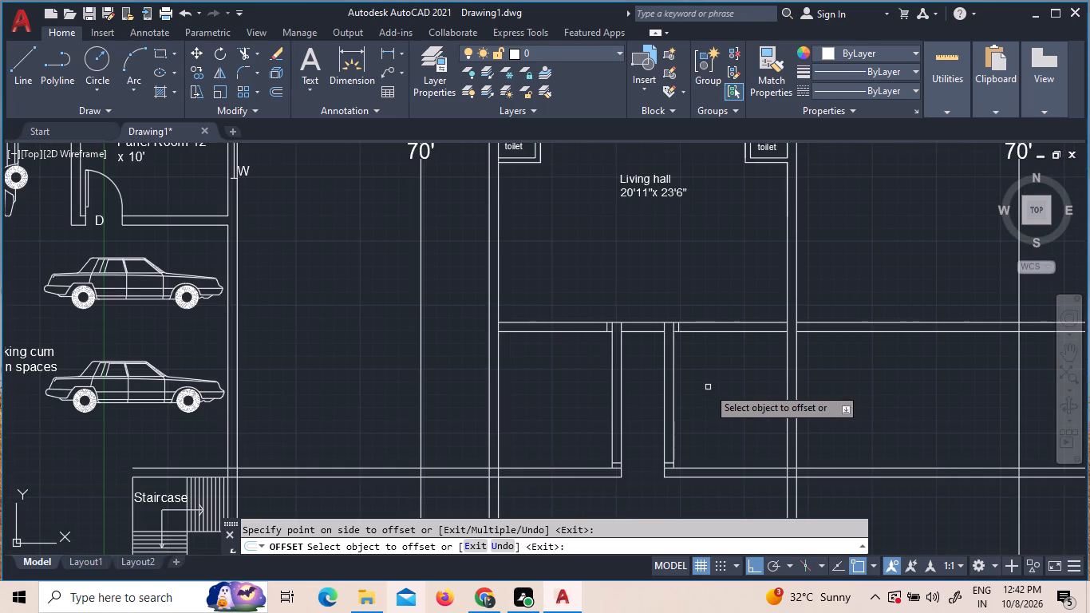
{"action": "type", "text": "tr"}
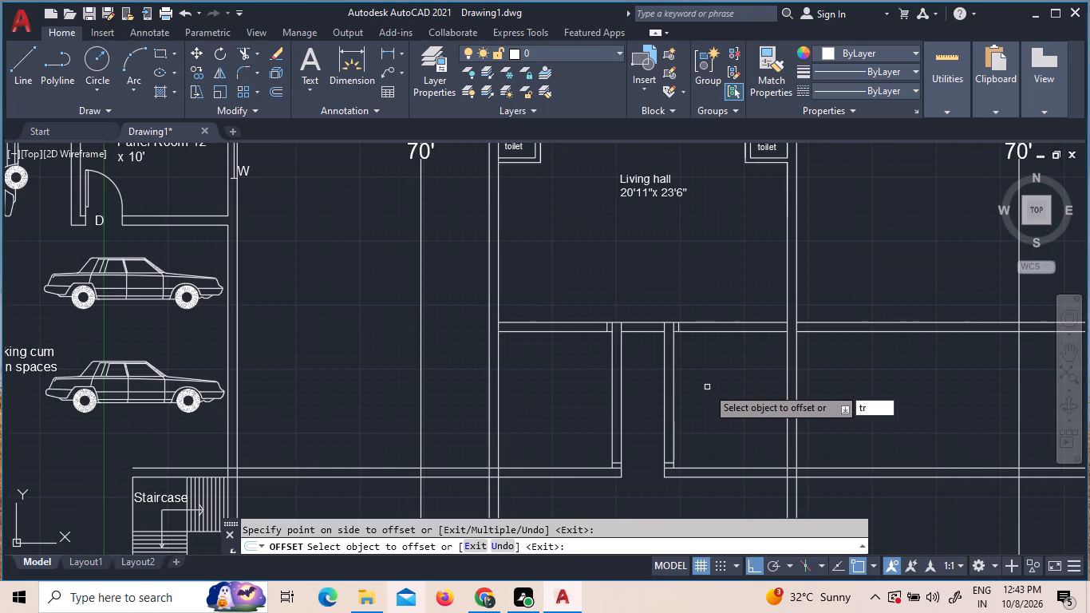
{"action": "key", "text": "Return"}
{"action": "key", "text": "Return"}
{"action": "type", "text": "tr"}
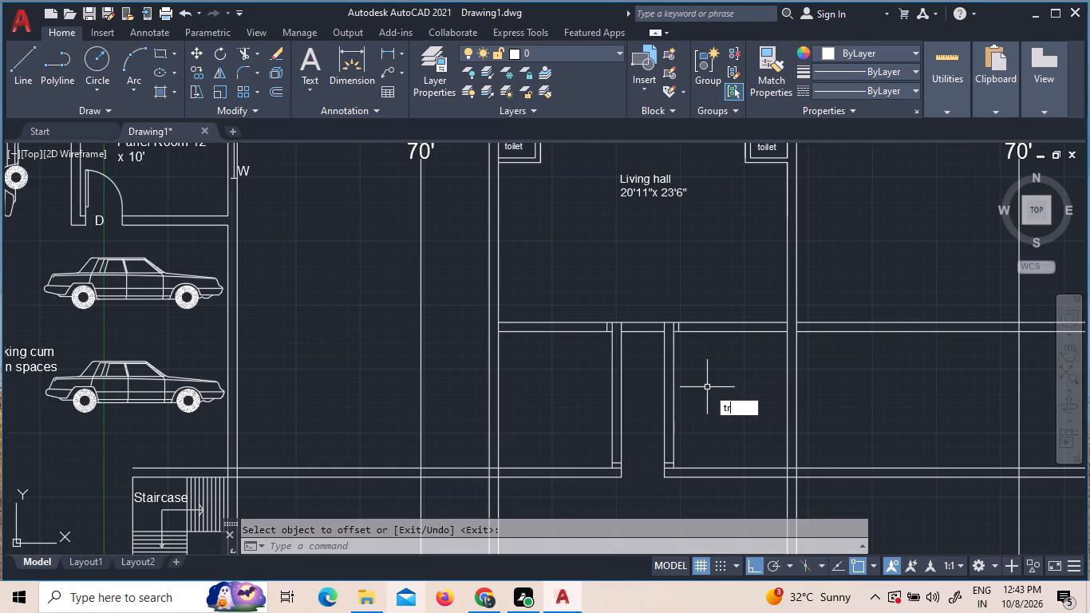
{"action": "key", "text": "Return"}
{"action": "key", "text": "Return"}
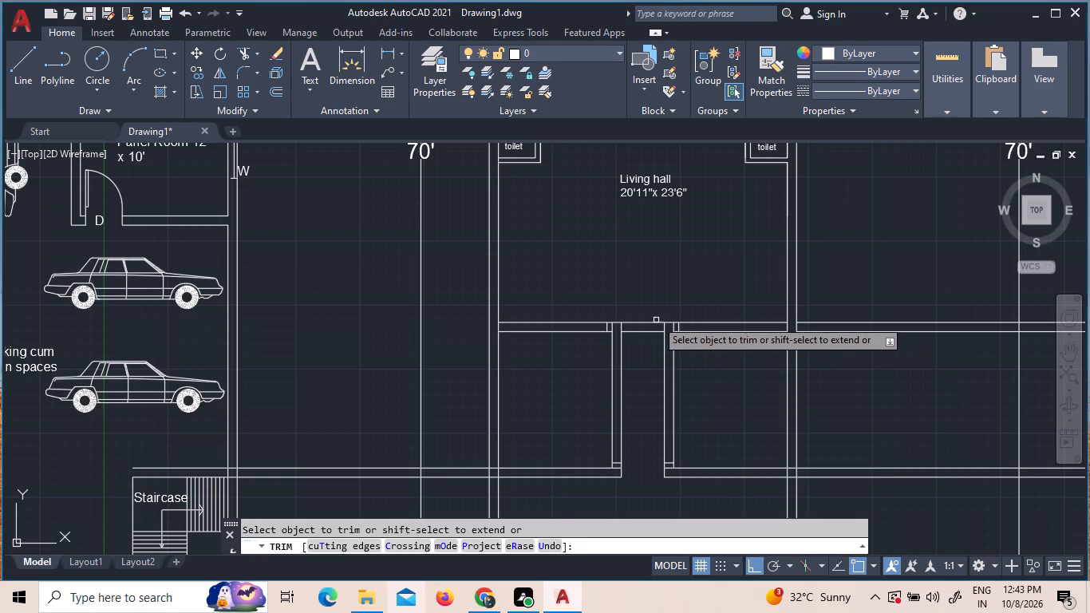
{"action": "scroll", "coordinate": [621, 365], "scroll_direction": "up", "scroll_amount": 2}
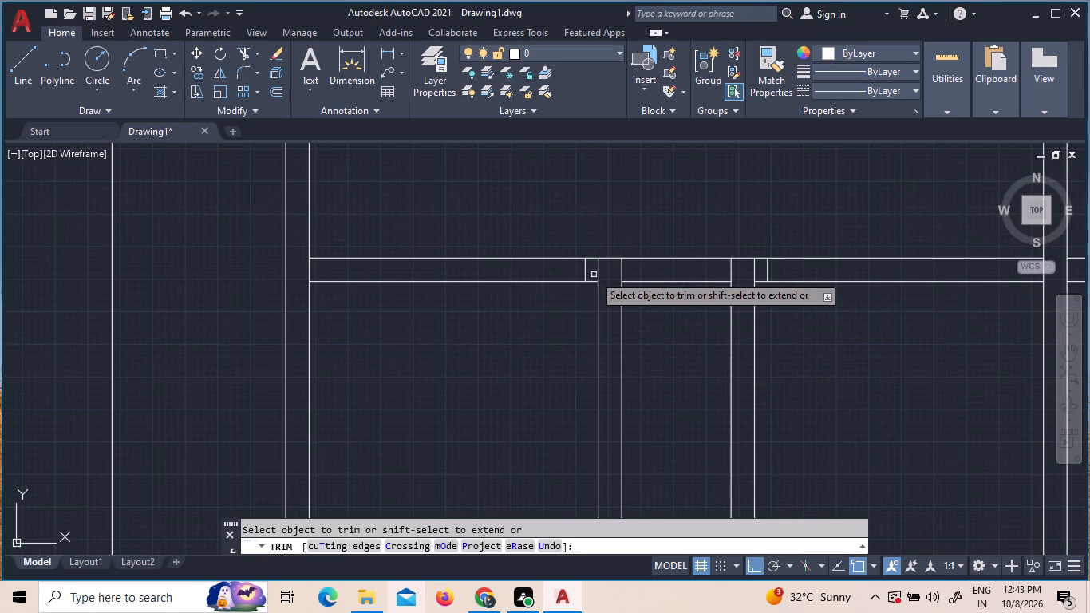
{"action": "left_click", "coordinate": [598, 271]}
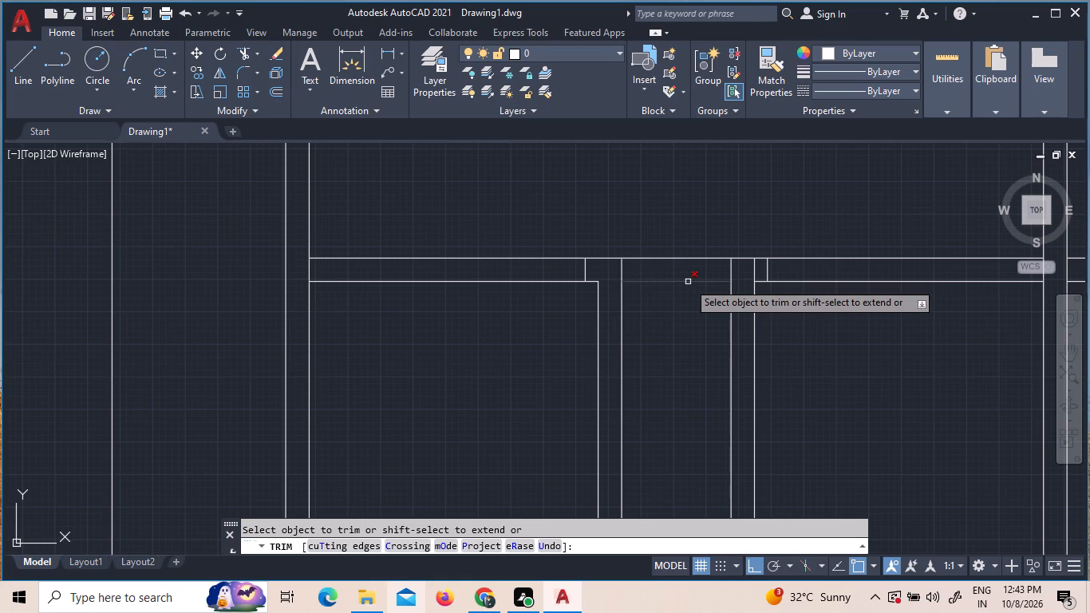
{"action": "left_click", "coordinate": [685, 259]}
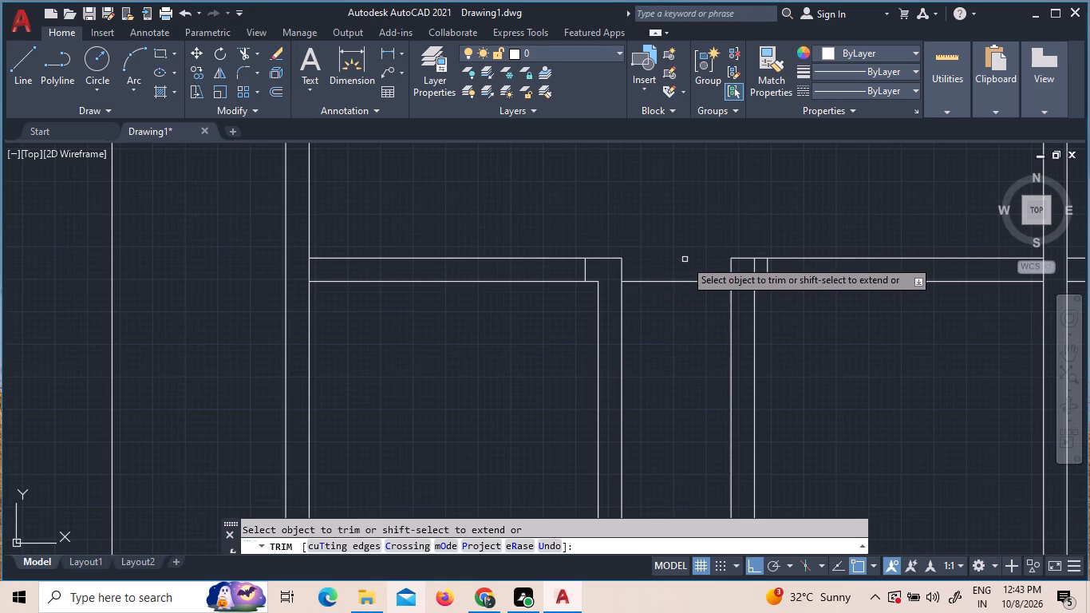
{"action": "left_click", "coordinate": [677, 283]}
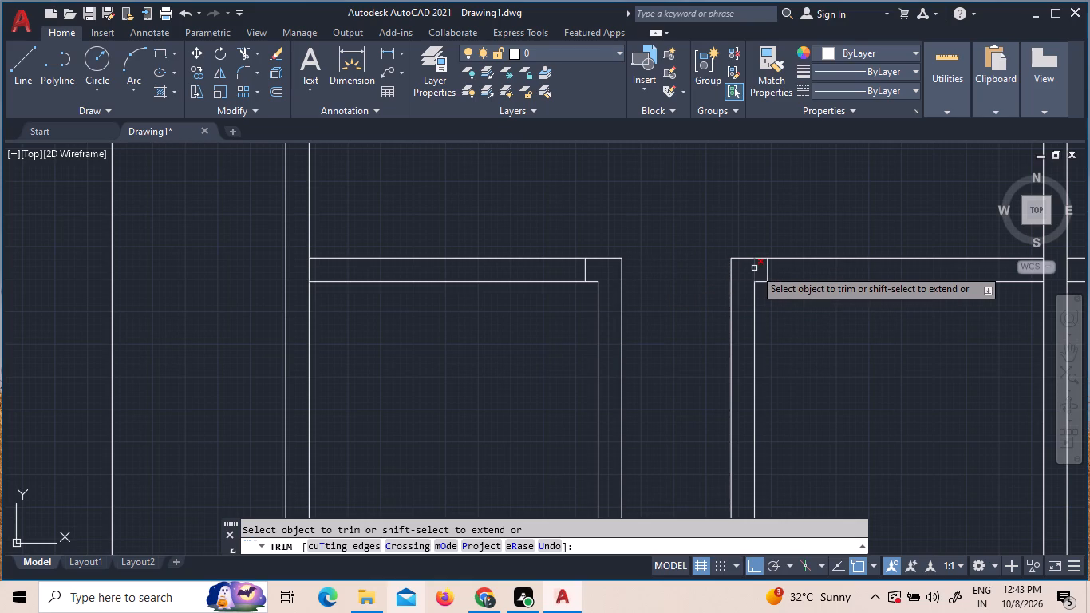
{"action": "left_click", "coordinate": [755, 268]}
Trim away the original short cross lines at the lower ends of both passage walls, below the offset jamb lines.
{"action": "scroll", "coordinate": [749, 269], "scroll_direction": "down", "scroll_amount": 1}
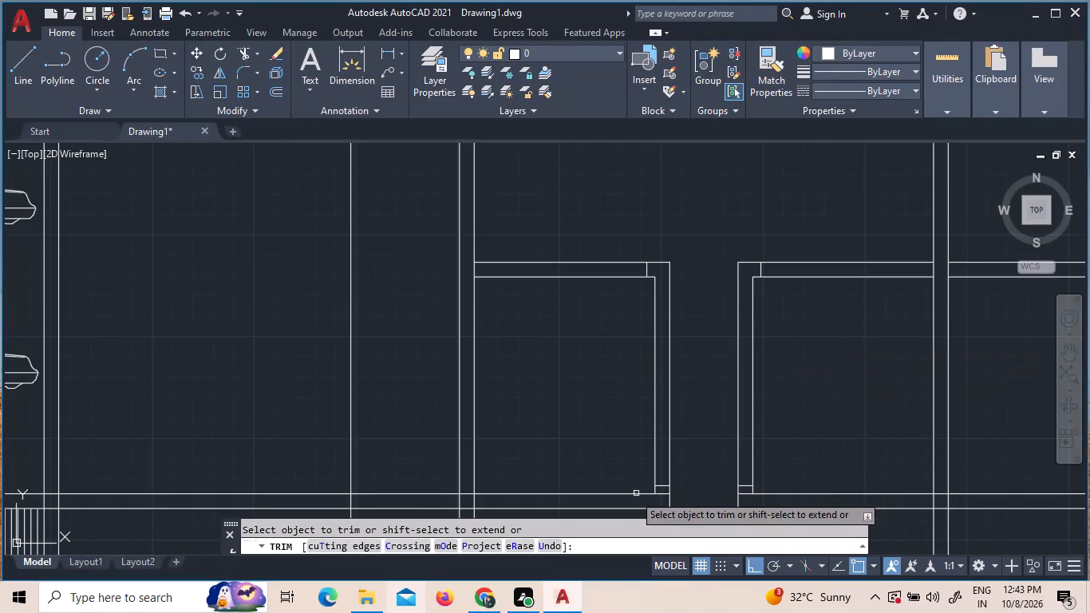
{"action": "left_click", "coordinate": [667, 494]}
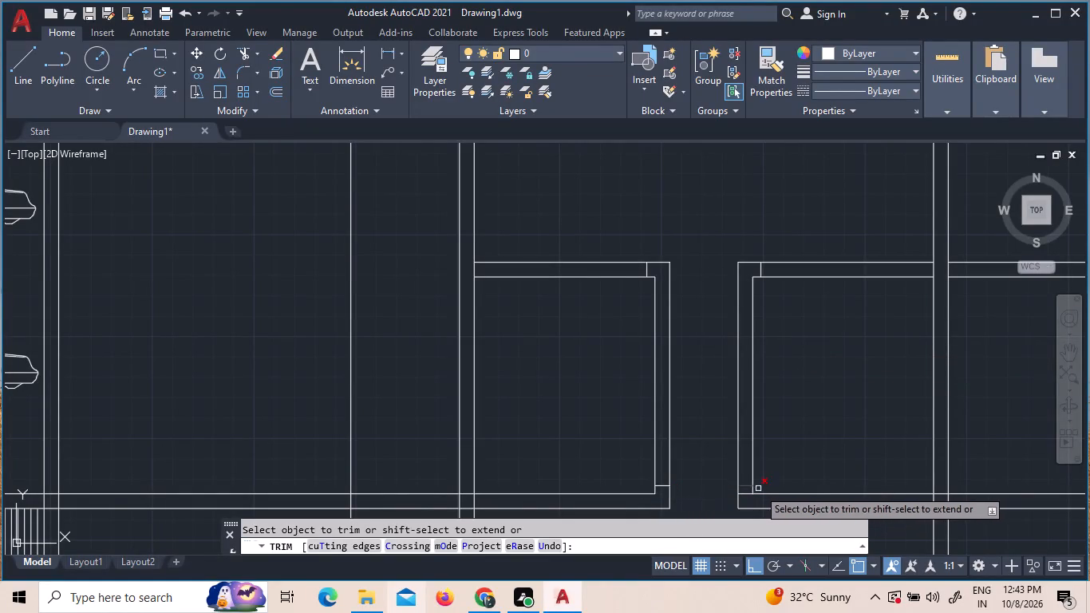
{"action": "left_click", "coordinate": [746, 492]}
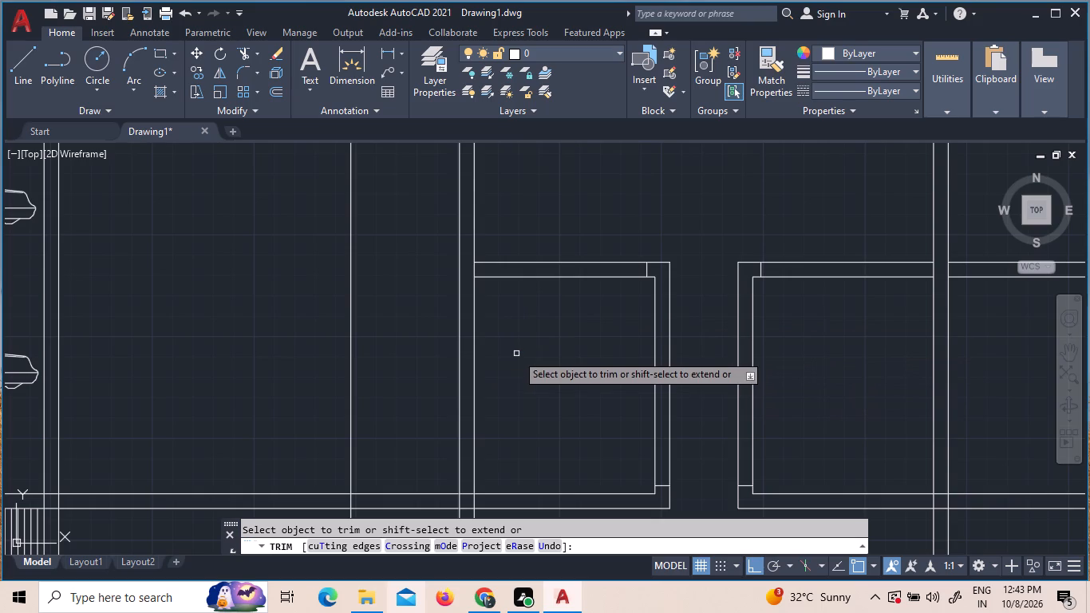
Trim the inner lines of the living hall's left and right side walls where the lower cross wall meets them.
{"action": "left_click", "coordinate": [476, 266]}
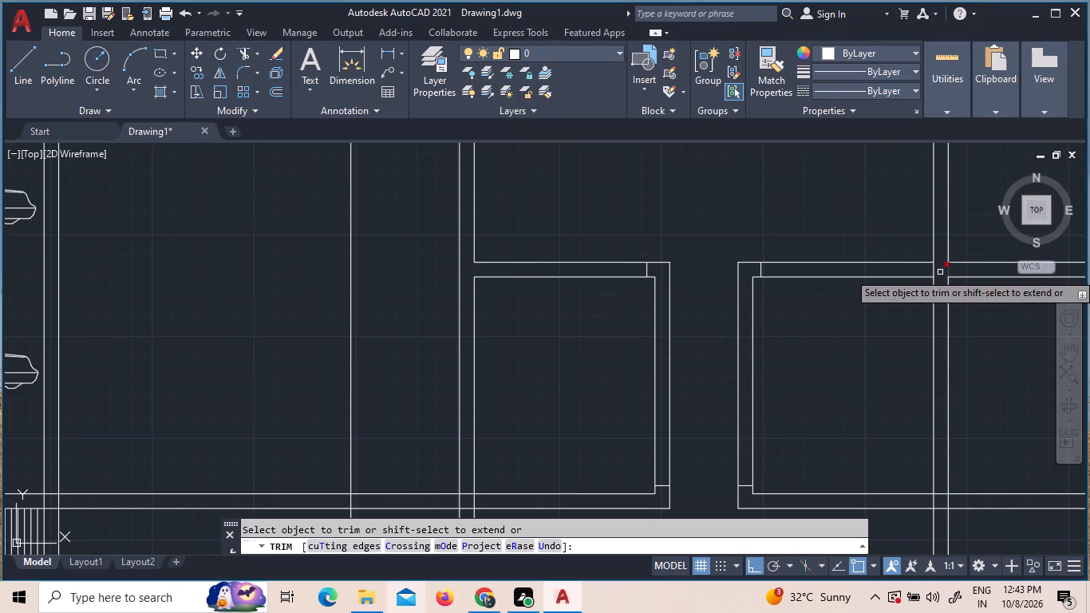
{"action": "left_click", "coordinate": [934, 270]}
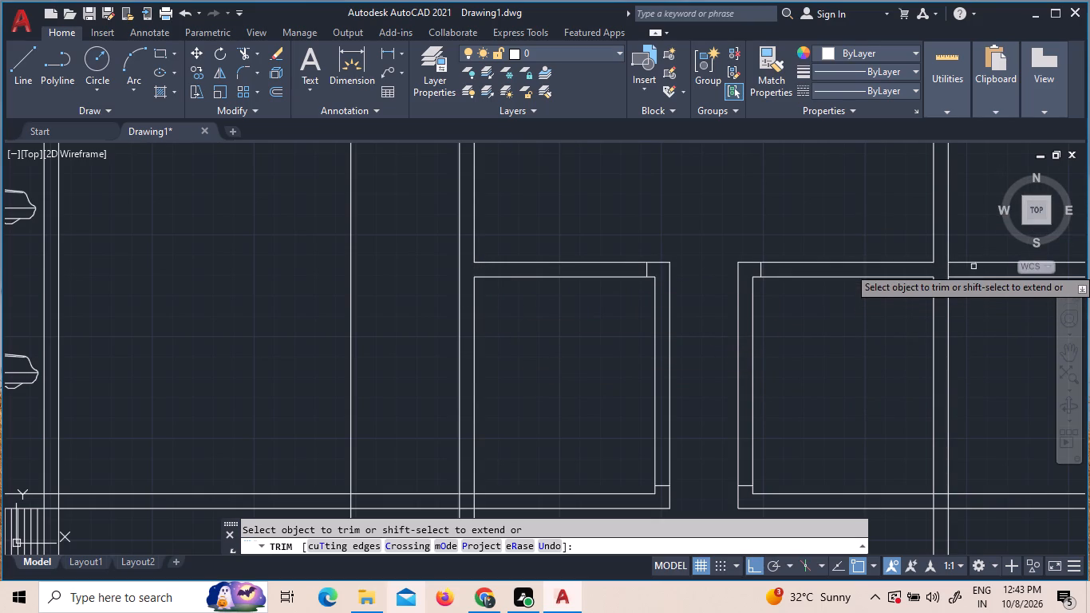
{"action": "scroll", "coordinate": [952, 298], "scroll_direction": "down", "scroll_amount": 3}
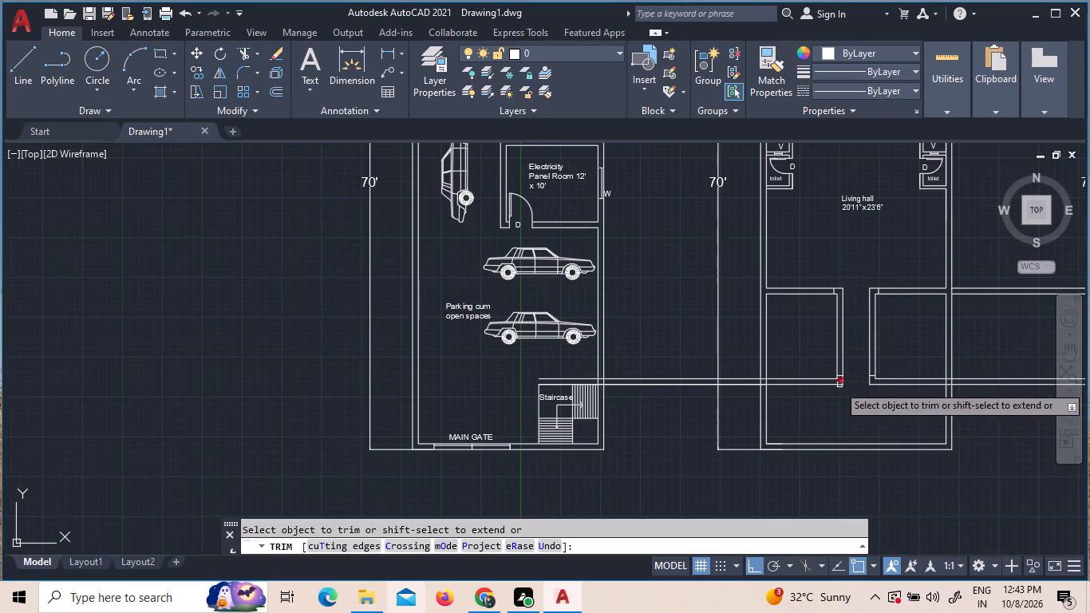
Trim the left side wall's inner line and the cross wall's line ends where the lower cross wall meets it.
{"action": "scroll", "coordinate": [780, 372], "scroll_direction": "up", "scroll_amount": 2}
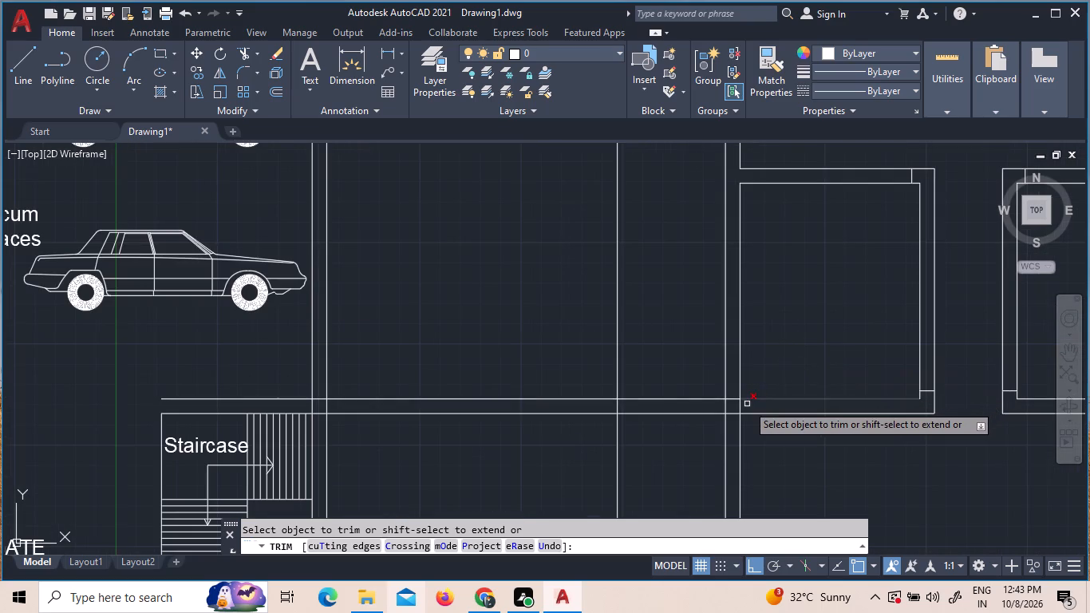
{"action": "left_click", "coordinate": [739, 406]}
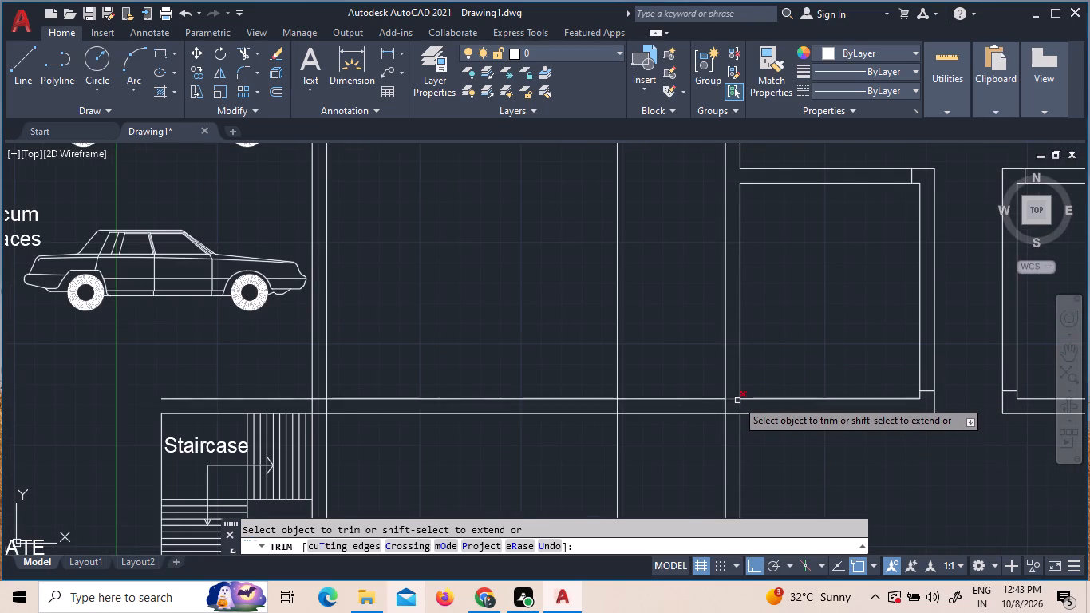
{"action": "left_click", "coordinate": [735, 399]}
{"action": "left_click", "coordinate": [731, 417]}
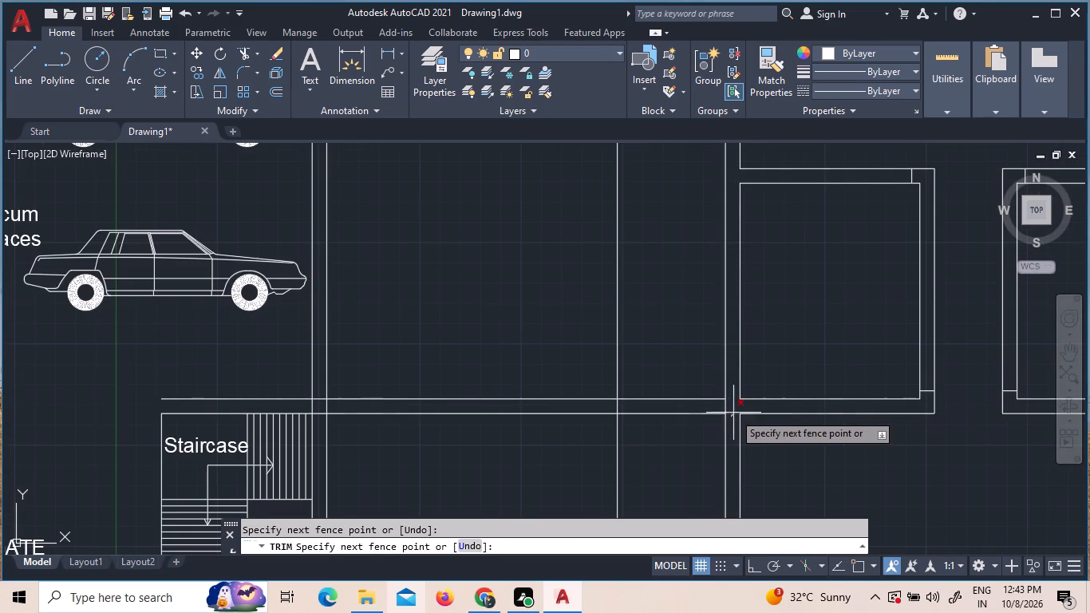
{"action": "left_click", "coordinate": [734, 407]}
{"action": "scroll", "coordinate": [742, 387], "scroll_direction": "down", "scroll_amount": 3}
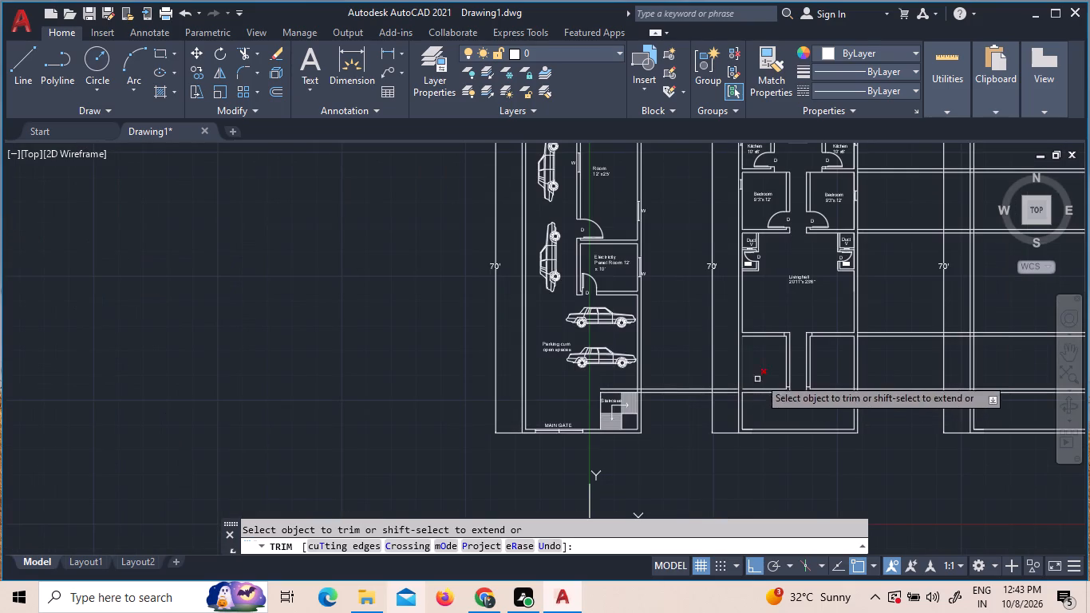
Trim the left side wall's inner line across both horizontal walls of the left toilet below the duct.
{"action": "scroll", "coordinate": [753, 247], "scroll_direction": "up", "scroll_amount": 3}
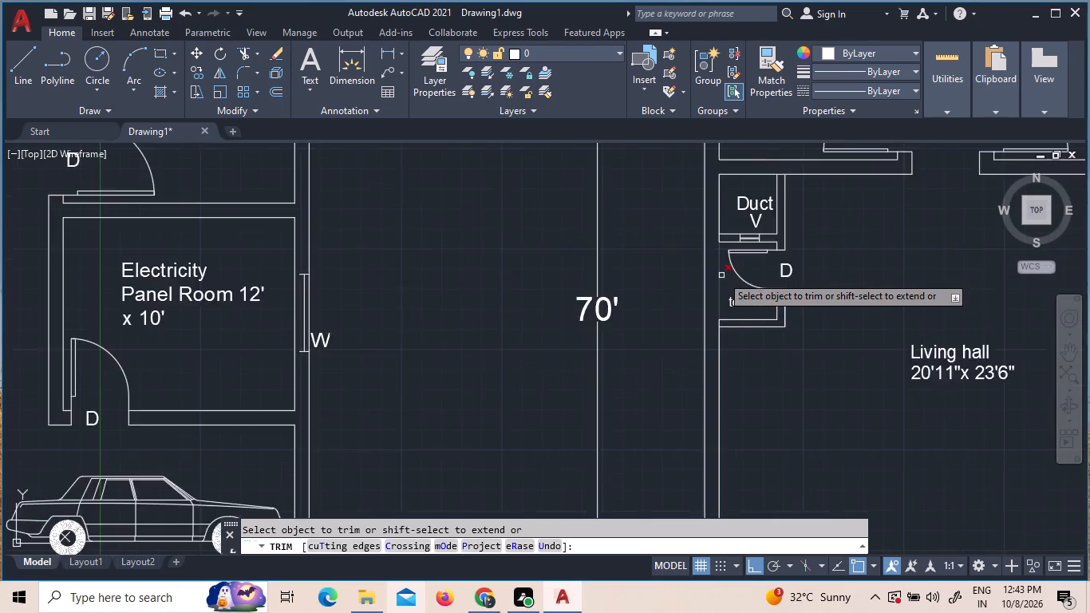
{"action": "scroll", "coordinate": [721, 275], "scroll_direction": "up", "scroll_amount": 1}
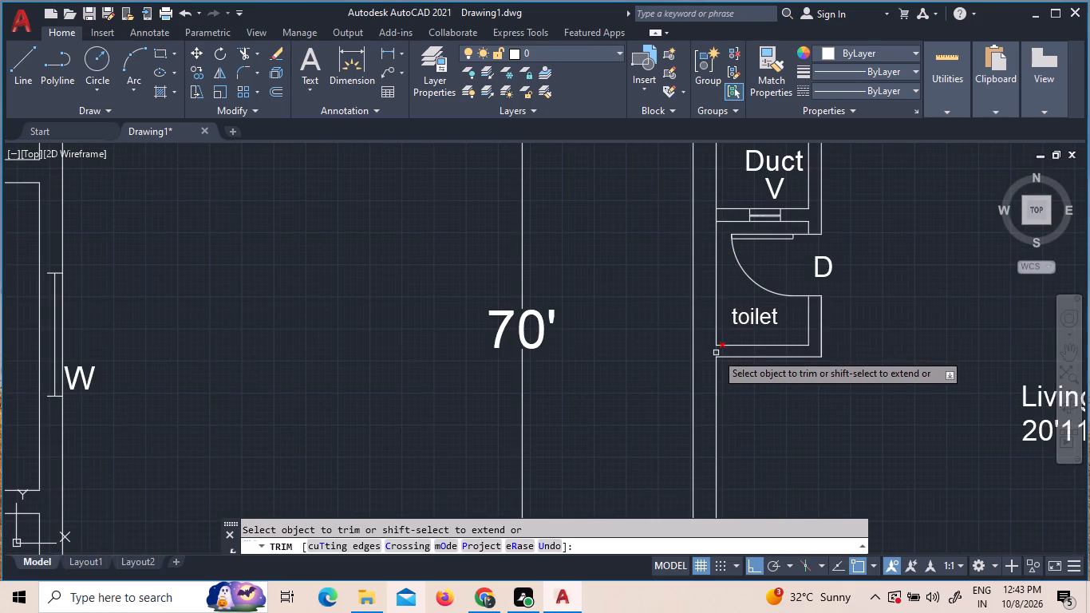
{"action": "left_click", "coordinate": [716, 353]}
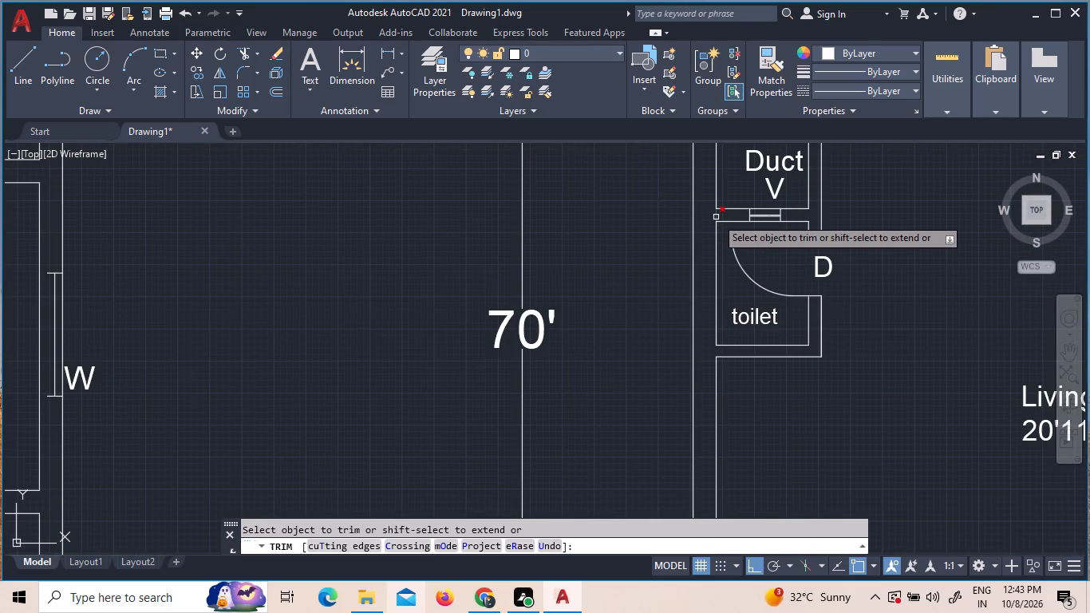
{"action": "left_click", "coordinate": [716, 217]}
{"action": "scroll", "coordinate": [730, 295], "scroll_direction": "down", "scroll_amount": 3}
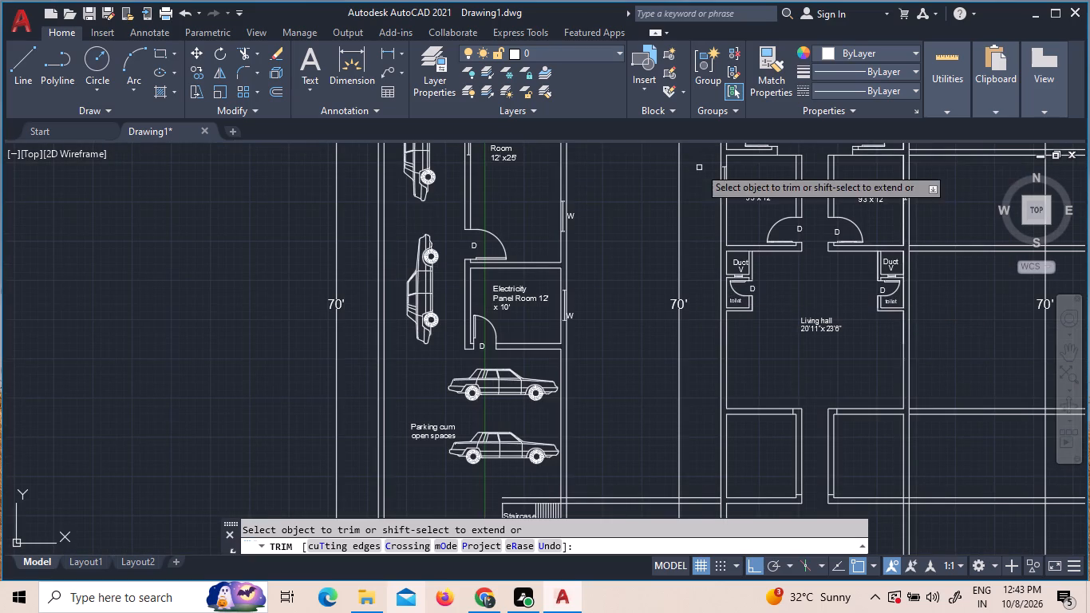
{"action": "scroll", "coordinate": [736, 147], "scroll_direction": "down", "scroll_amount": 1}
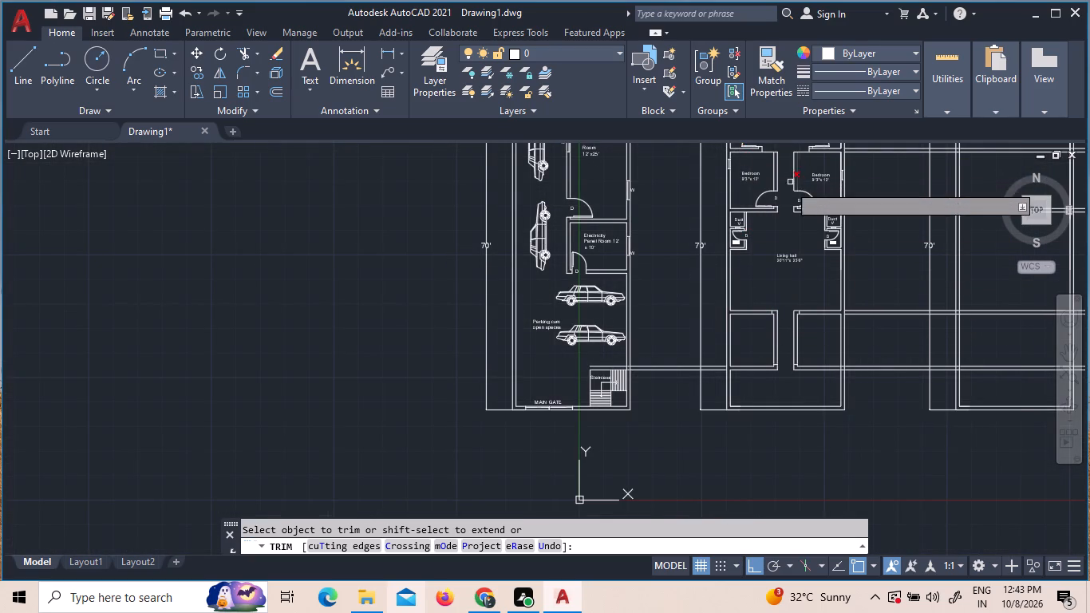
{"action": "scroll", "coordinate": [784, 191], "scroll_direction": "up", "scroll_amount": 1}
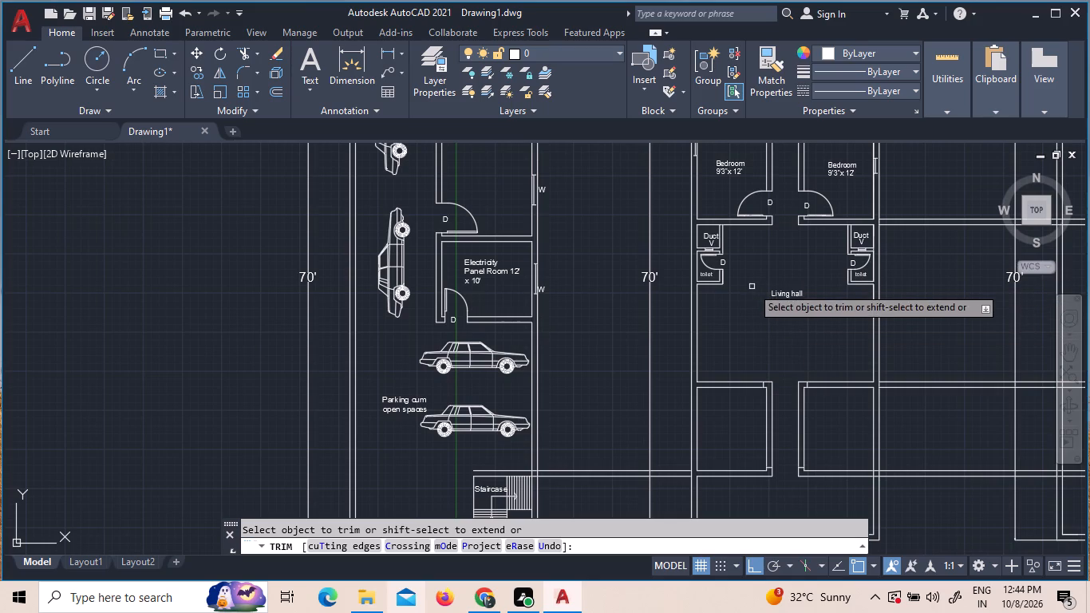
{"action": "key", "text": "Escape"}
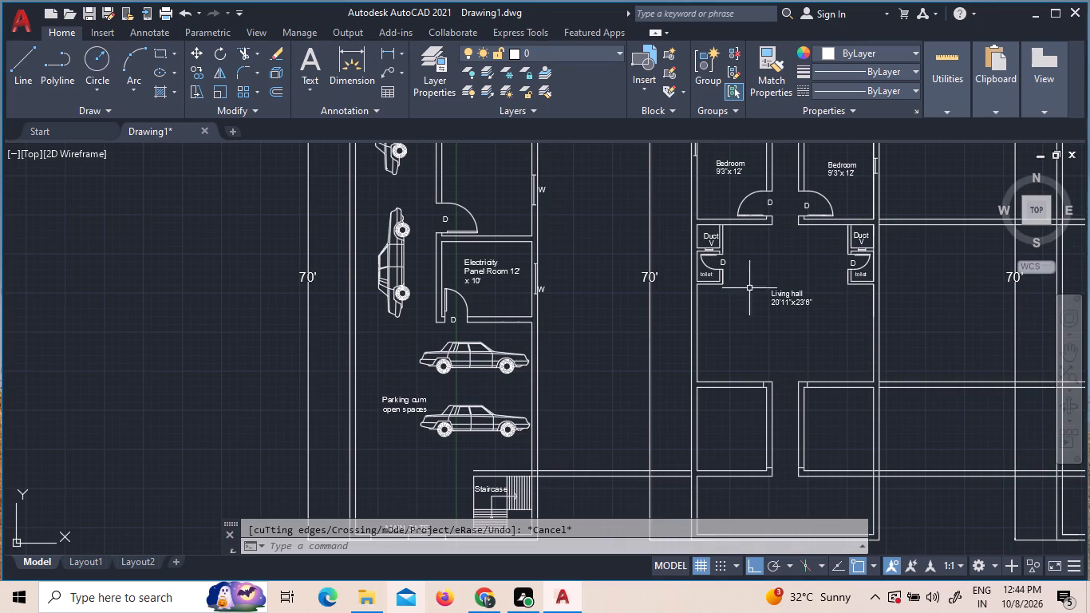
Flip the spare door block beside the two-unit plan both horizontally and vertically.
{"action": "scroll", "coordinate": [775, 485], "scroll_direction": "up", "scroll_amount": 1}
{"action": "scroll", "coordinate": [800, 487], "scroll_direction": "down", "scroll_amount": 3}
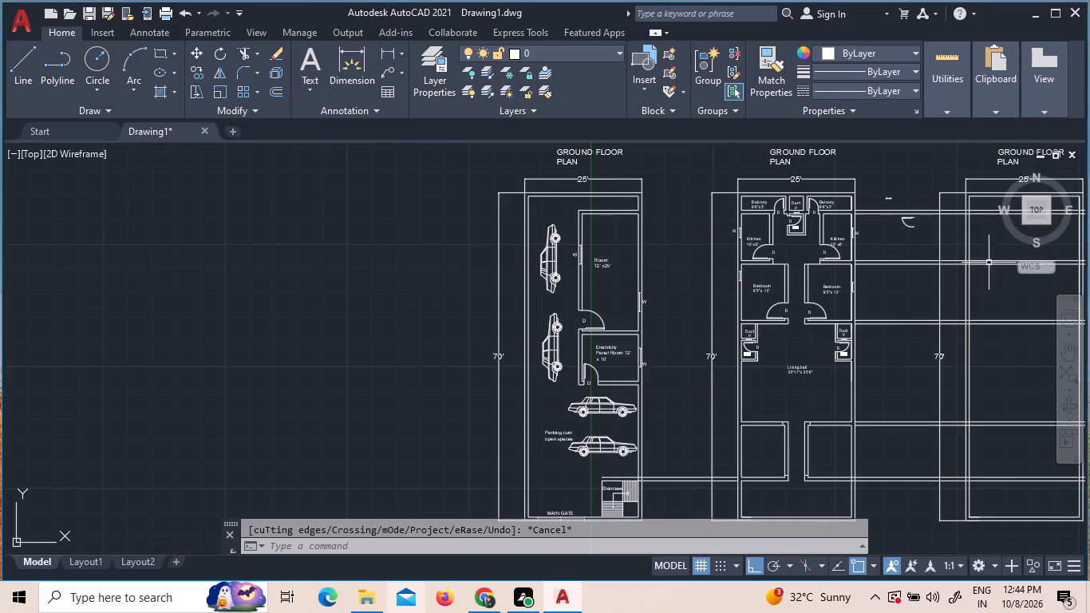
{"action": "scroll", "coordinate": [934, 173], "scroll_direction": "up", "scroll_amount": 3}
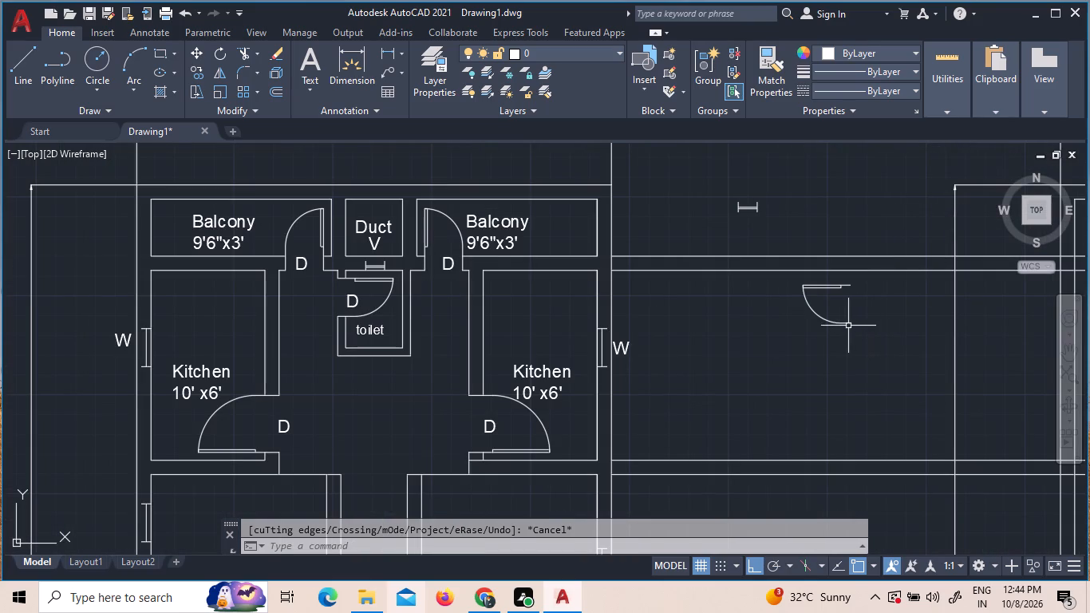
{"action": "scroll", "coordinate": [870, 313], "scroll_direction": "down", "scroll_amount": 5}
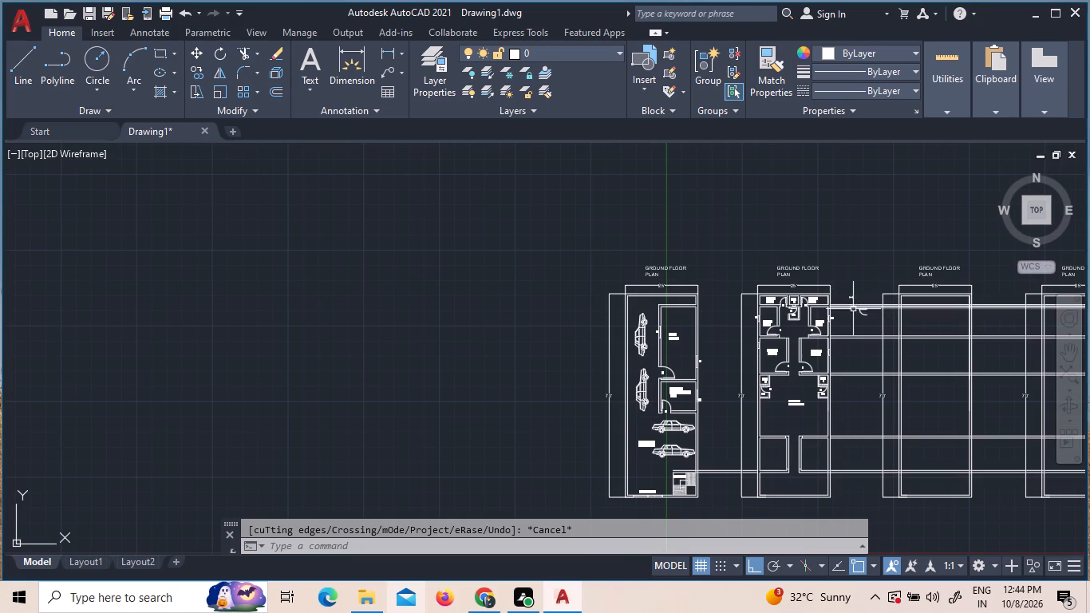
{"action": "scroll", "coordinate": [868, 303], "scroll_direction": "up", "scroll_amount": 2}
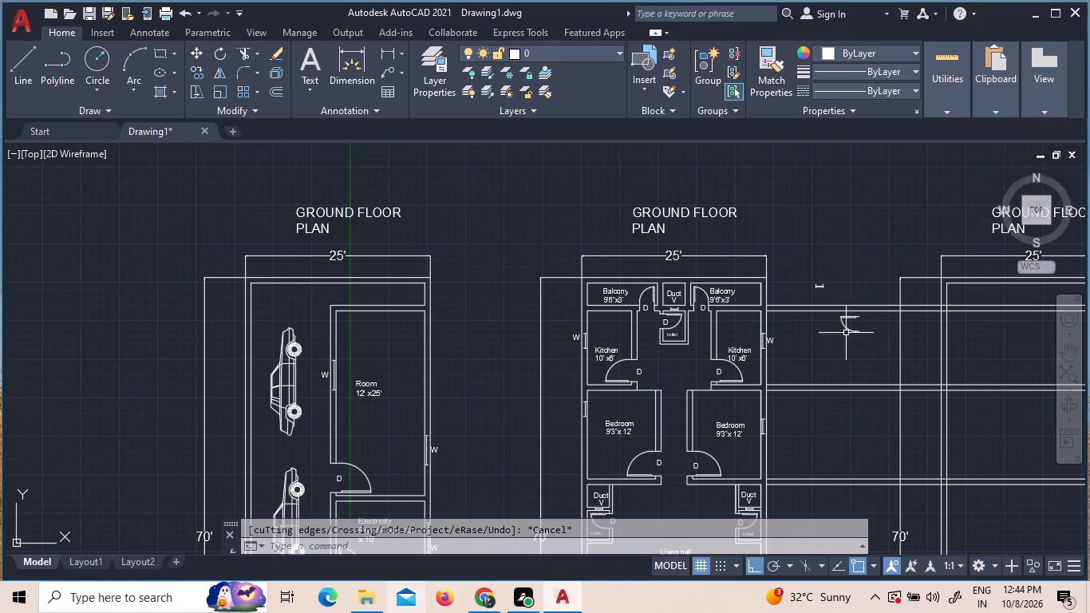
{"action": "scroll", "coordinate": [901, 316], "scroll_direction": "up", "scroll_amount": 4}
{"action": "scroll", "coordinate": [827, 316], "scroll_direction": "up", "scroll_amount": 1}
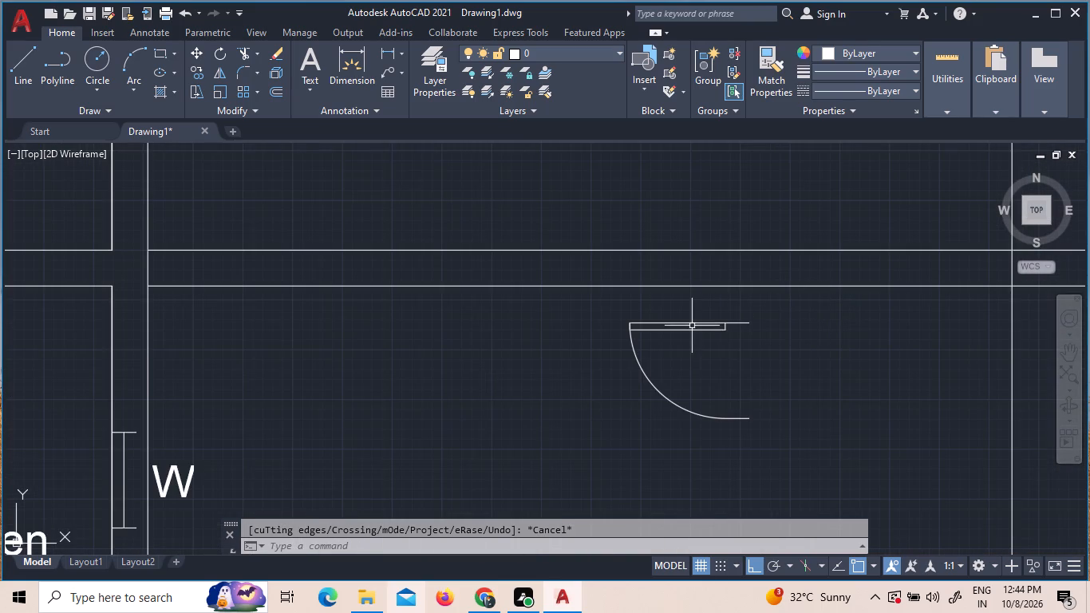
{"action": "left_click", "coordinate": [692, 326]}
{"action": "left_click", "coordinate": [665, 318]}
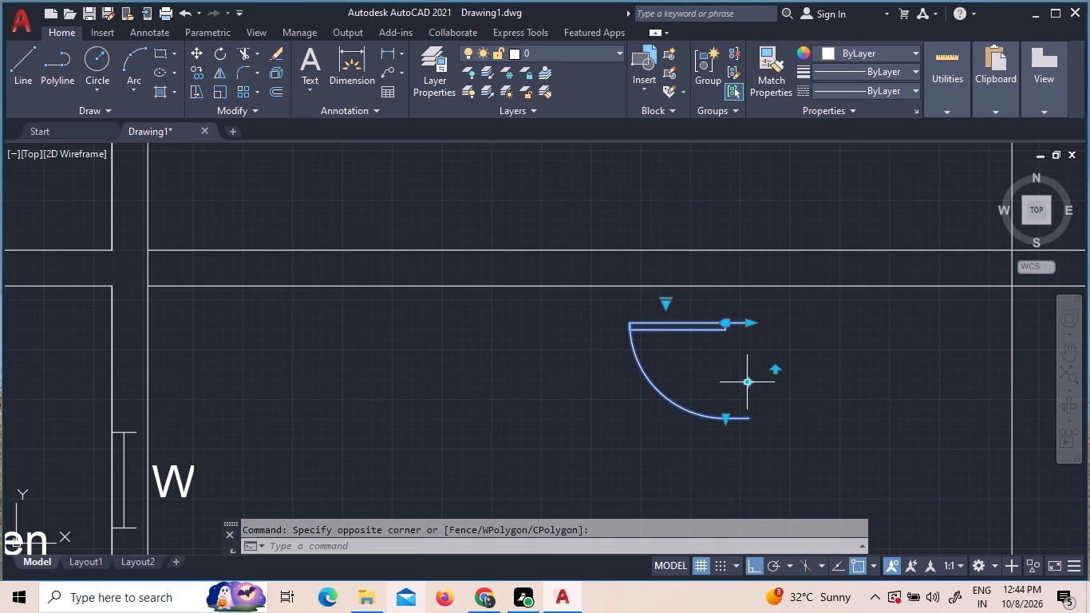
{"action": "left_click", "coordinate": [749, 382]}
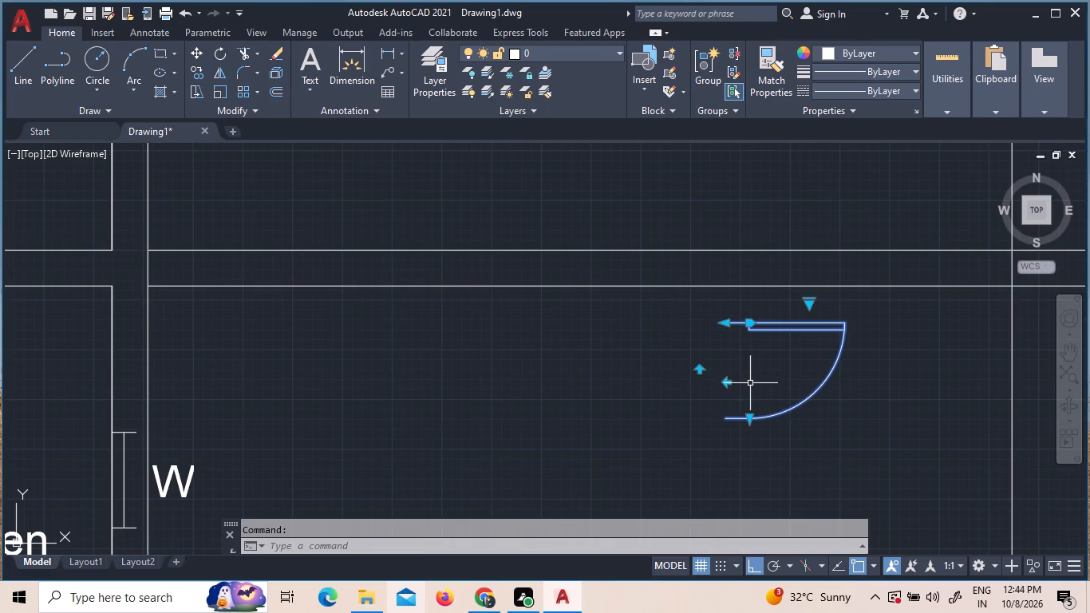
{"action": "left_click", "coordinate": [701, 370]}
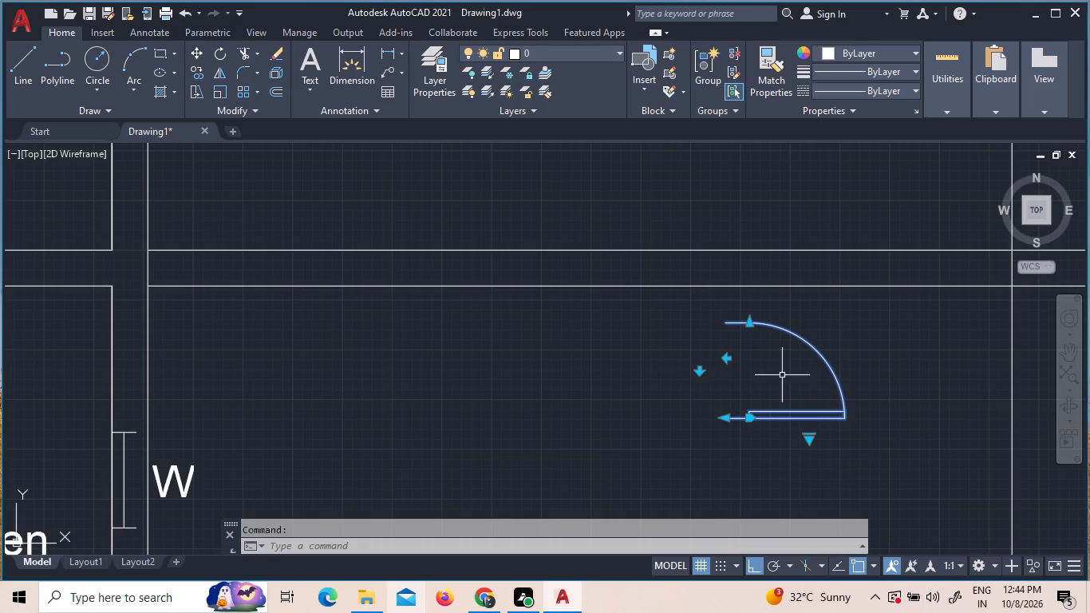
Stretch the spare door block's opening to 3'.
{"action": "left_click", "coordinate": [752, 321]}
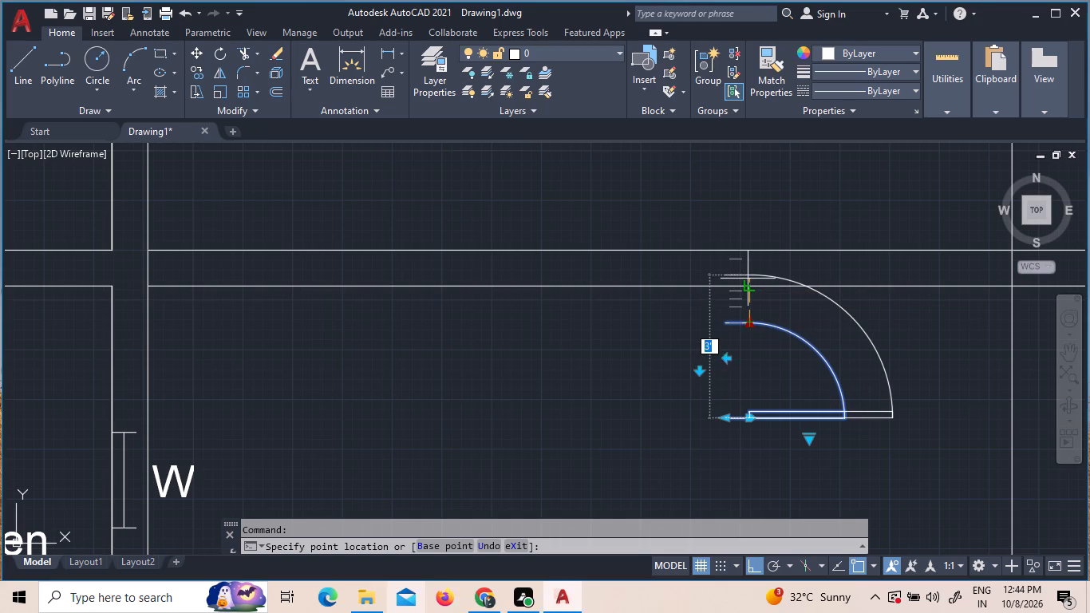
{"action": "scroll", "coordinate": [748, 279], "scroll_direction": "up", "scroll_amount": 4}
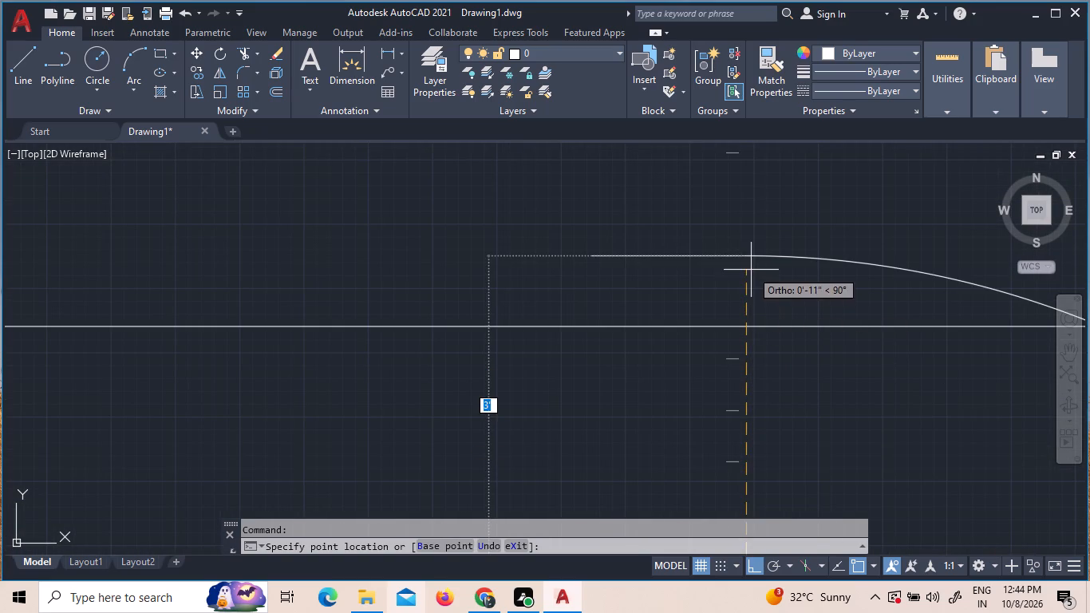
{"action": "left_click", "coordinate": [751, 270]}
{"action": "scroll", "coordinate": [751, 270], "scroll_direction": "down", "scroll_amount": 5}
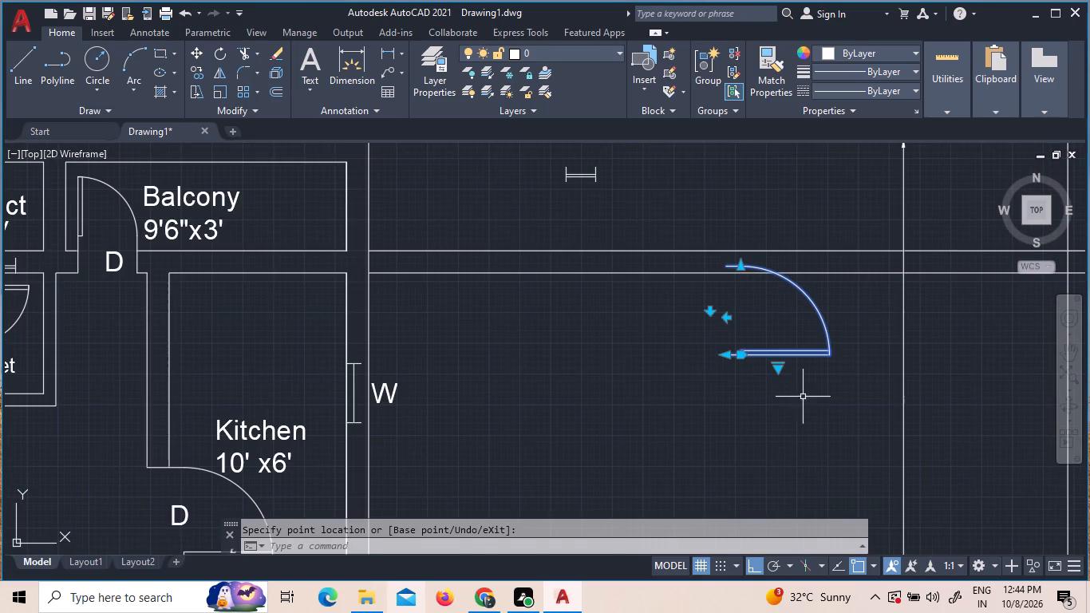
Copy the 3' door, with ortho off, into the right room below the living hall, at the passage wall's lower jamb.
{"action": "left_click", "coordinate": [831, 401]}
{"action": "left_click", "coordinate": [674, 330]}
{"action": "right_click", "coordinate": [671, 330]}
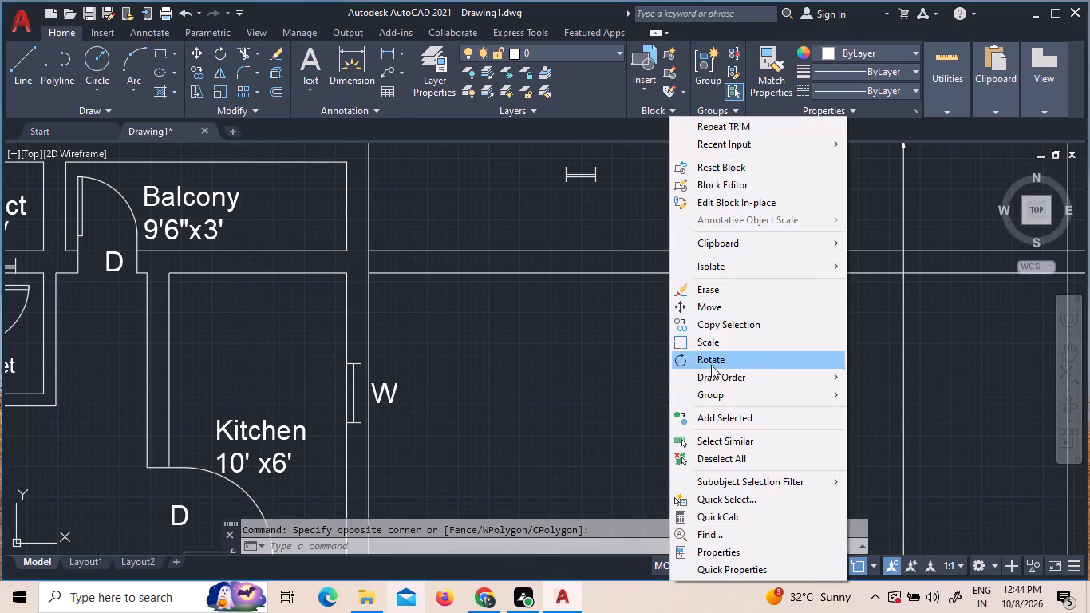
{"action": "double_click", "coordinate": [738, 321]}
{"action": "scroll", "coordinate": [461, 401], "scroll_direction": "down", "scroll_amount": 4}
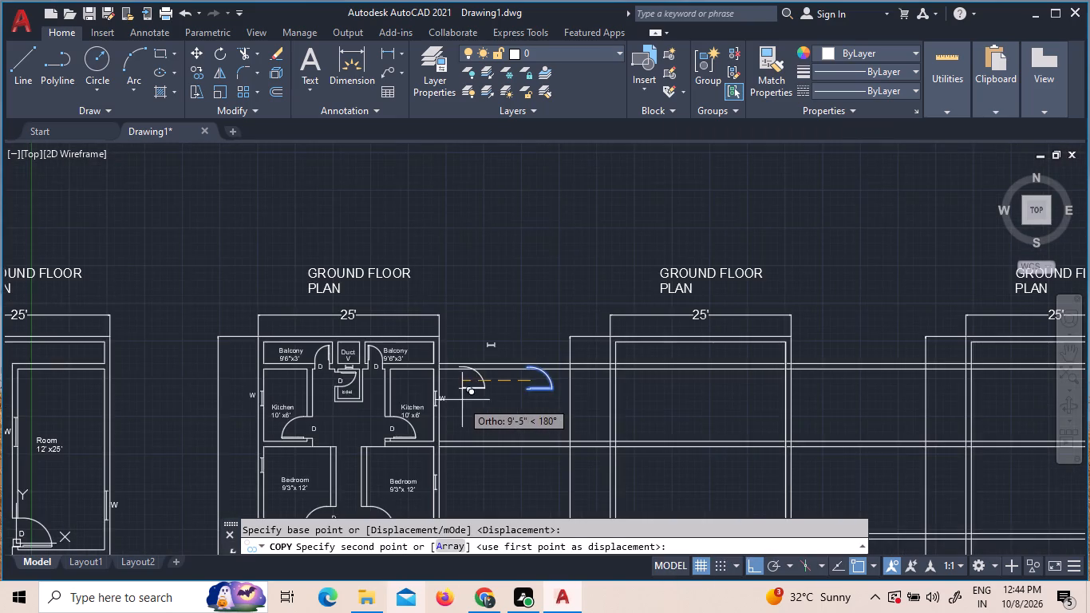
{"action": "scroll", "coordinate": [464, 394], "scroll_direction": "down", "scroll_amount": 1}
{"action": "key", "text": "F8"}
{"action": "scroll", "coordinate": [484, 397], "scroll_direction": "down", "scroll_amount": 4}
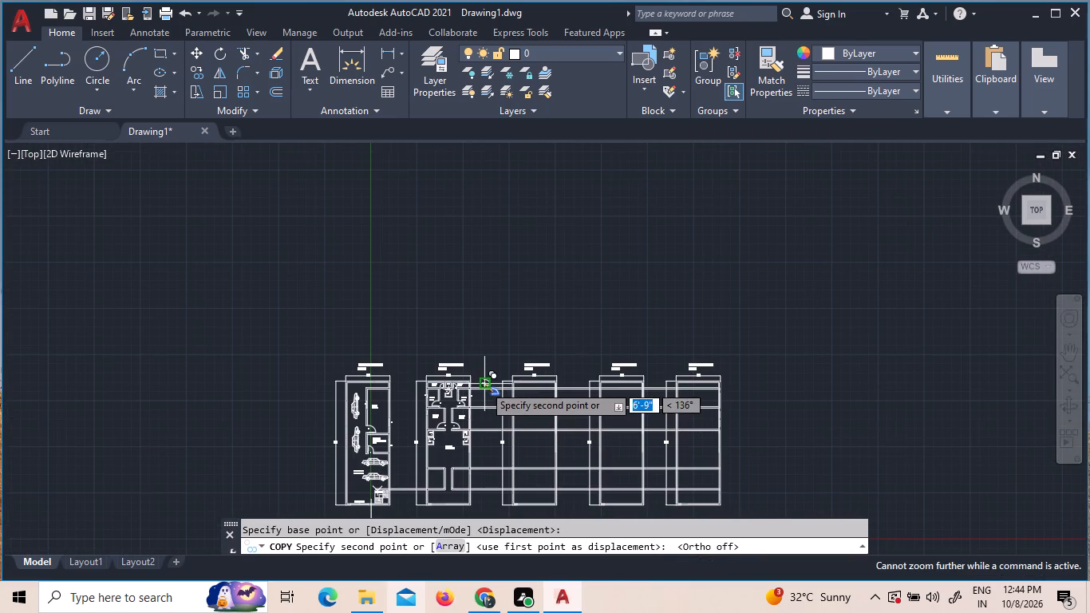
{"action": "scroll", "coordinate": [453, 502], "scroll_direction": "up", "scroll_amount": 8}
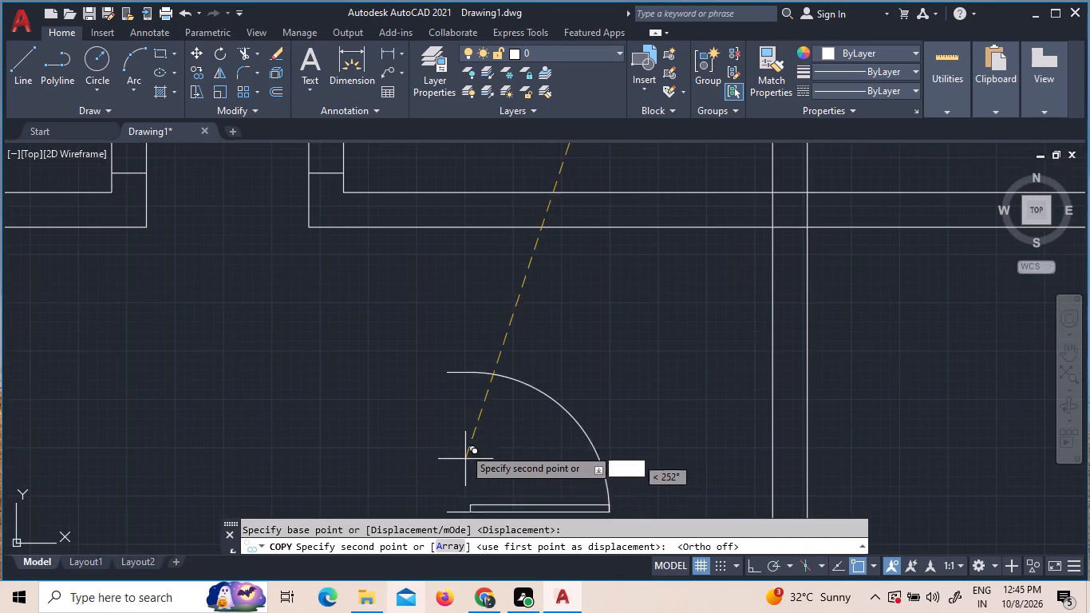
{"action": "scroll", "coordinate": [467, 435], "scroll_direction": "down", "scroll_amount": 1}
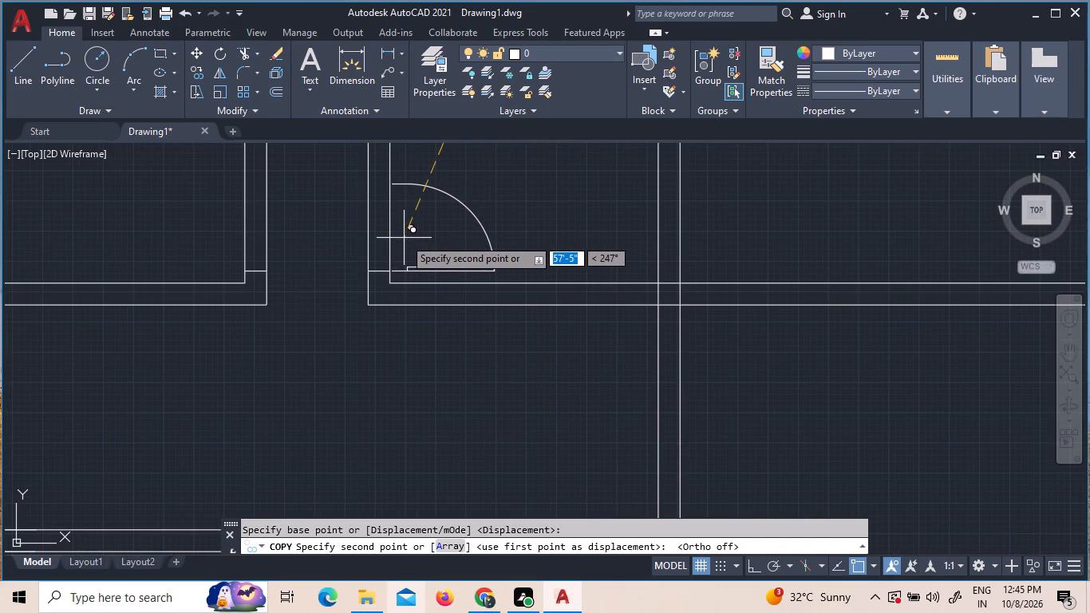
{"action": "left_click", "coordinate": [404, 238]}
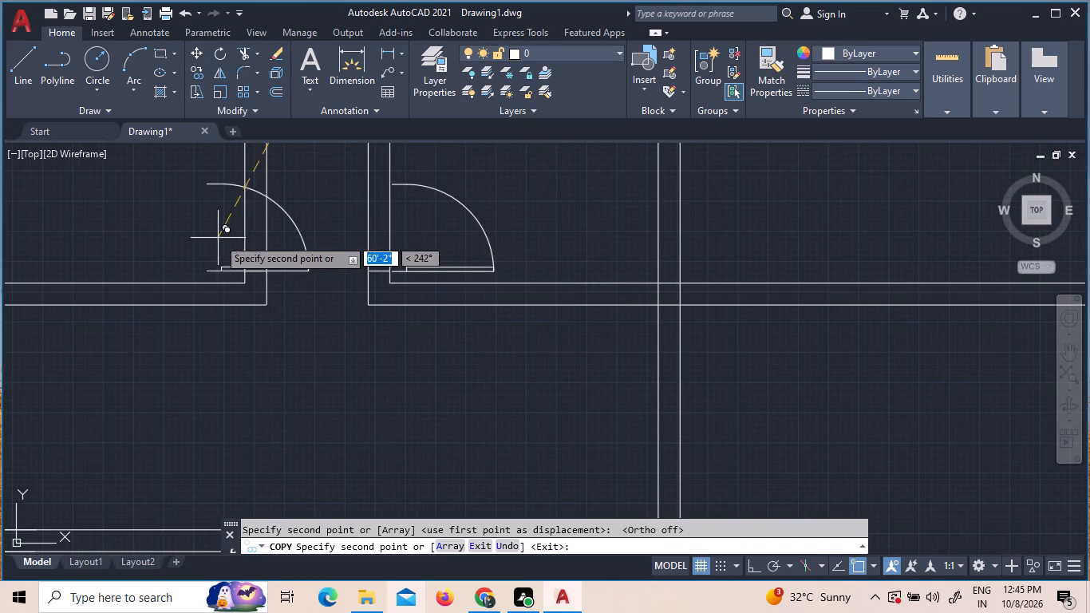
{"action": "scroll", "coordinate": [492, 476], "scroll_direction": "down", "scroll_amount": 3}
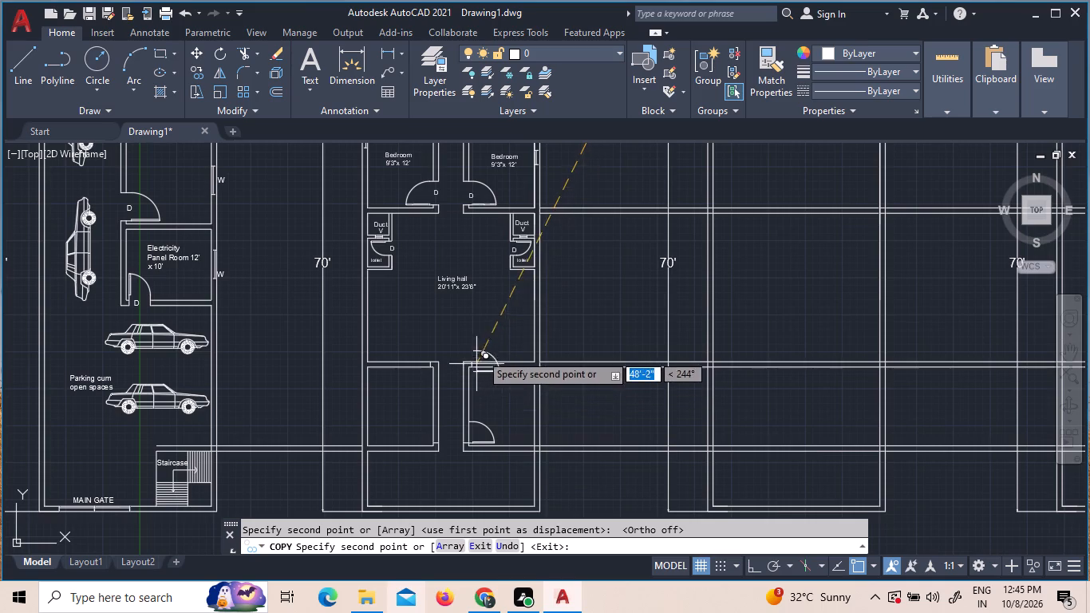
{"action": "scroll", "coordinate": [600, 490], "scroll_direction": "down", "scroll_amount": 2}
{"action": "key", "text": "Escape"}
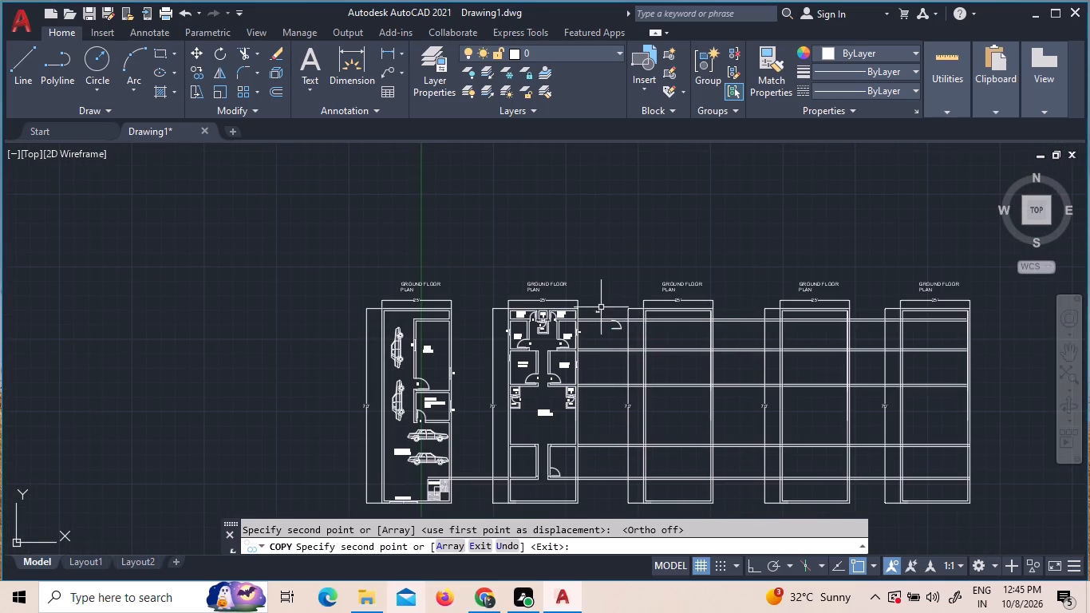
Flip the spare 3' door block horizontally so its swing faces left.
{"action": "scroll", "coordinate": [594, 366], "scroll_direction": "up", "scroll_amount": 3}
{"action": "scroll", "coordinate": [651, 274], "scroll_direction": "up", "scroll_amount": 3}
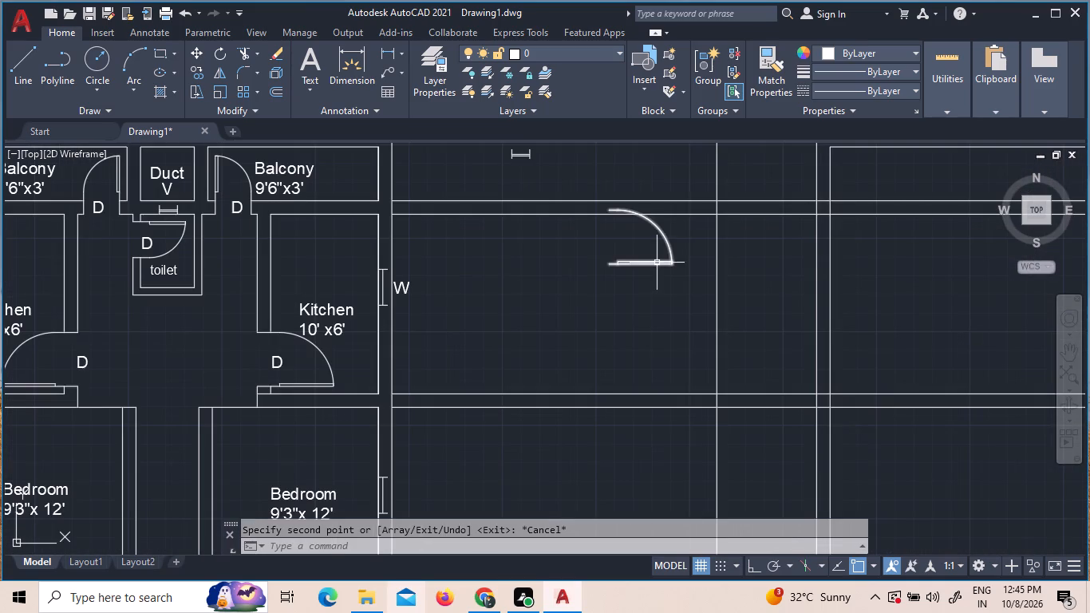
{"action": "left_click", "coordinate": [658, 263]}
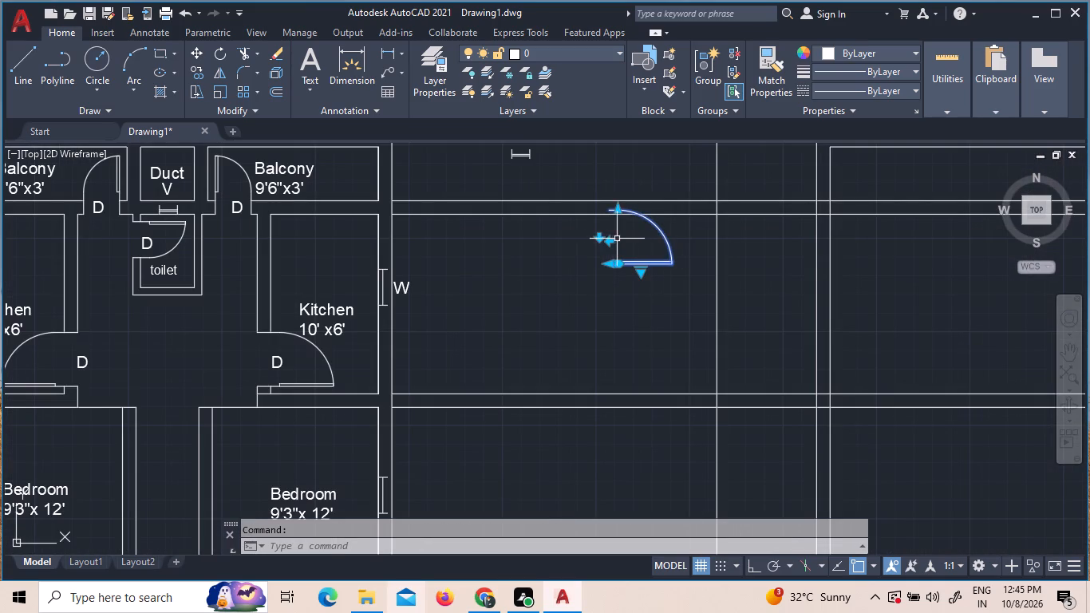
{"action": "left_click", "coordinate": [610, 241]}
Copy the left-facing 3' door into the left room below the living hall, at the passage wall's lower jamb.
{"action": "right_click", "coordinate": [600, 244]}
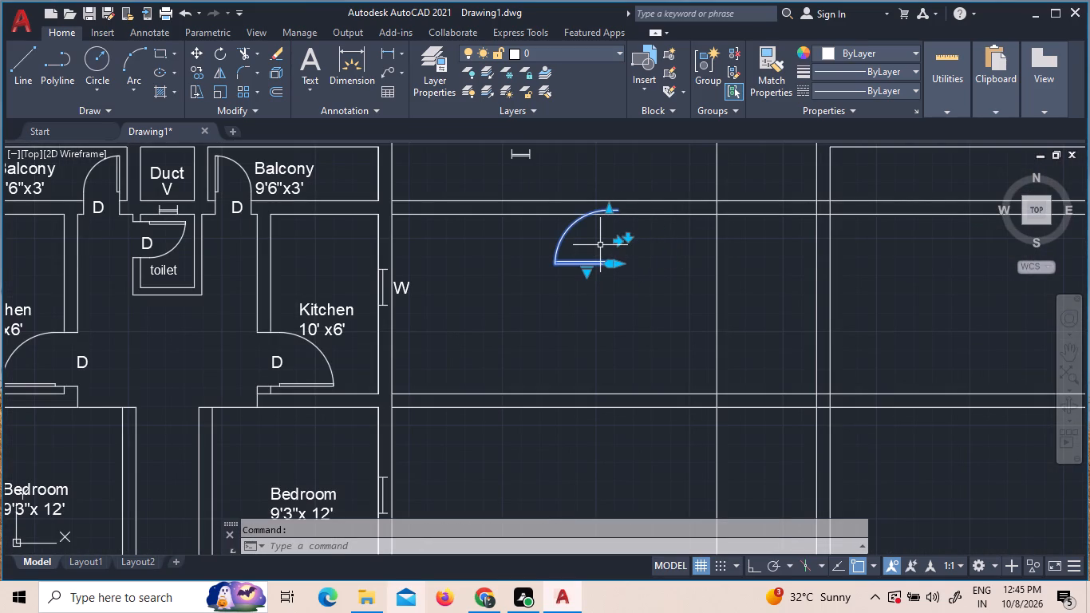
{"action": "left_click", "coordinate": [652, 329]}
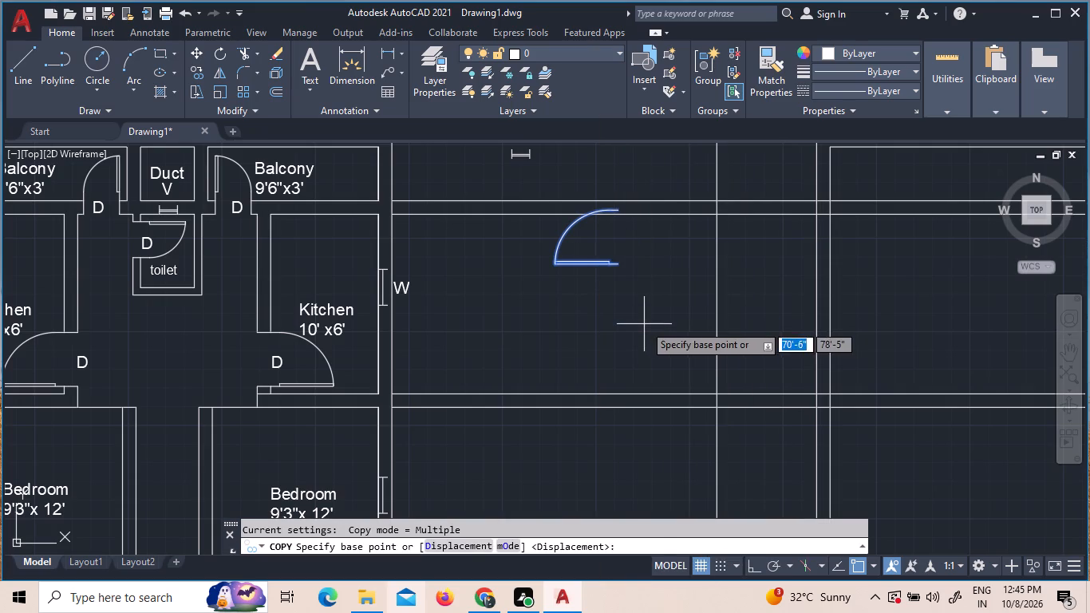
{"action": "left_click", "coordinate": [644, 324]}
{"action": "scroll", "coordinate": [559, 394], "scroll_direction": "down", "scroll_amount": 8}
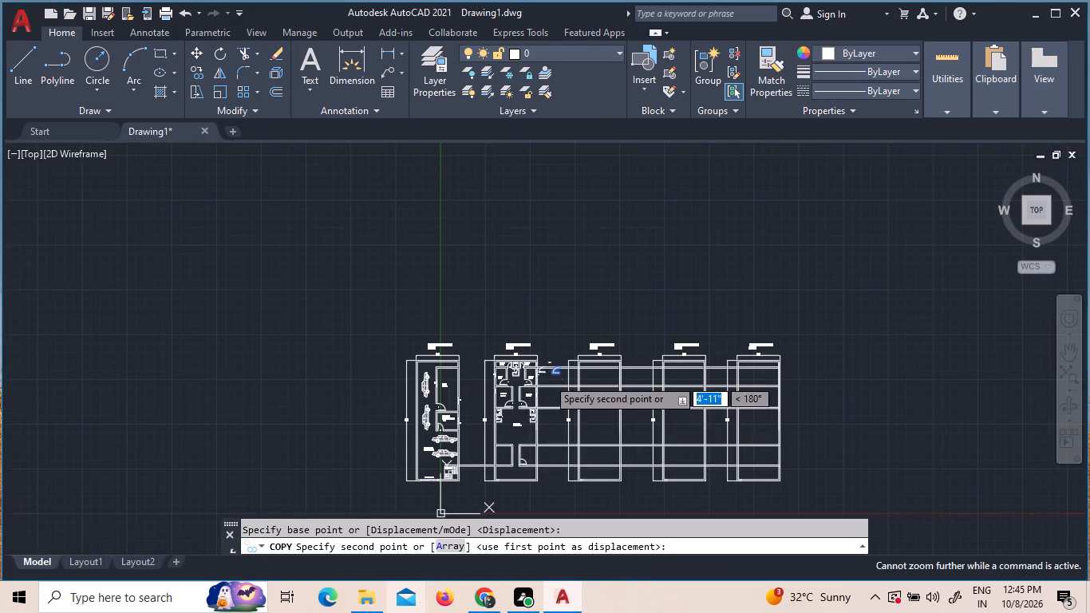
{"action": "scroll", "coordinate": [508, 480], "scroll_direction": "up", "scroll_amount": 4}
{"action": "scroll", "coordinate": [497, 411], "scroll_direction": "up", "scroll_amount": 3}
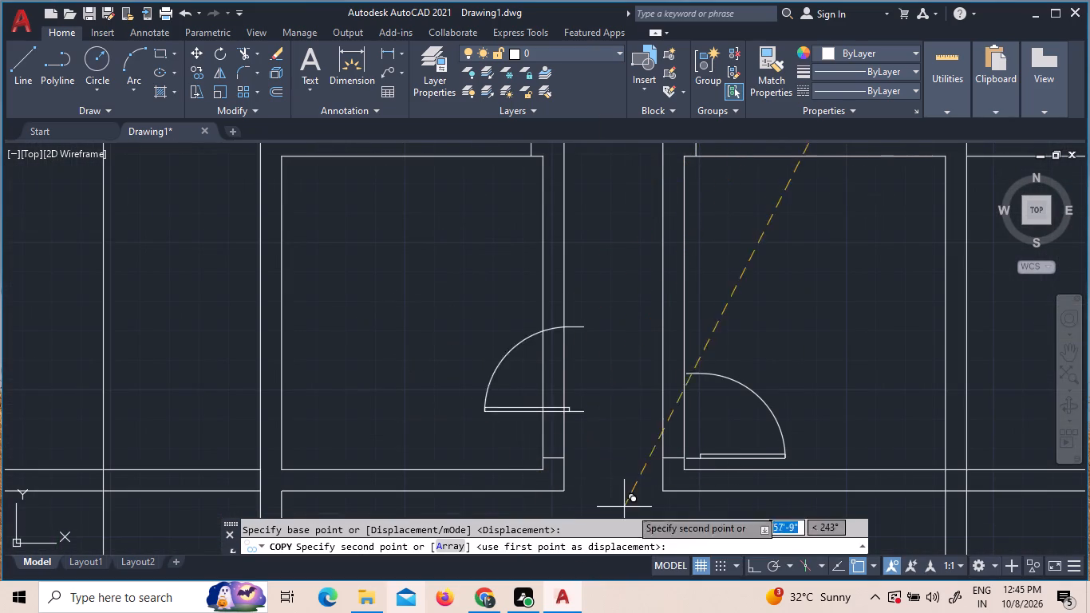
{"action": "scroll", "coordinate": [619, 469], "scroll_direction": "down", "scroll_amount": 1}
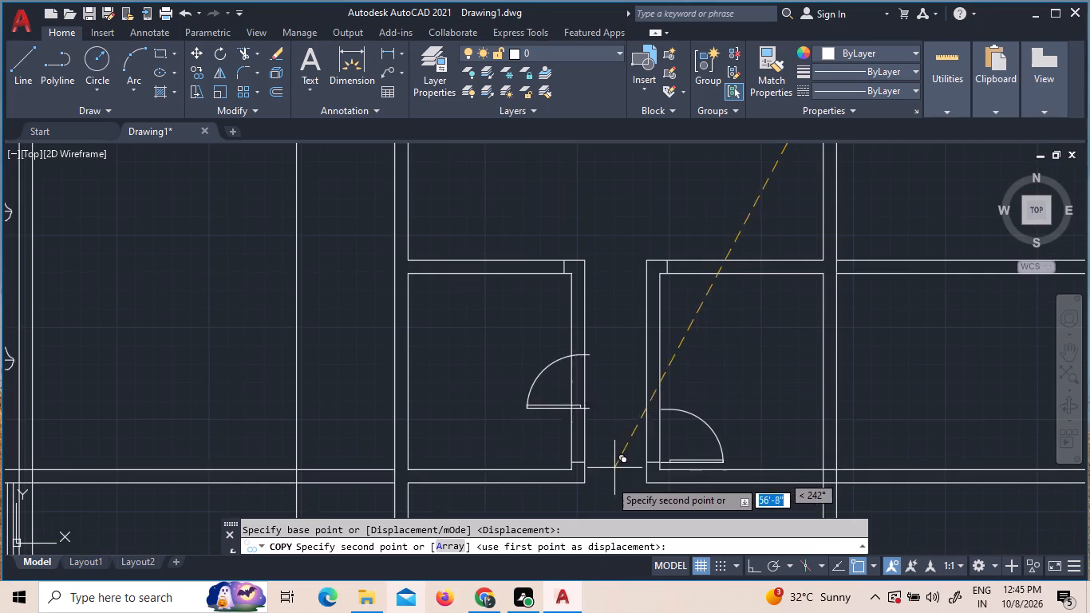
{"action": "scroll", "coordinate": [584, 524], "scroll_direction": "down", "scroll_amount": 6}
{"action": "scroll", "coordinate": [592, 498], "scroll_direction": "up", "scroll_amount": 3}
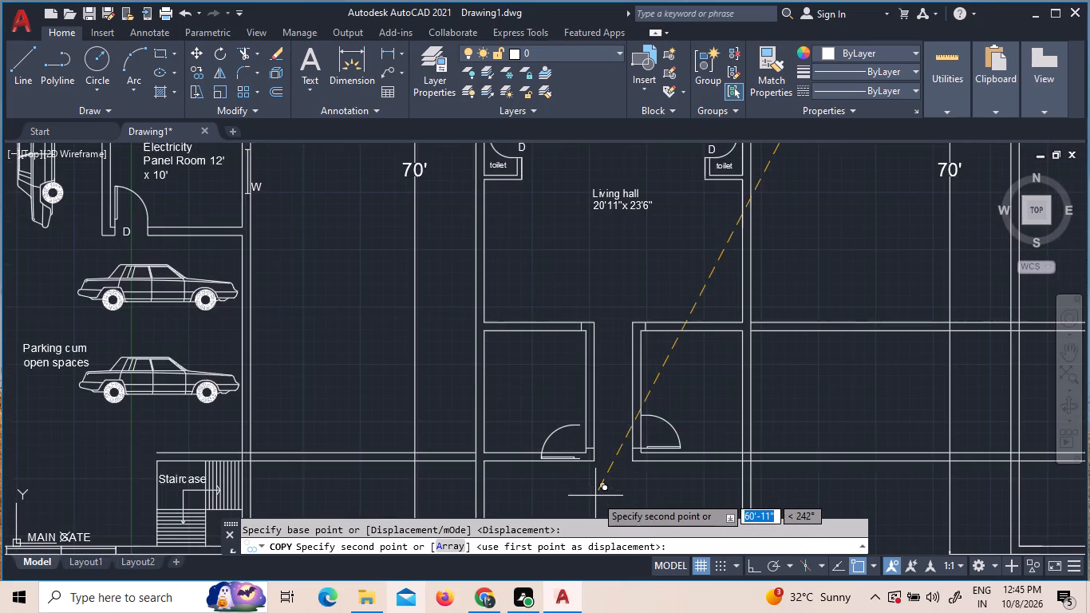
{"action": "scroll", "coordinate": [591, 474], "scroll_direction": "up", "scroll_amount": 2}
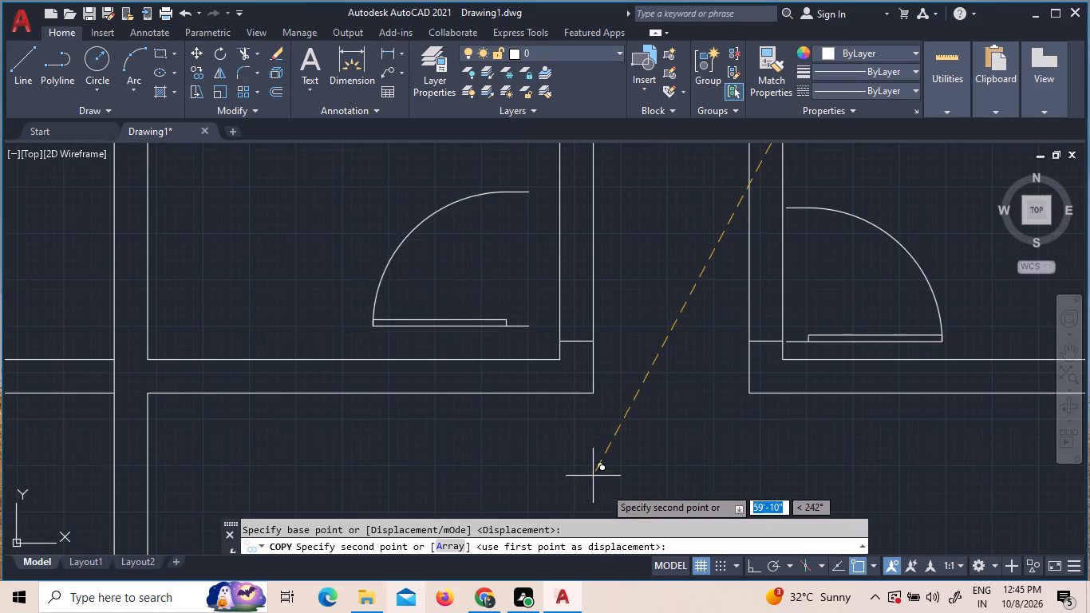
{"action": "left_click", "coordinate": [626, 491]}
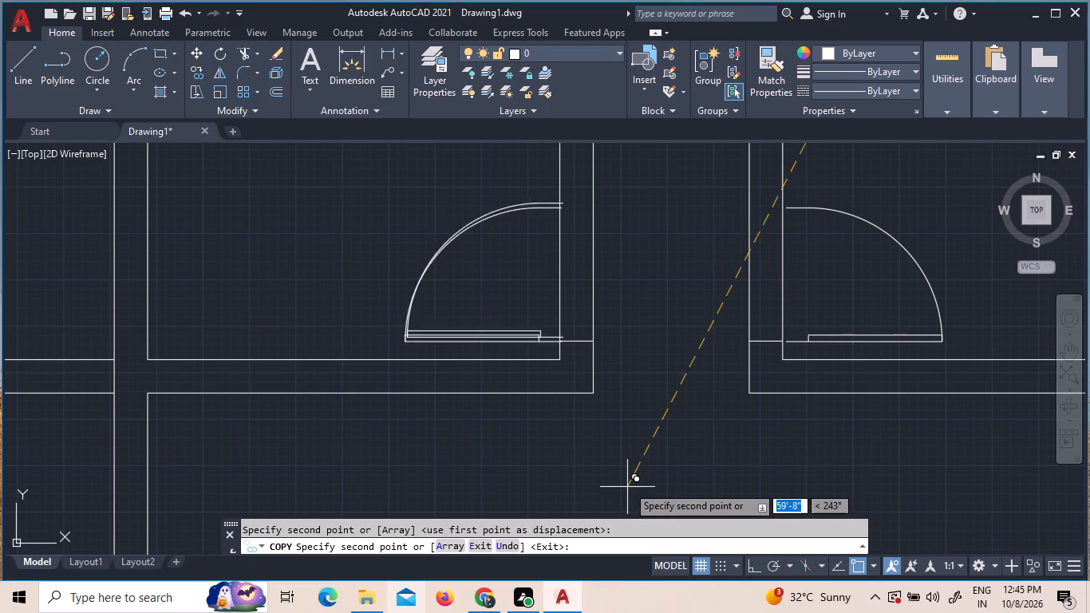
{"action": "scroll", "coordinate": [620, 482], "scroll_direction": "down", "scroll_amount": 4}
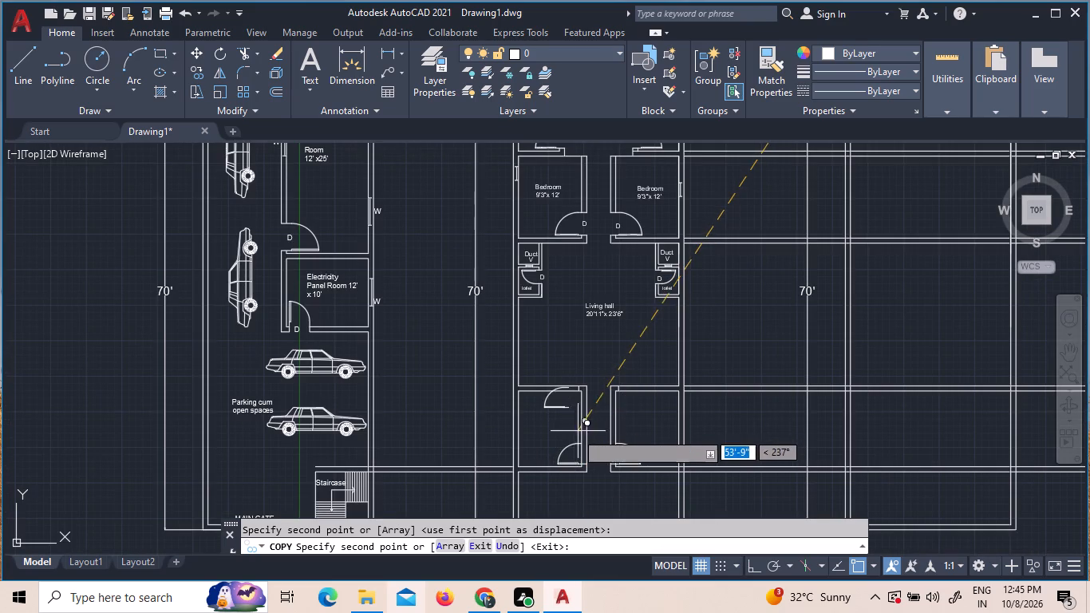
{"action": "key", "text": "Escape"}
Flip the spare 3' door block horizontally and vertically so it swings right with its leaf along the upper edge.
{"action": "scroll", "coordinate": [714, 409], "scroll_direction": "down", "scroll_amount": 1}
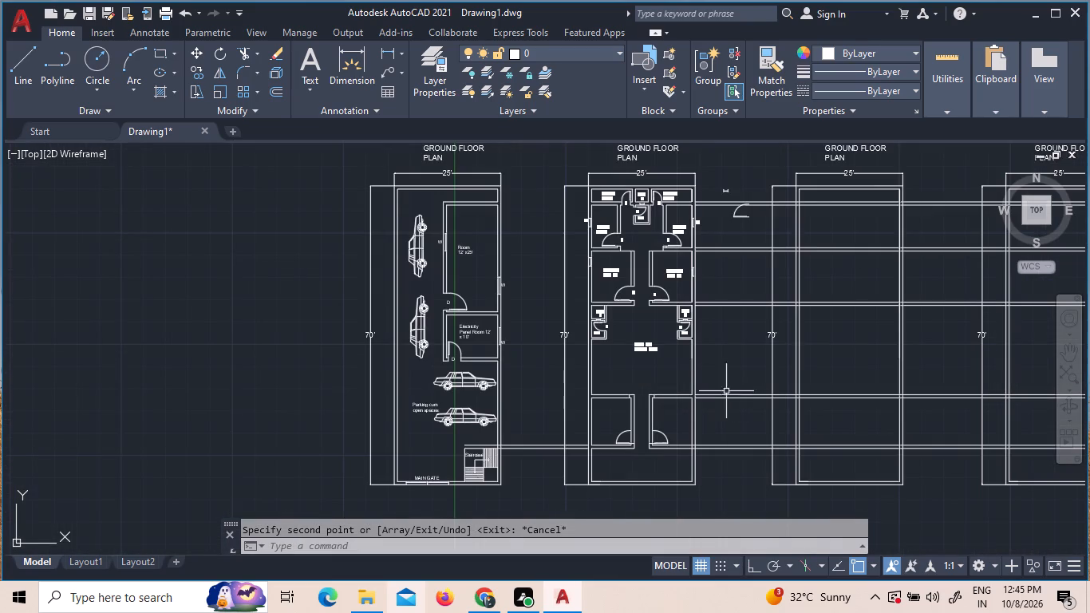
{"action": "scroll", "coordinate": [783, 212], "scroll_direction": "up", "scroll_amount": 5}
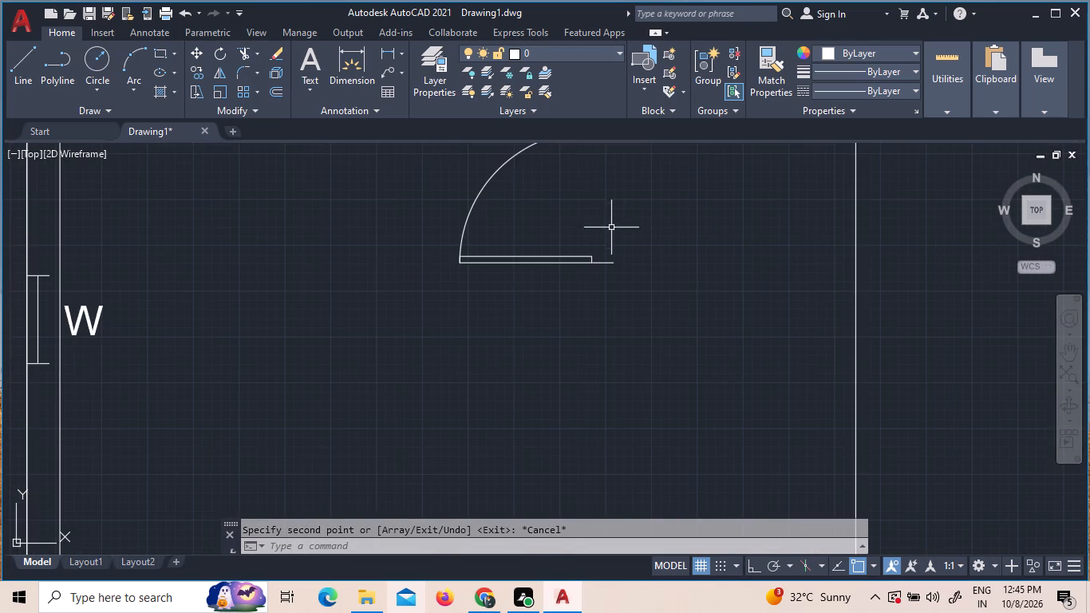
{"action": "scroll", "coordinate": [519, 304], "scroll_direction": "down", "scroll_amount": 1}
{"action": "left_click", "coordinate": [493, 241]}
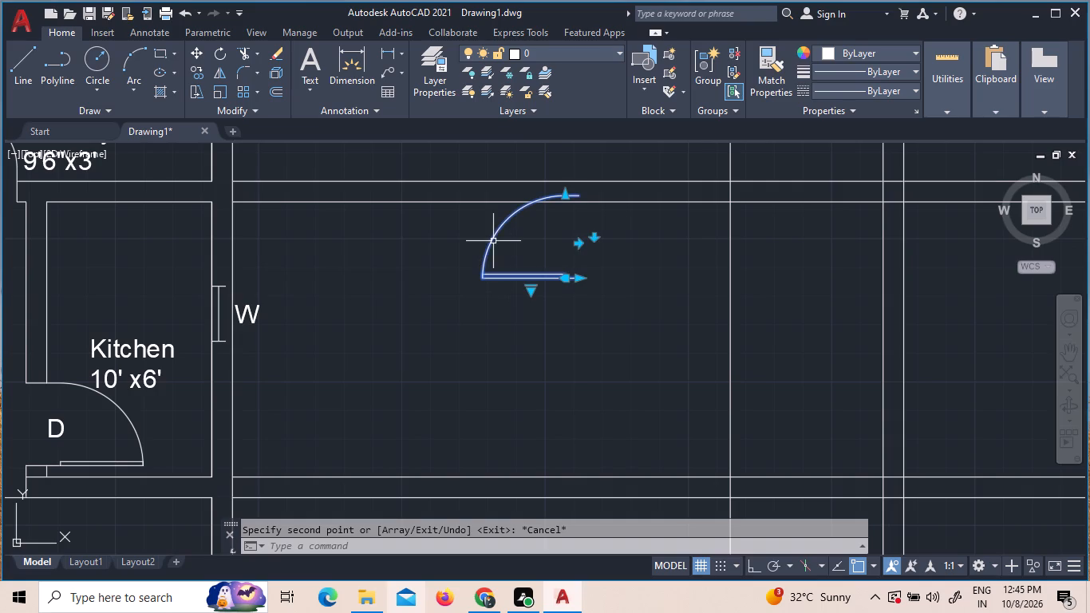
{"action": "left_click", "coordinate": [594, 237]}
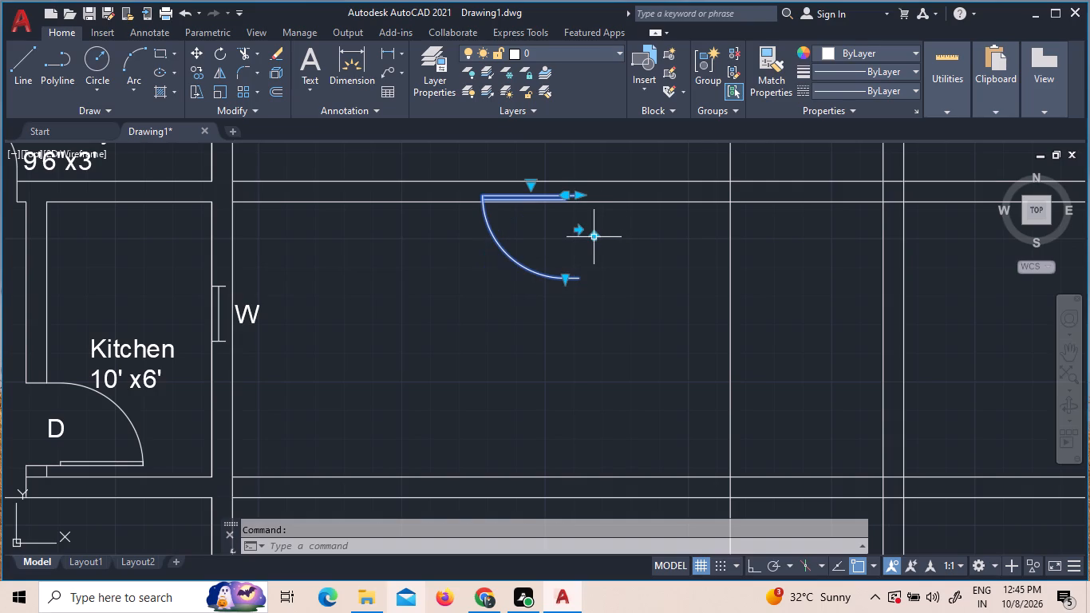
{"action": "left_click", "coordinate": [594, 237]}
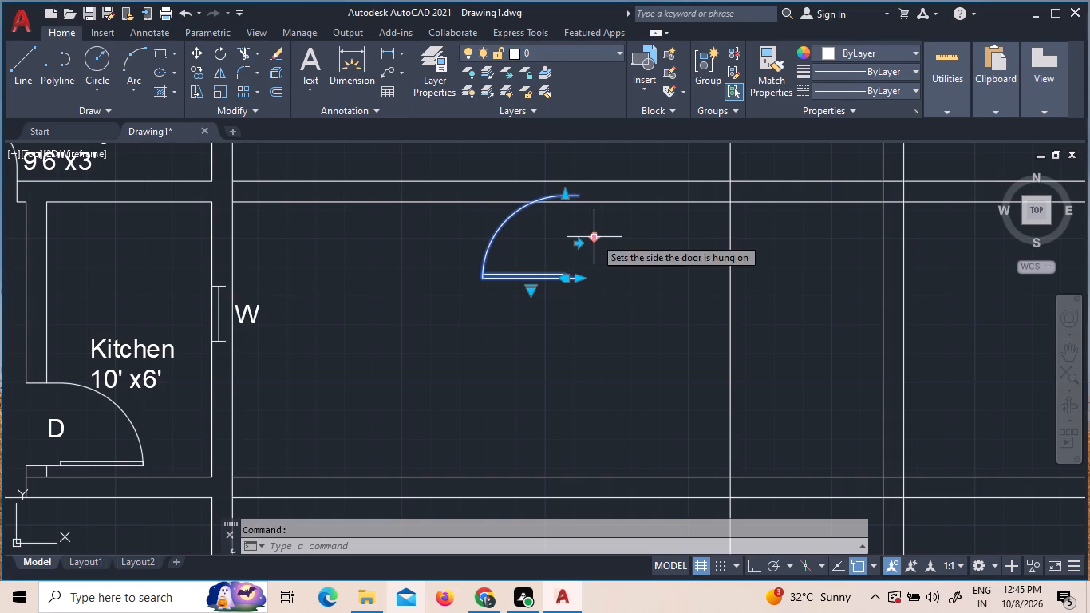
{"action": "left_click", "coordinate": [574, 246]}
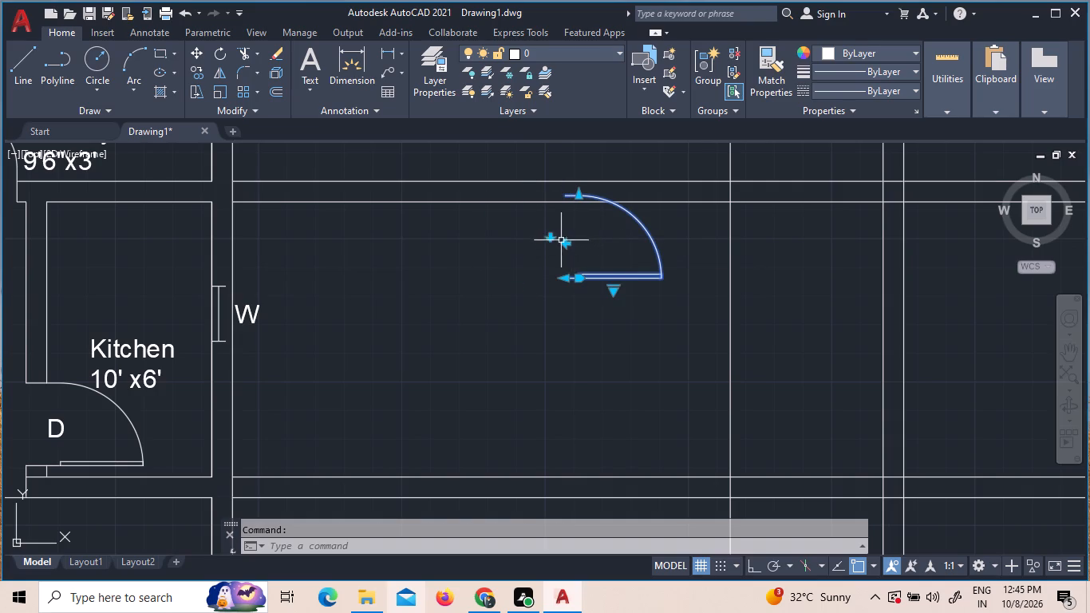
{"action": "left_click", "coordinate": [552, 237]}
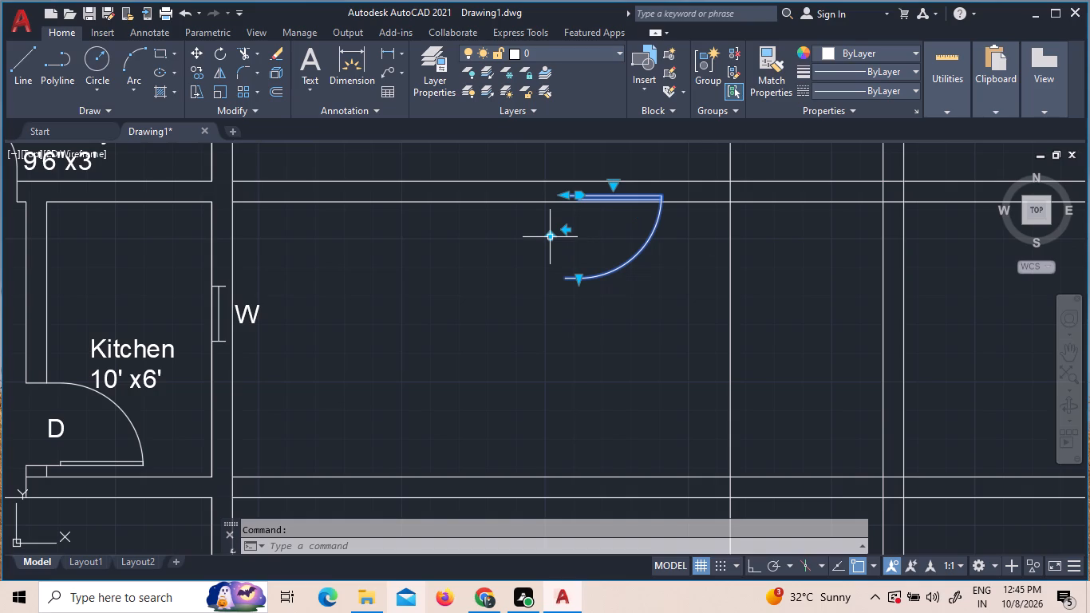
Rotate the spare 3' door a quarter turn clockwise about its upper-left corner, with ortho on, so its leaf points down.
{"action": "scroll", "coordinate": [591, 313], "scroll_direction": "down", "scroll_amount": 3}
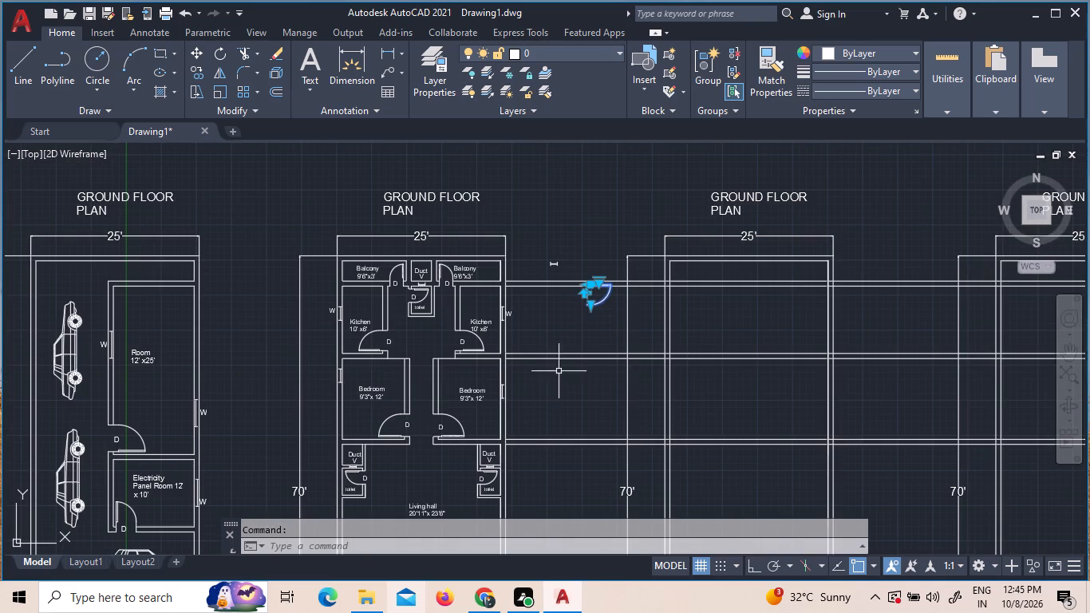
{"action": "middle_click_drag", "start_coordinate": [412, 474], "coordinate": [446, 305]}
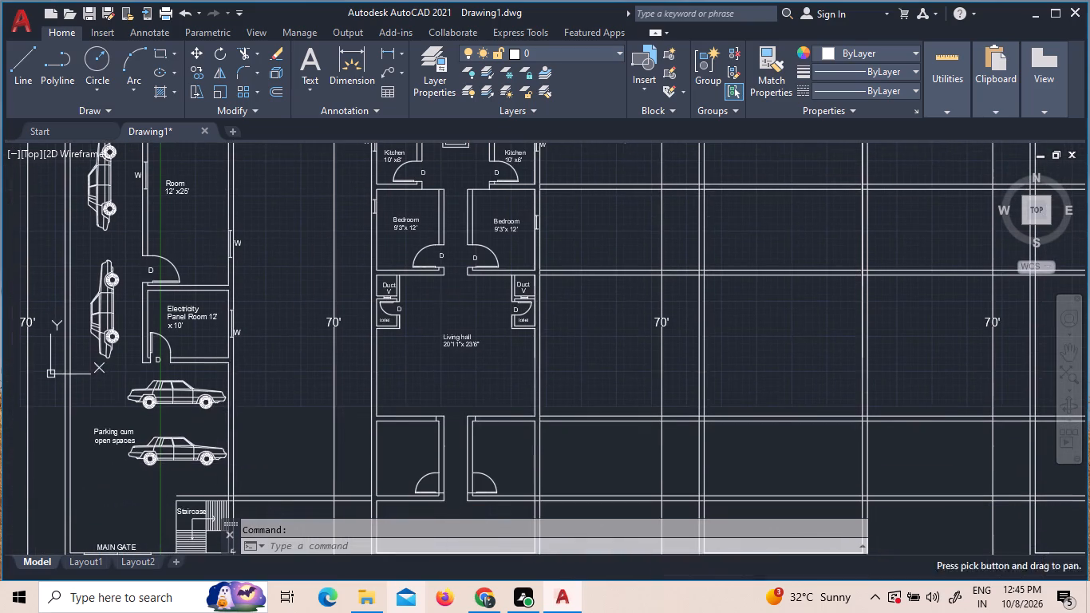
{"action": "scroll", "coordinate": [492, 469], "scroll_direction": "down", "scroll_amount": 2}
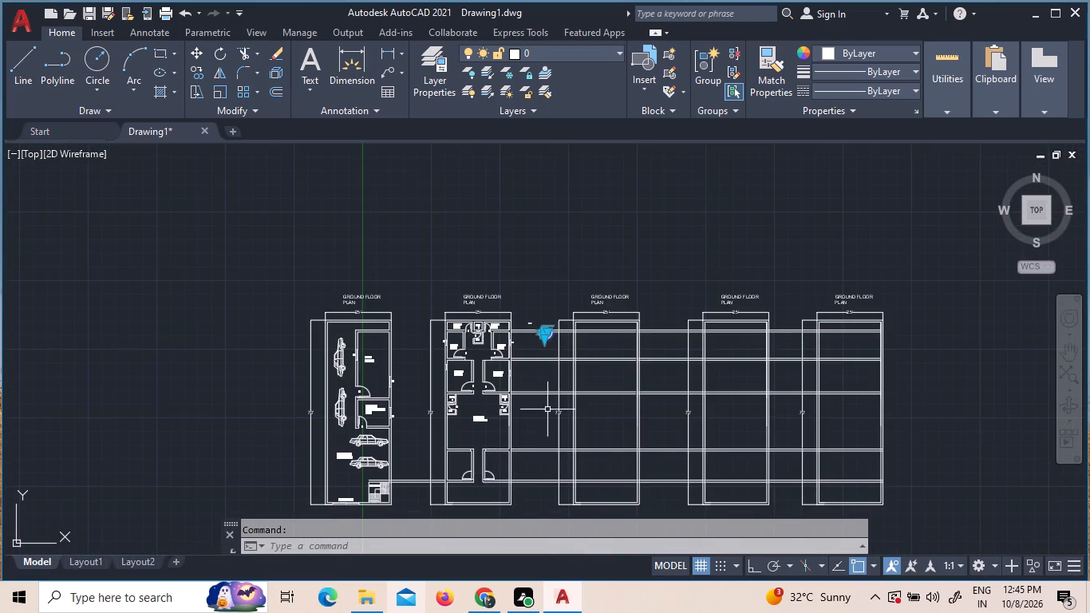
{"action": "scroll", "coordinate": [555, 317], "scroll_direction": "up", "scroll_amount": 4}
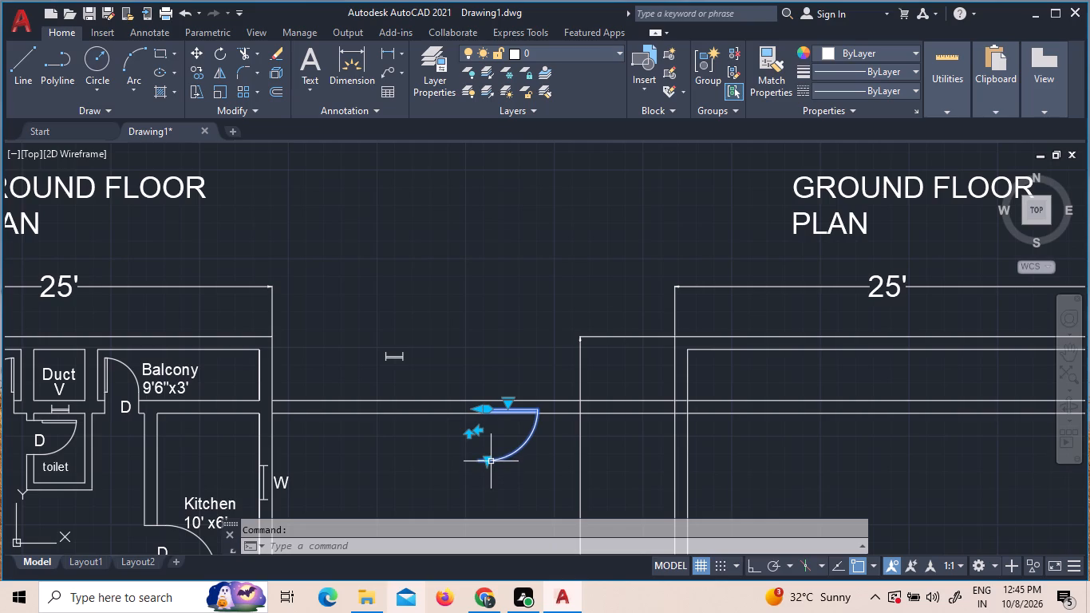
{"action": "key", "text": "r"}
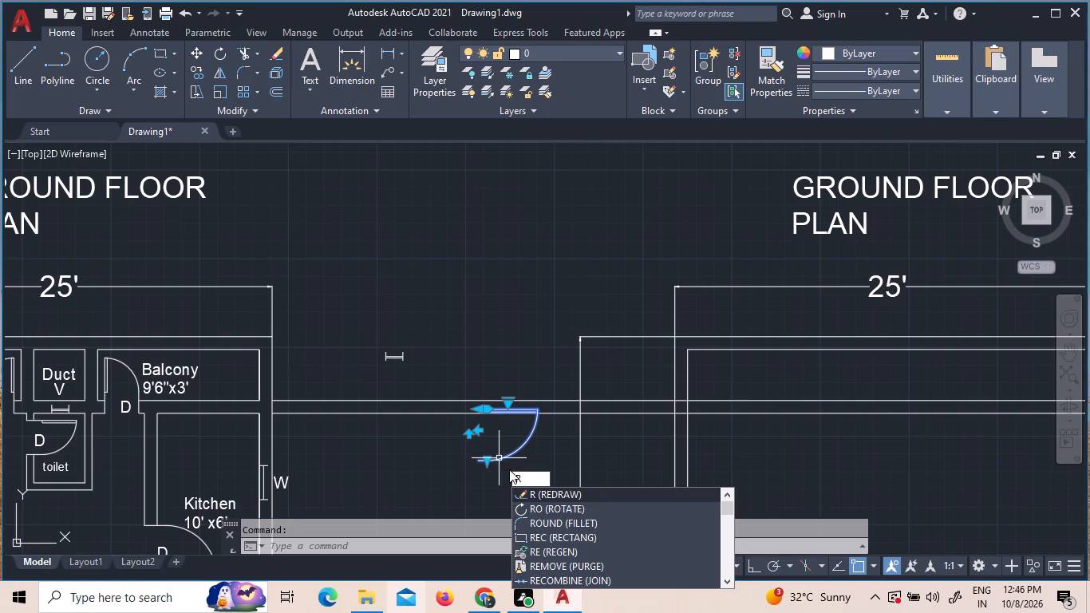
{"action": "key", "text": "o"}
{"action": "key", "text": "space"}
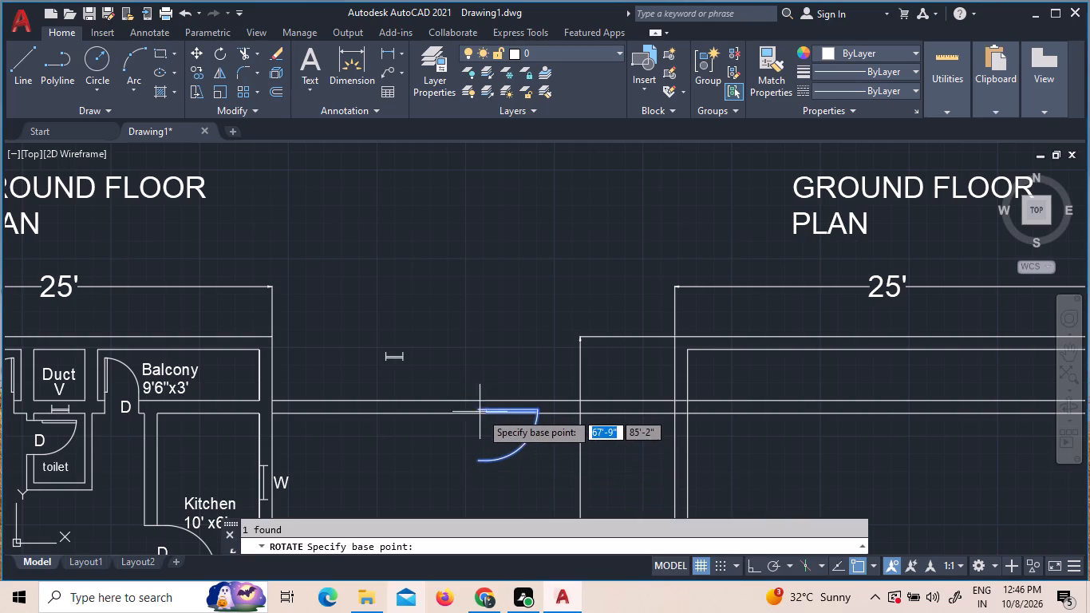
{"action": "left_click", "coordinate": [477, 410]}
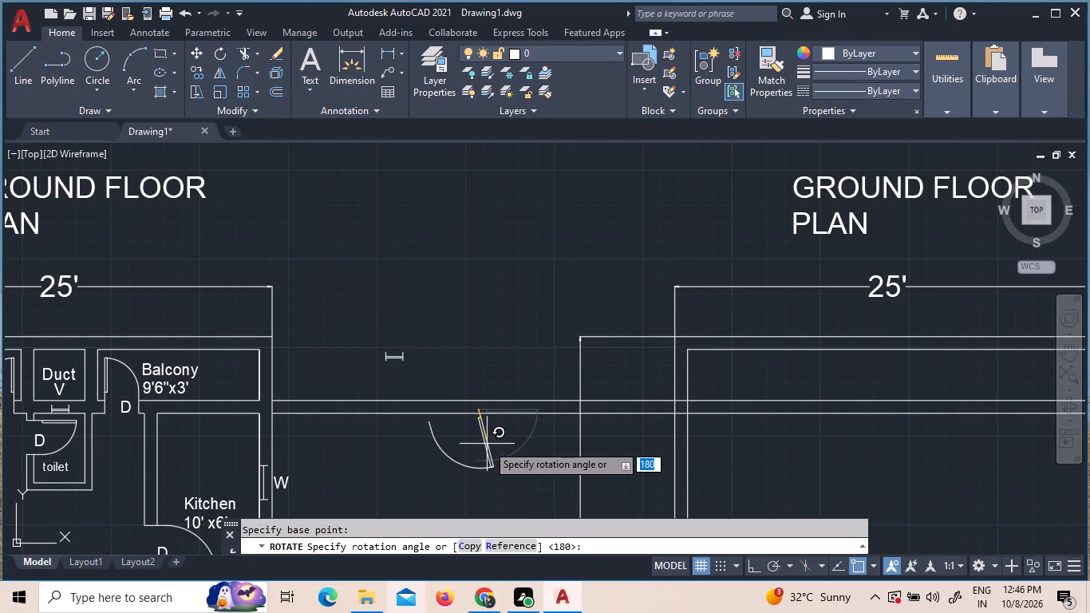
{"action": "key", "text": "F8"}
{"action": "left_click", "coordinate": [486, 444]}
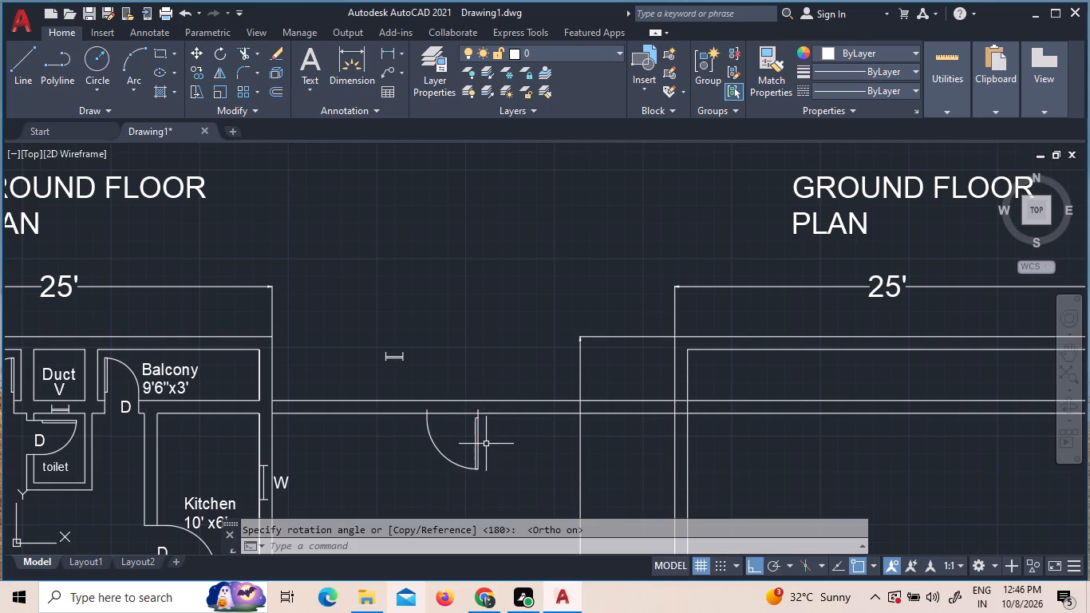
Copy the rotated door, with ortho off, into the left room below the living hall, at the top wall's jamb nearest the passage.
{"action": "left_click_drag", "start_coordinate": [510, 455], "coordinate": [496, 455]}
{"action": "left_click", "coordinate": [404, 451]}
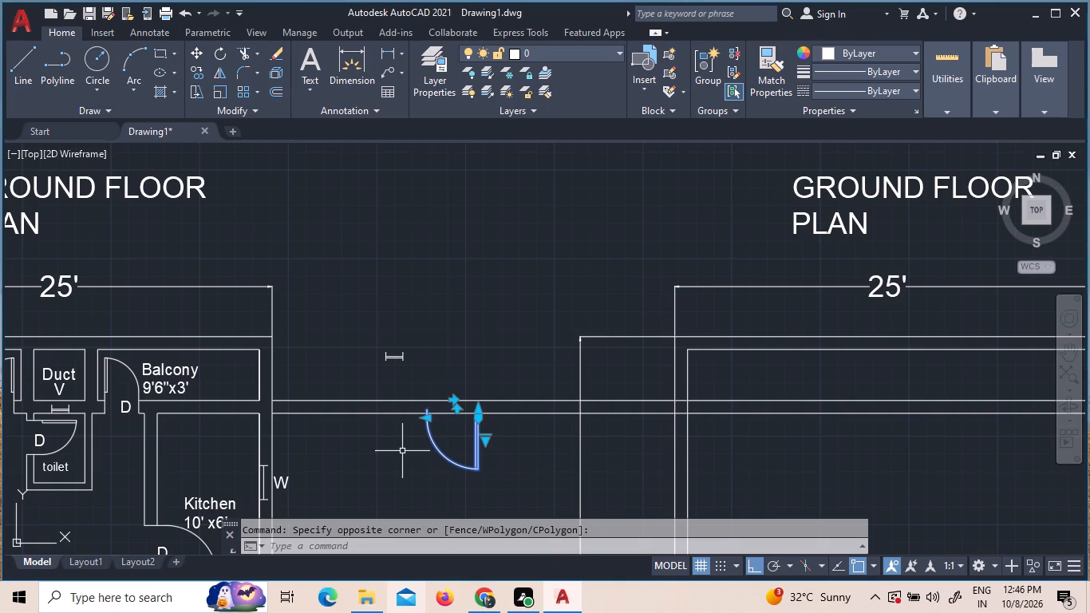
{"action": "right_click", "coordinate": [402, 451]}
{"action": "left_click", "coordinate": [507, 332]}
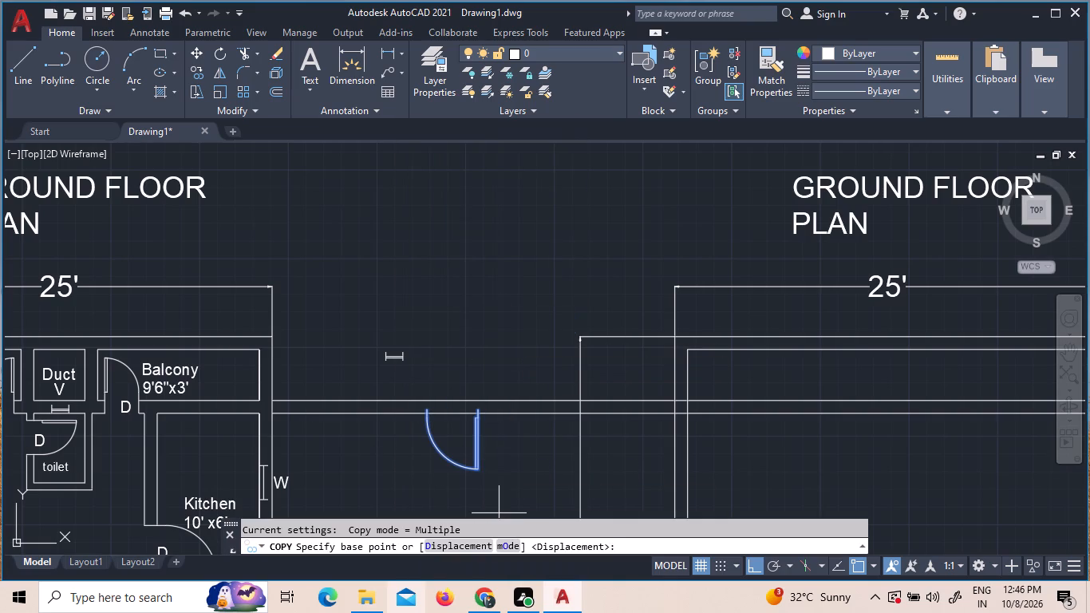
{"action": "left_click", "coordinate": [478, 472]}
{"action": "scroll", "coordinate": [481, 427], "scroll_direction": "down", "scroll_amount": 3}
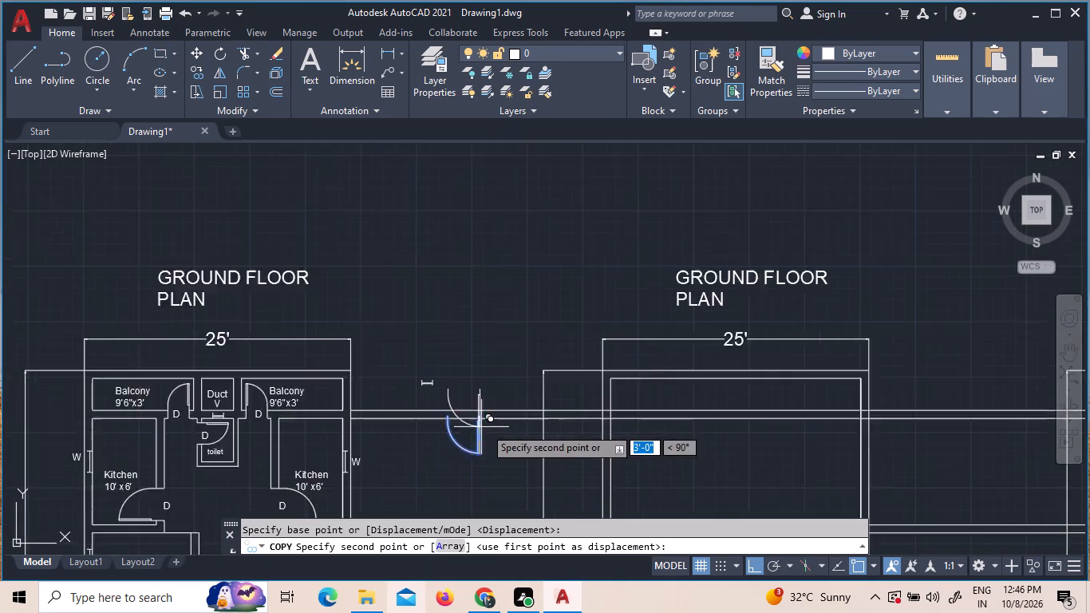
{"action": "scroll", "coordinate": [500, 417], "scroll_direction": "down", "scroll_amount": 1}
{"action": "scroll", "coordinate": [421, 462], "scroll_direction": "down", "scroll_amount": 3}
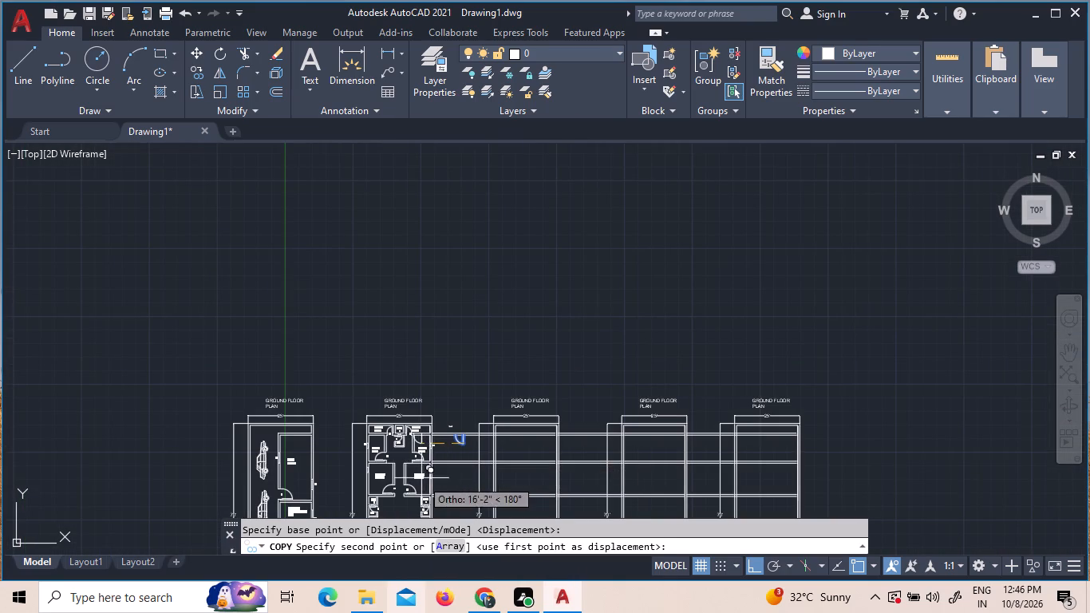
{"action": "scroll", "coordinate": [422, 477], "scroll_direction": "down", "scroll_amount": 4}
{"action": "middle_click_drag", "start_coordinate": [466, 481], "coordinate": [507, 370]}
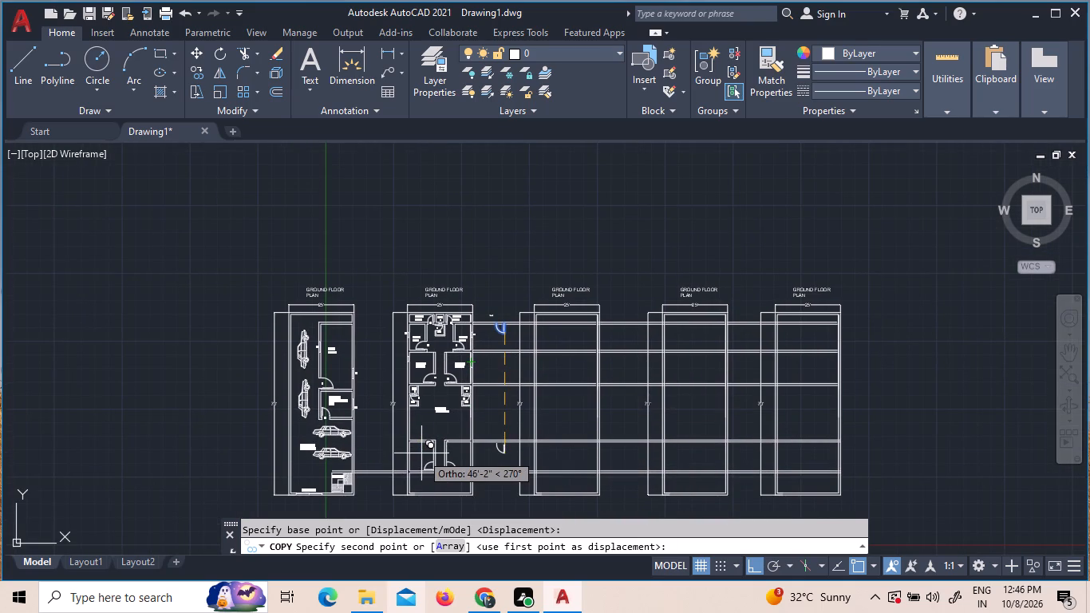
{"action": "key", "text": "F8"}
{"action": "scroll", "coordinate": [444, 477], "scroll_direction": "up", "scroll_amount": 3}
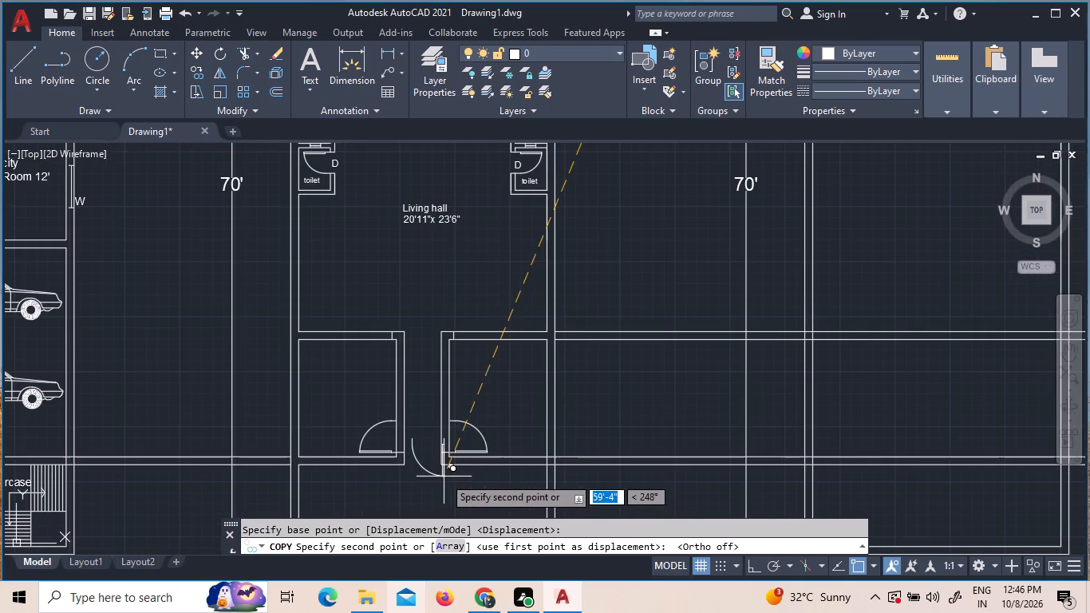
{"action": "scroll", "coordinate": [369, 374], "scroll_direction": "up", "scroll_amount": 4}
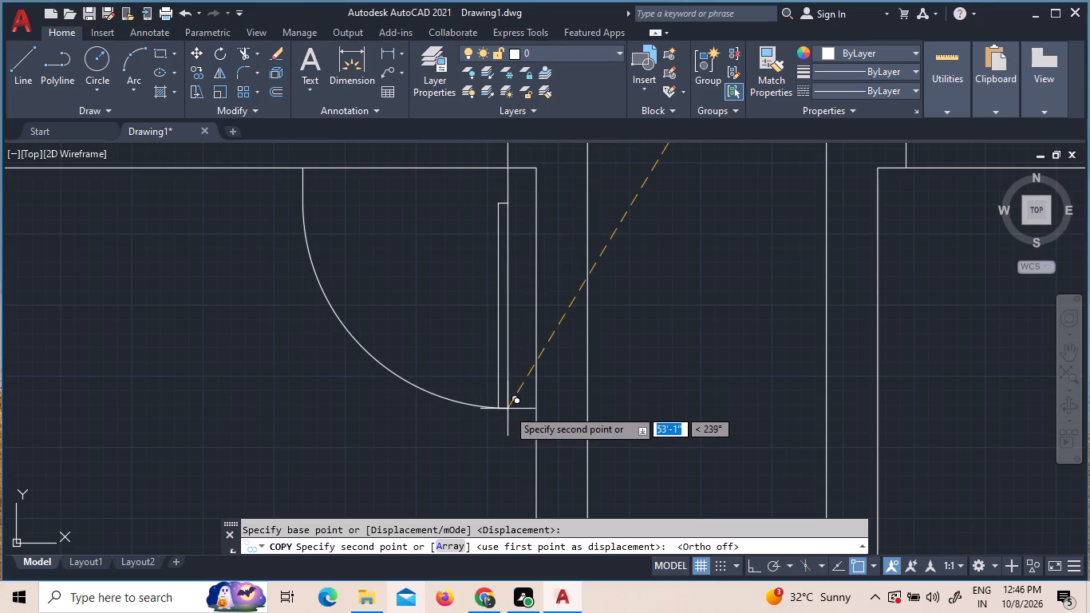
{"action": "left_click", "coordinate": [507, 409]}
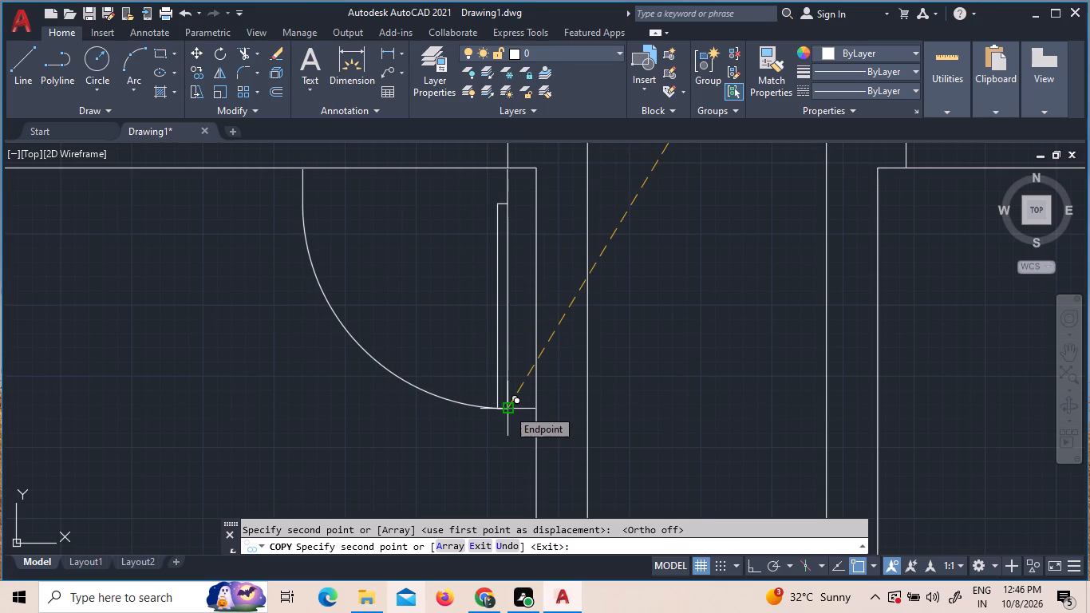
{"action": "key", "text": "Escape"}
Flip the spare 3' door block horizontally so its leaf hangs on the left and it swings right.
{"action": "scroll", "coordinate": [490, 456], "scroll_direction": "down", "scroll_amount": 1}
{"action": "scroll", "coordinate": [647, 409], "scroll_direction": "down", "scroll_amount": 3}
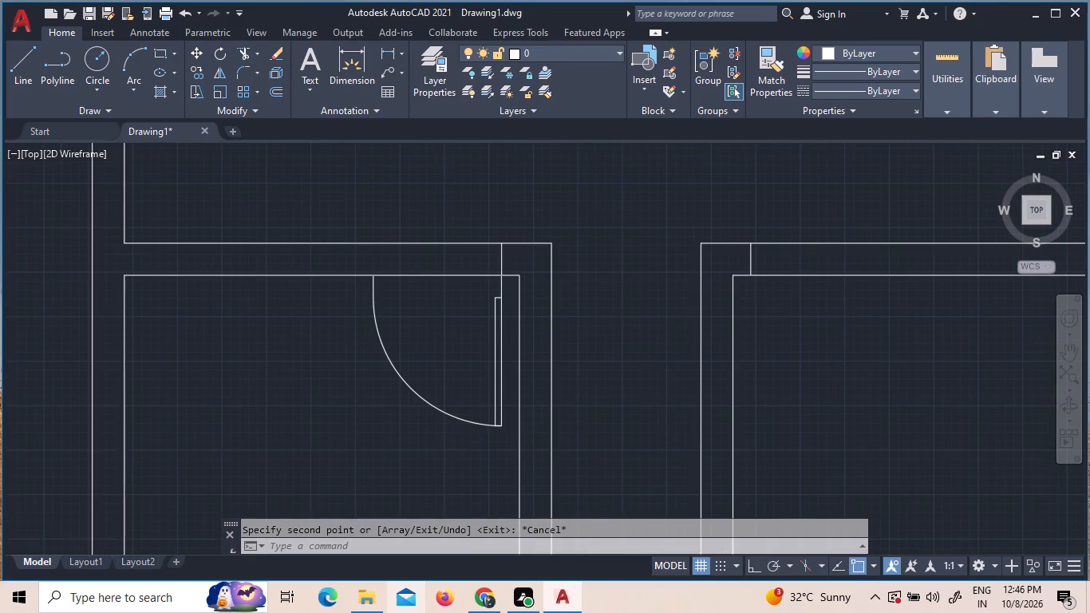
{"action": "scroll", "coordinate": [707, 386], "scroll_direction": "down", "scroll_amount": 3}
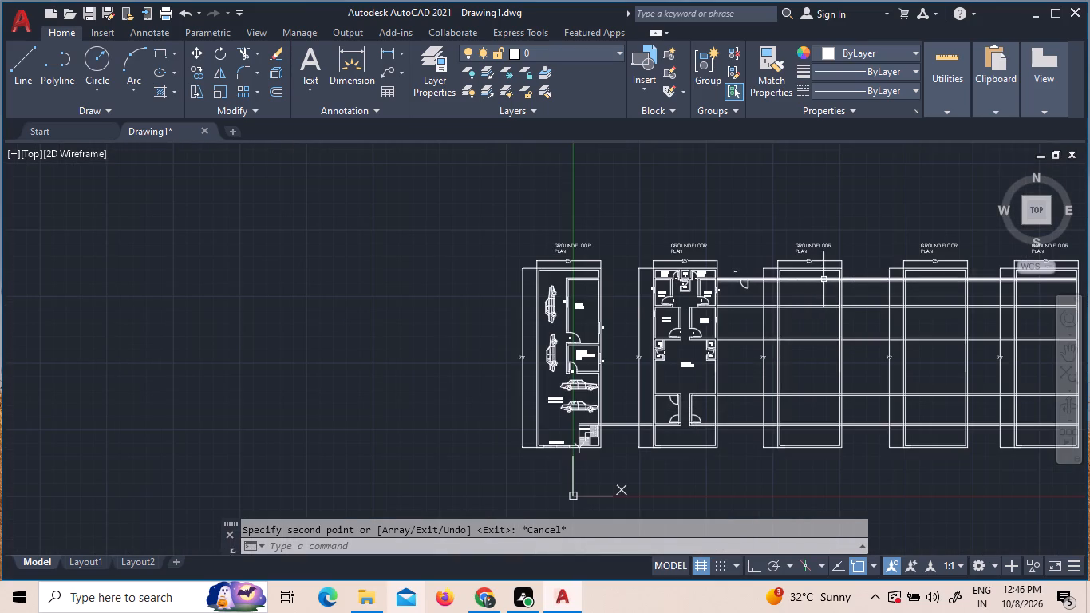
{"action": "scroll", "coordinate": [819, 279], "scroll_direction": "up", "scroll_amount": 4}
{"action": "left_click", "coordinate": [566, 297]}
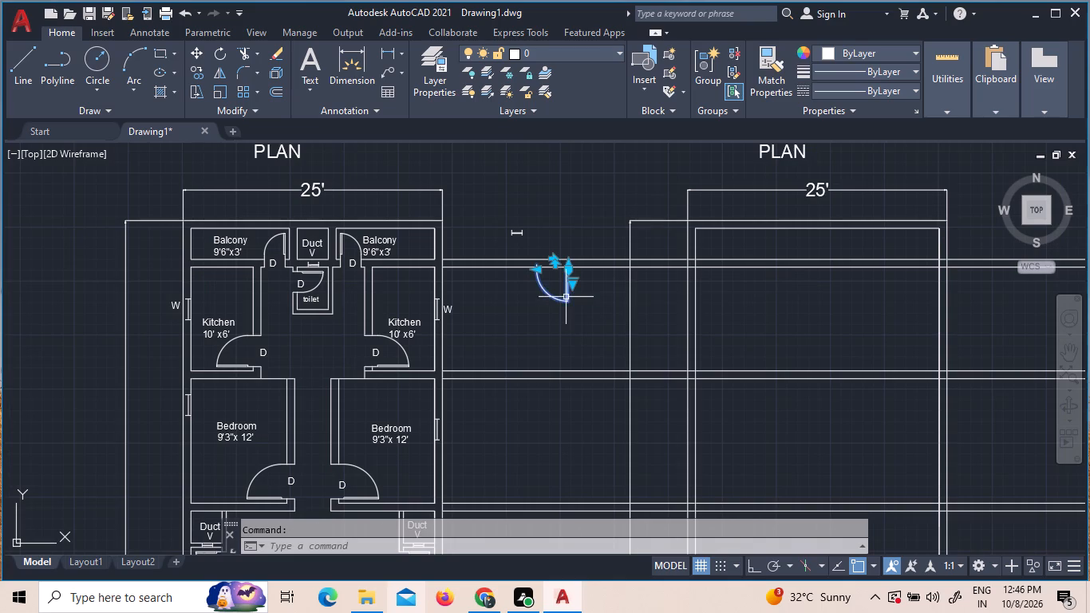
{"action": "scroll", "coordinate": [558, 271], "scroll_direction": "up", "scroll_amount": 5}
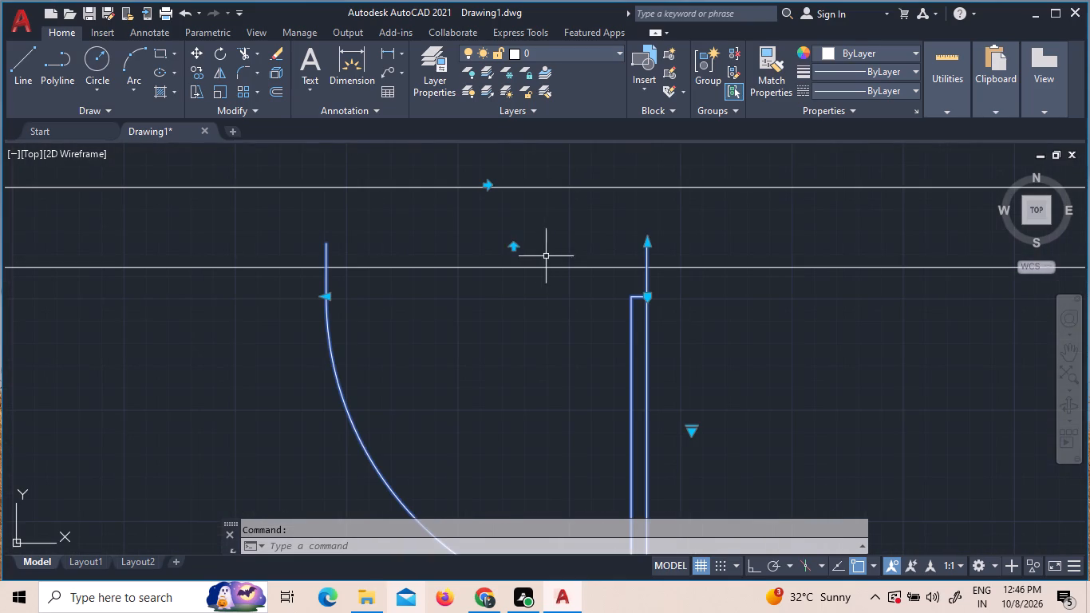
{"action": "left_click", "coordinate": [490, 185]}
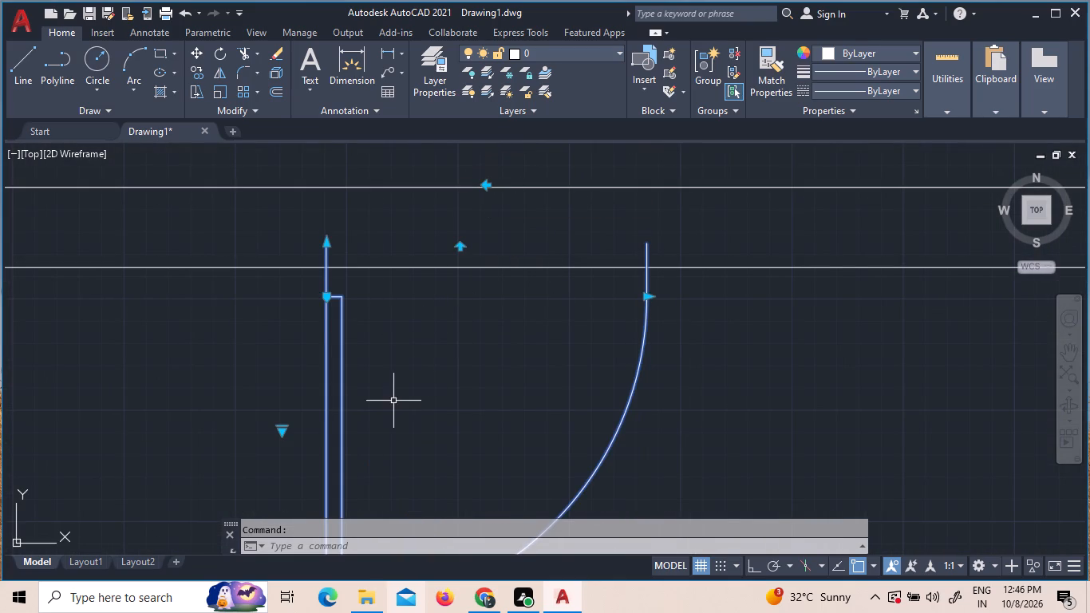
Copy the flipped 3' door into the right room below the living hall, at the top wall's jamb nearest the passage.
{"action": "right_click", "coordinate": [393, 407]}
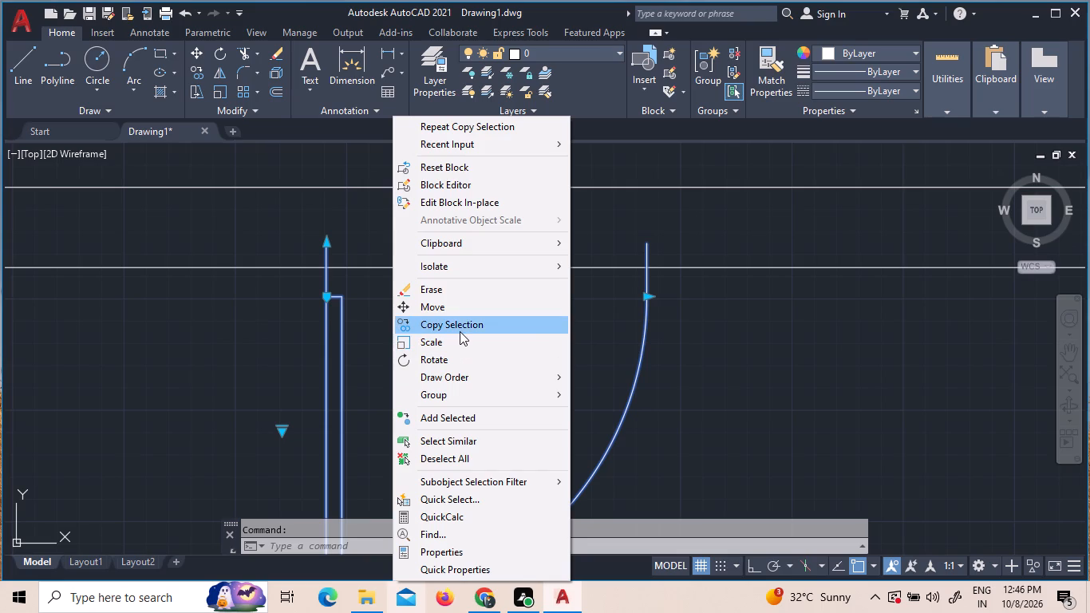
{"action": "left_click", "coordinate": [460, 331]}
{"action": "left_click", "coordinate": [460, 331]}
{"action": "scroll", "coordinate": [362, 412], "scroll_direction": "down", "scroll_amount": 5}
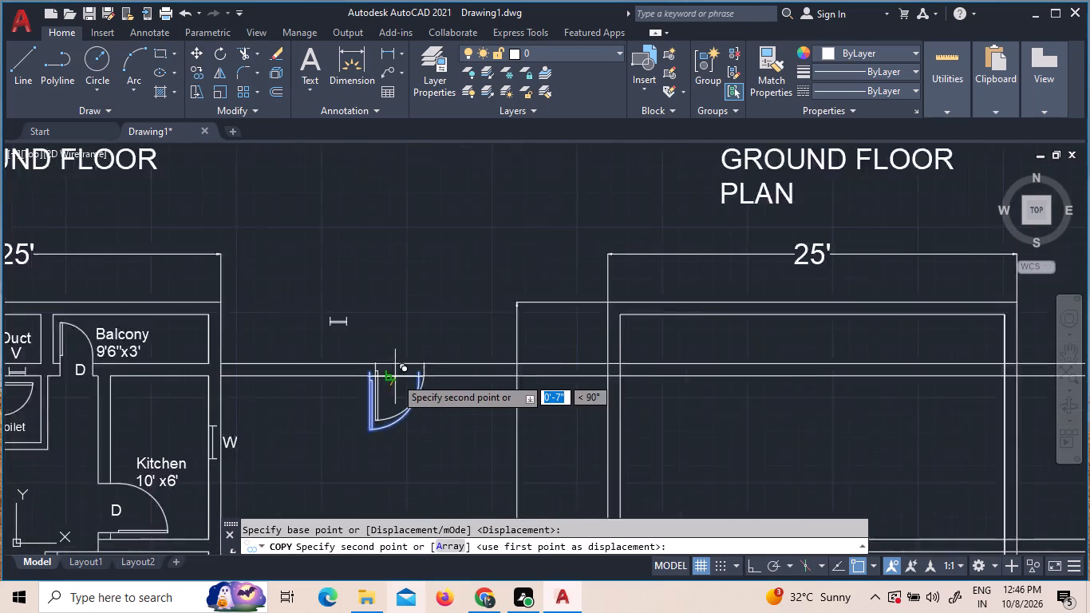
{"action": "scroll", "coordinate": [395, 377], "scroll_direction": "down", "scroll_amount": 6}
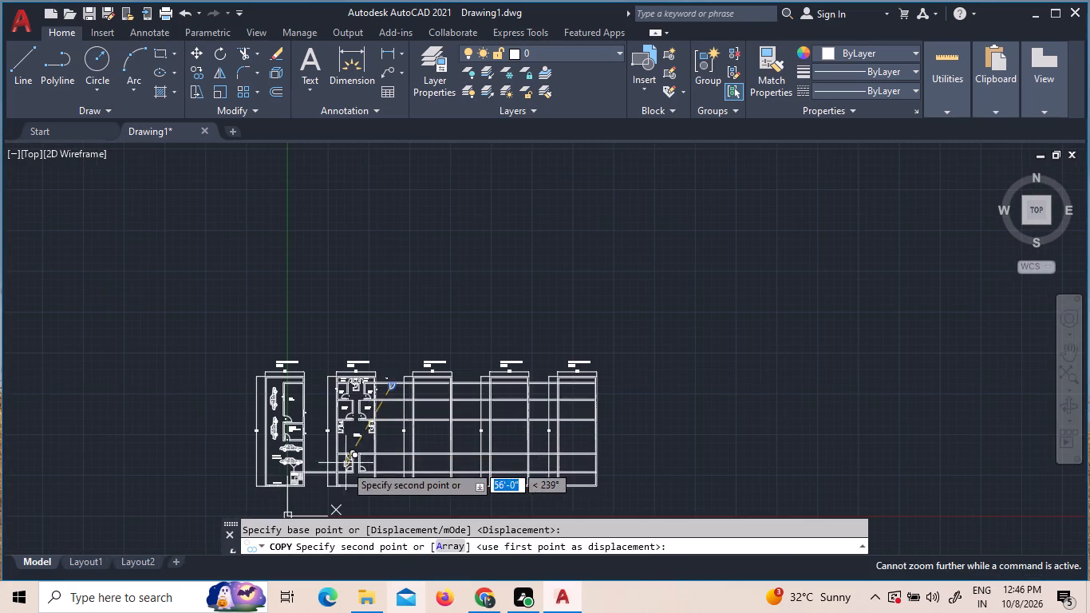
{"action": "scroll", "coordinate": [345, 468], "scroll_direction": "up", "scroll_amount": 4}
{"action": "scroll", "coordinate": [398, 407], "scroll_direction": "up", "scroll_amount": 6}
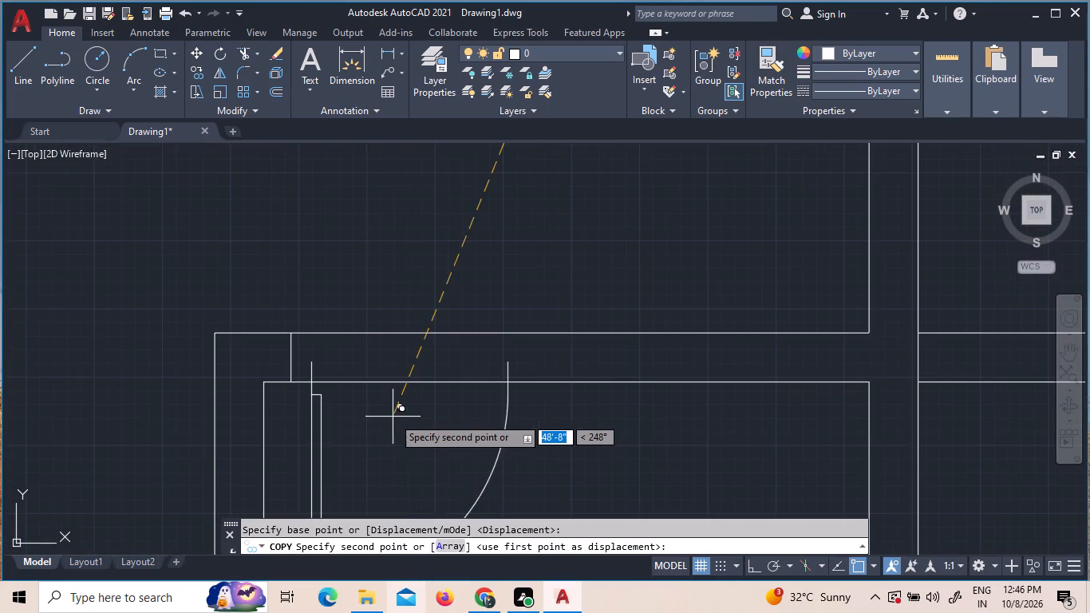
{"action": "scroll", "coordinate": [357, 421], "scroll_direction": "up", "scroll_amount": 3}
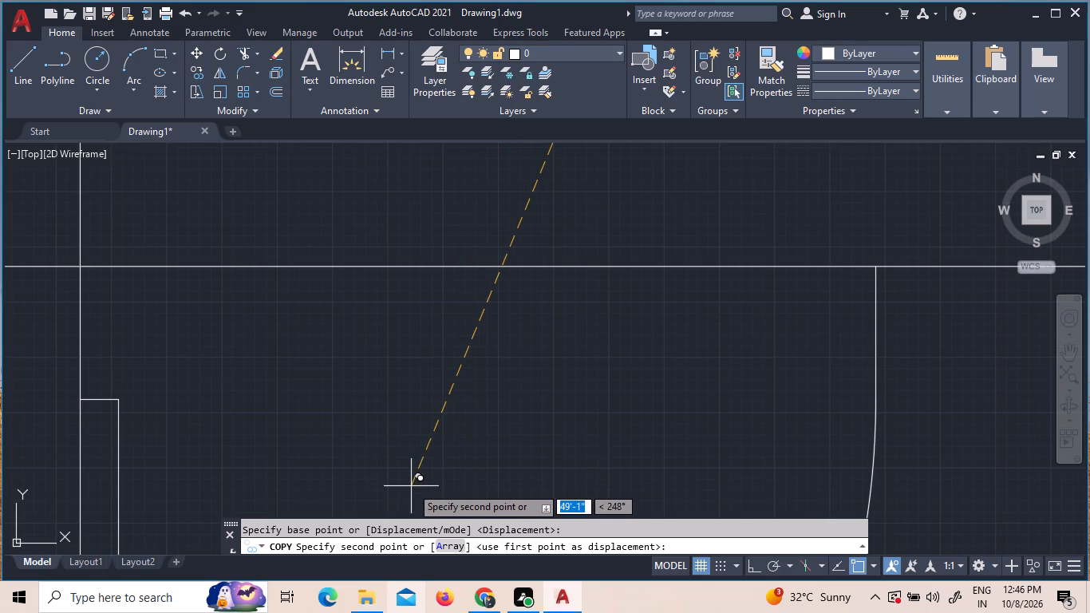
{"action": "left_click", "coordinate": [411, 486]}
{"action": "key", "text": "Escape"}
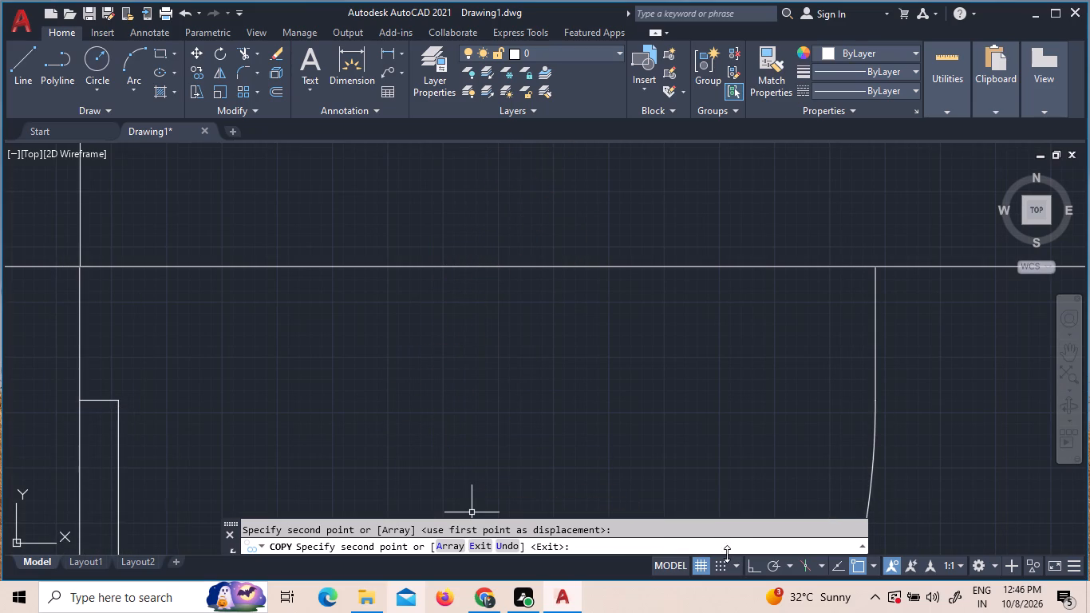
Move the right room's top-wall door by its upper leaf-side endpoint onto the lower end of the jamb line.
{"action": "scroll", "coordinate": [726, 551], "scroll_direction": "down", "scroll_amount": 8}
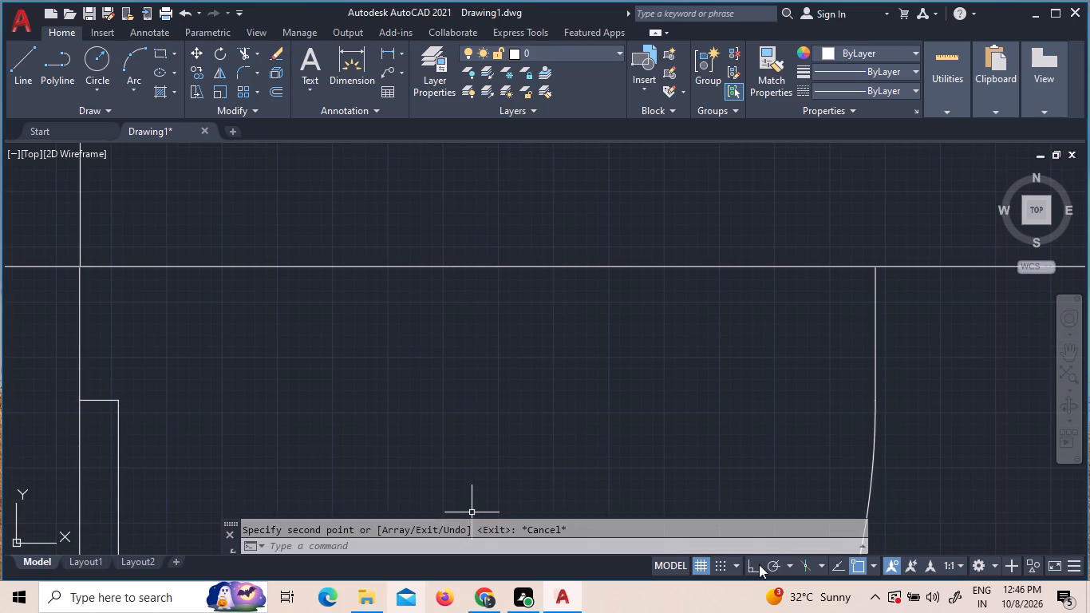
{"action": "scroll", "coordinate": [707, 388], "scroll_direction": "down", "scroll_amount": 4}
{"action": "scroll", "coordinate": [608, 373], "scroll_direction": "up", "scroll_amount": 2}
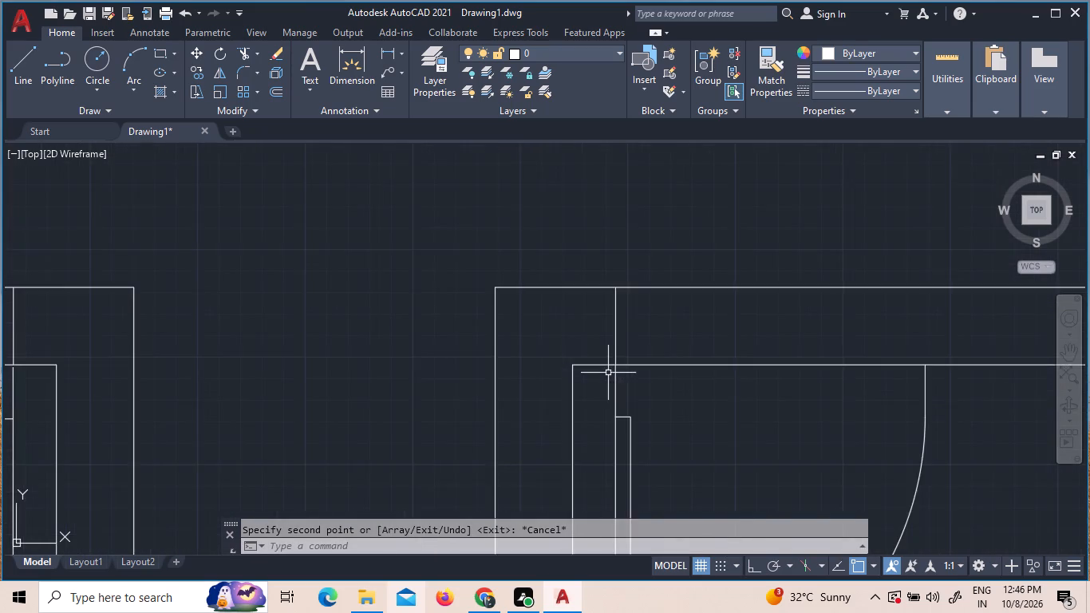
{"action": "scroll", "coordinate": [608, 369], "scroll_direction": "up", "scroll_amount": 7}
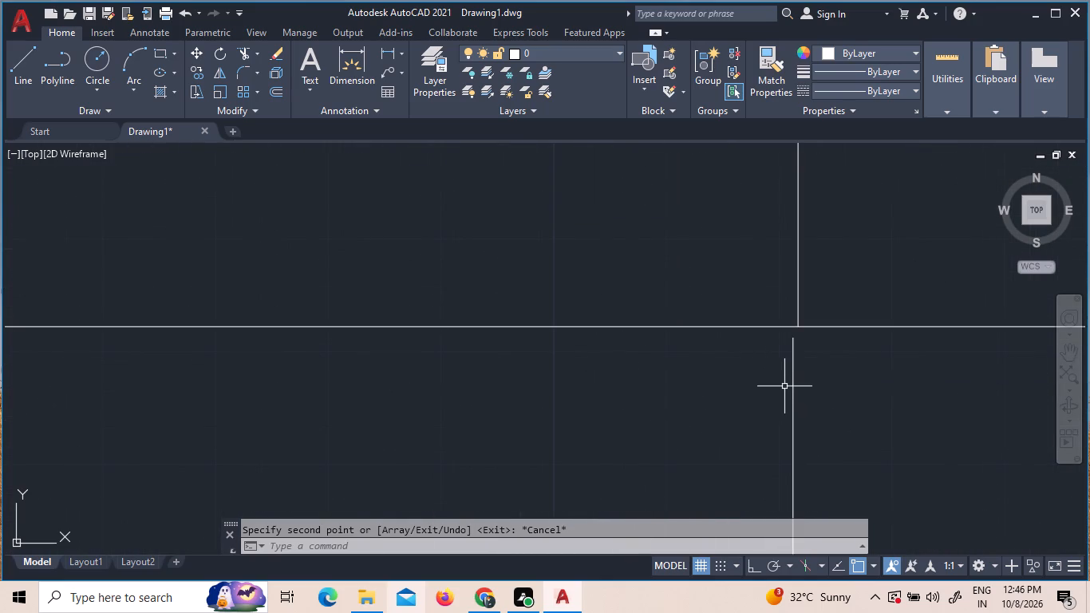
{"action": "left_click", "coordinate": [792, 405]}
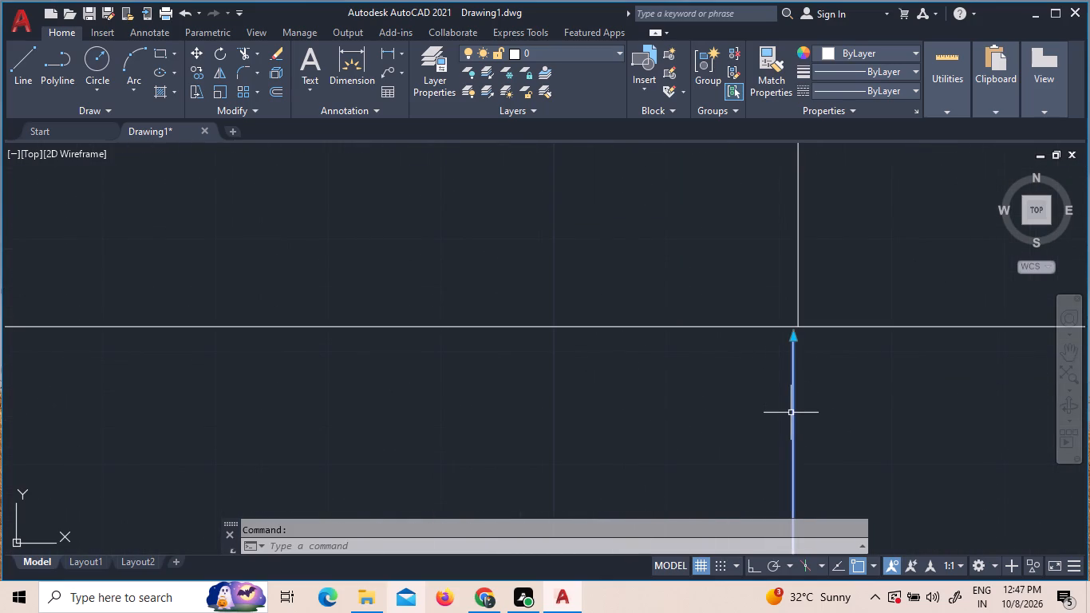
{"action": "left_click", "coordinate": [847, 410]}
{"action": "key", "text": "m"}
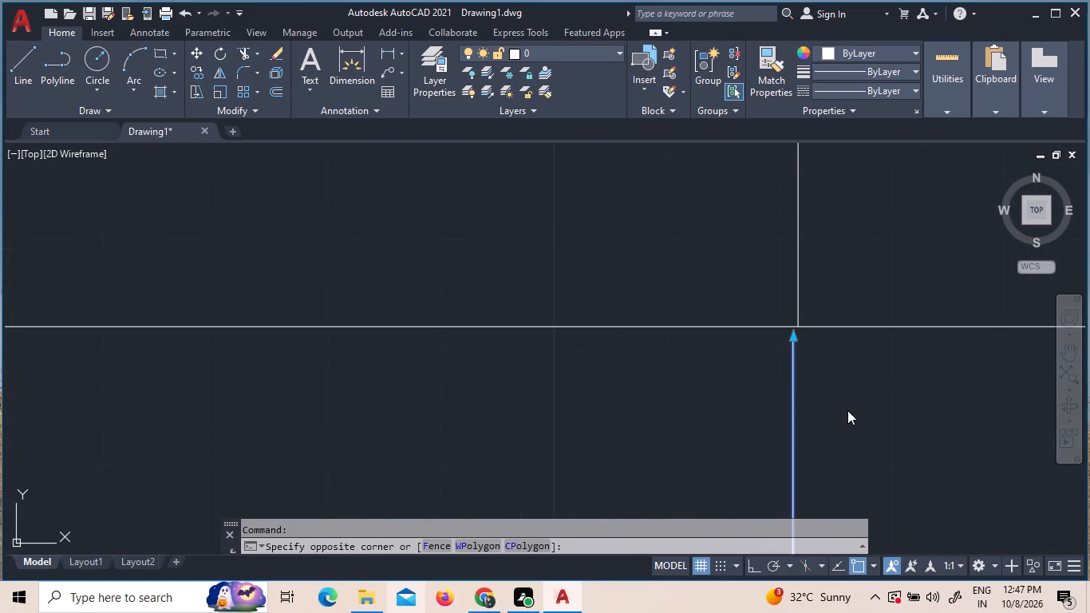
{"action": "type", "text": "ov"}
{"action": "key", "text": "Return"}
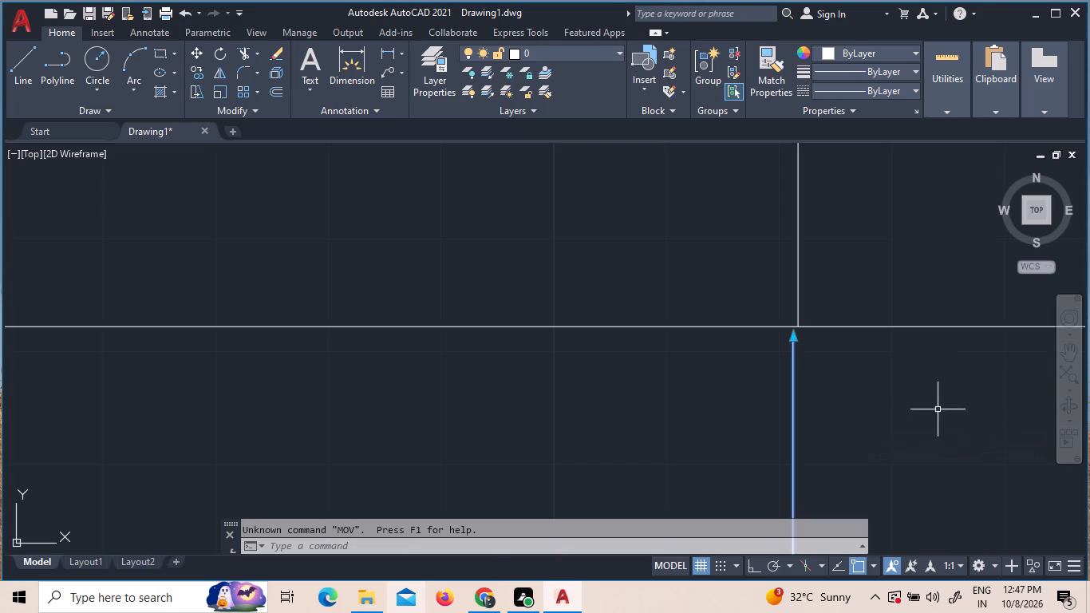
{"action": "key", "text": "m"}
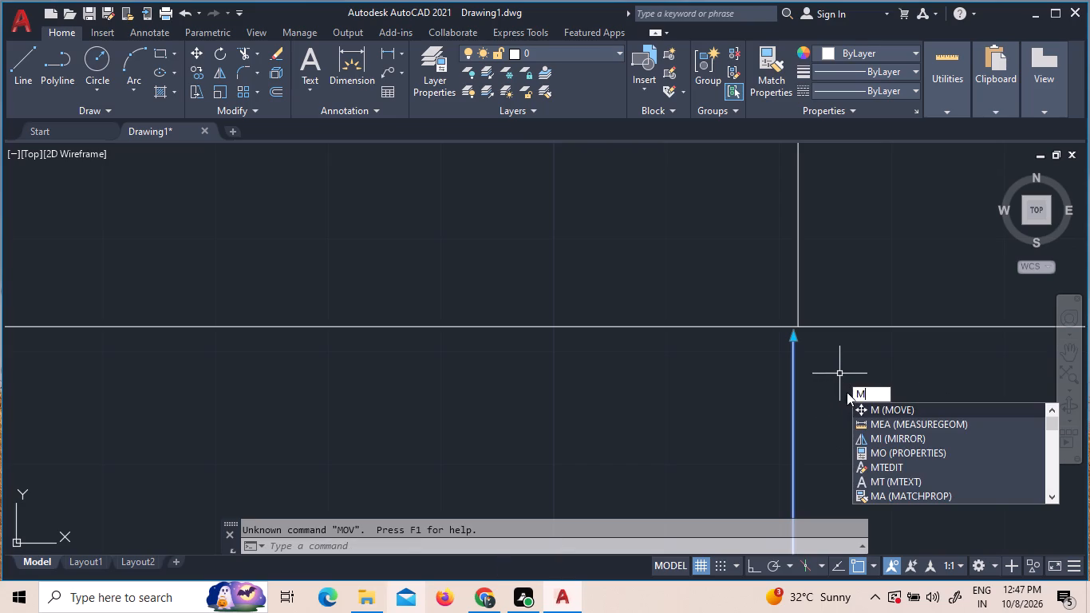
{"action": "left_click", "coordinate": [911, 408]}
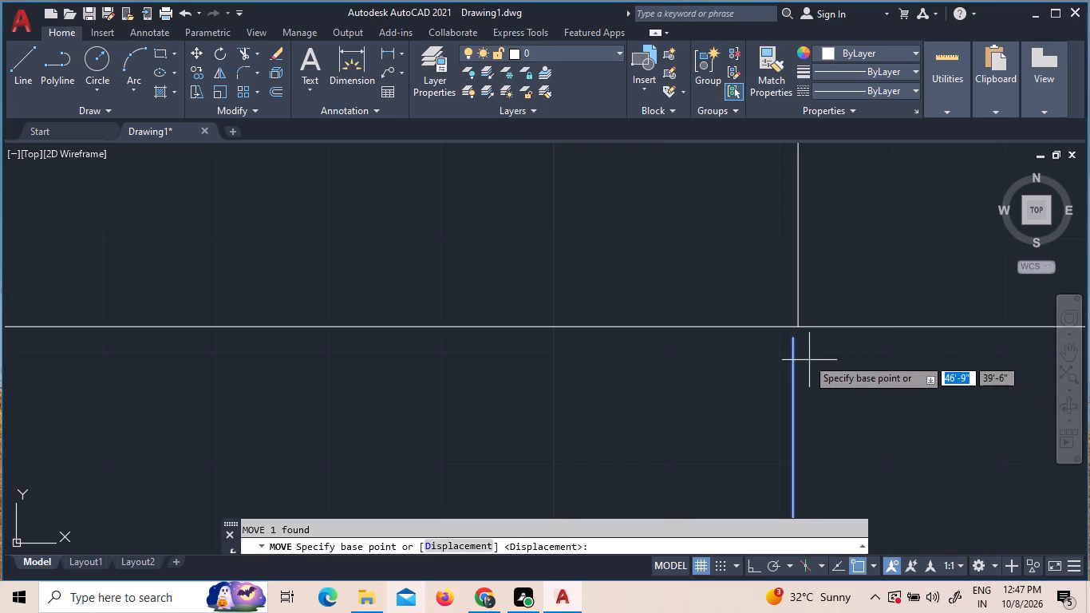
{"action": "left_click", "coordinate": [793, 341]}
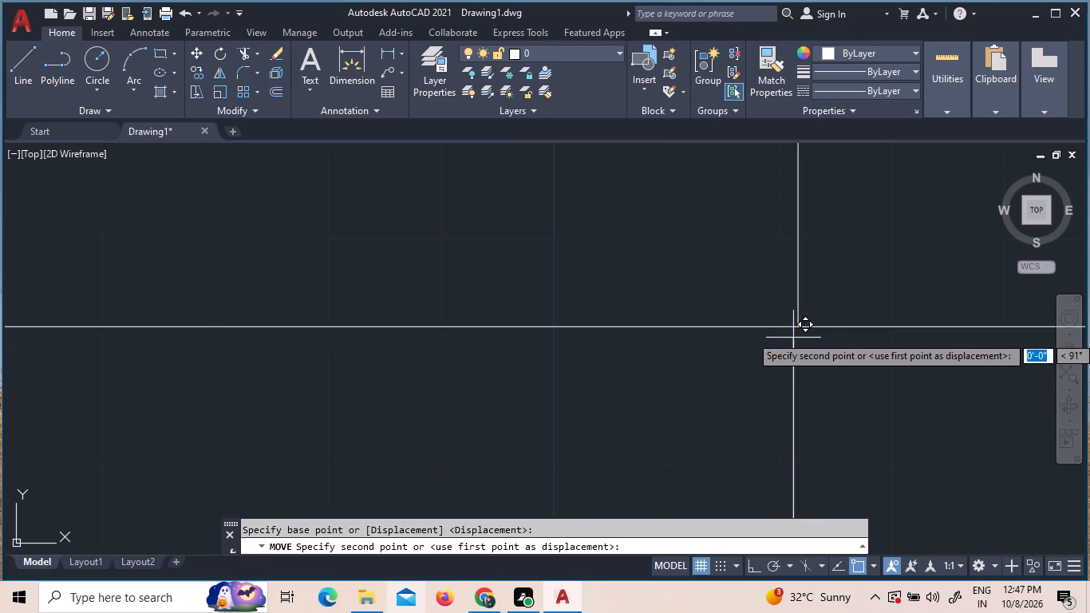
{"action": "left_click", "coordinate": [800, 330]}
Move the left room's top-wall door by its upper leaf-side endpoint onto the lower end of the jamb line.
{"action": "scroll", "coordinate": [845, 382], "scroll_direction": "down", "scroll_amount": 2}
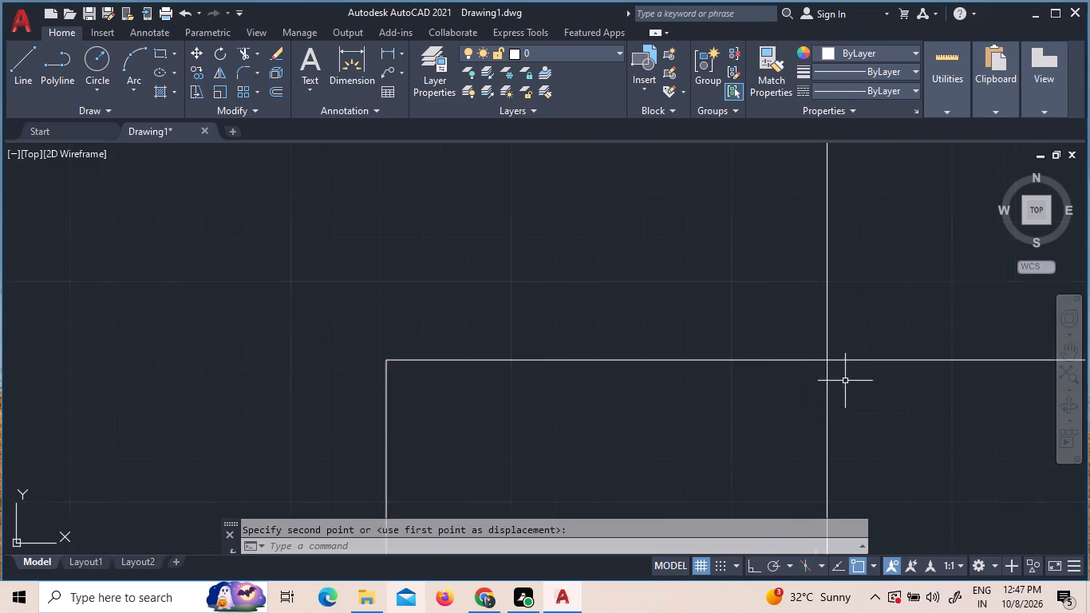
{"action": "scroll", "coordinate": [824, 355], "scroll_direction": "down", "scroll_amount": 5}
{"action": "scroll", "coordinate": [148, 319], "scroll_direction": "up", "scroll_amount": 4}
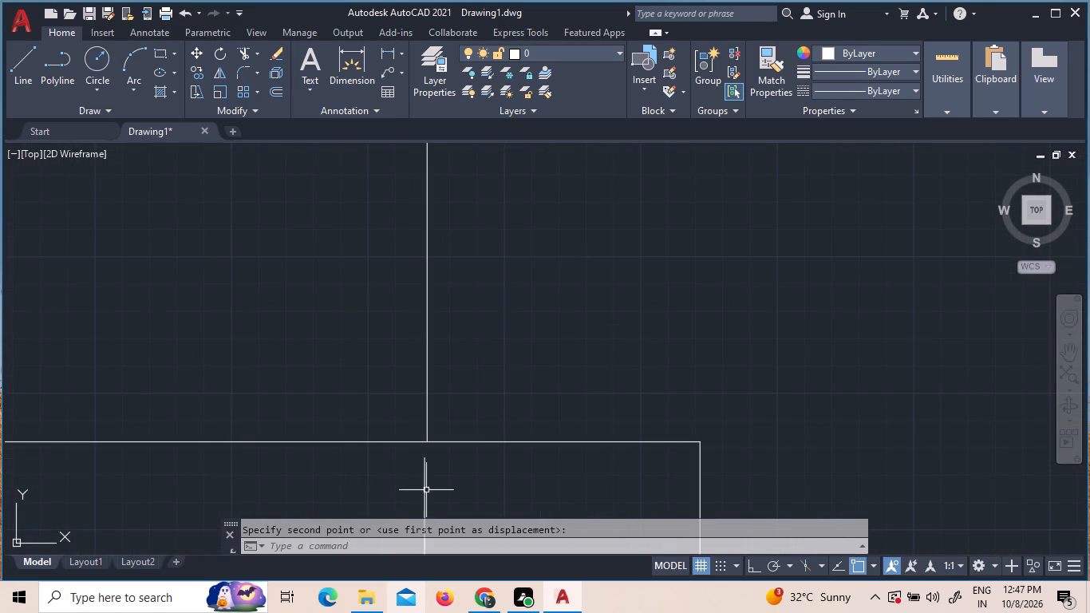
{"action": "left_click", "coordinate": [423, 488]}
{"action": "right_click", "coordinate": [423, 488]}
{"action": "left_click", "coordinate": [526, 209]}
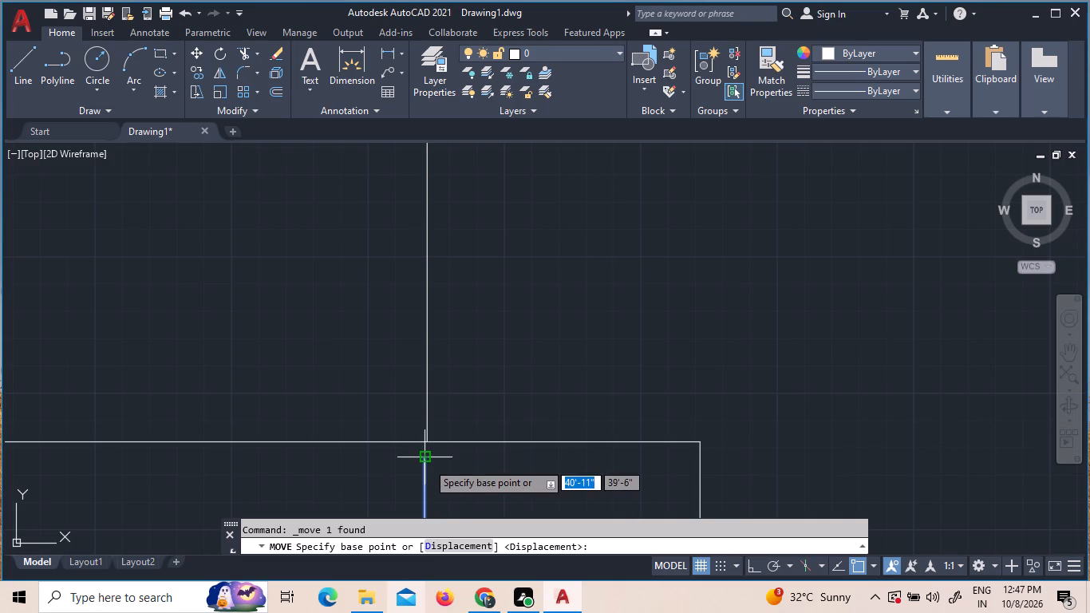
{"action": "left_click", "coordinate": [427, 462]}
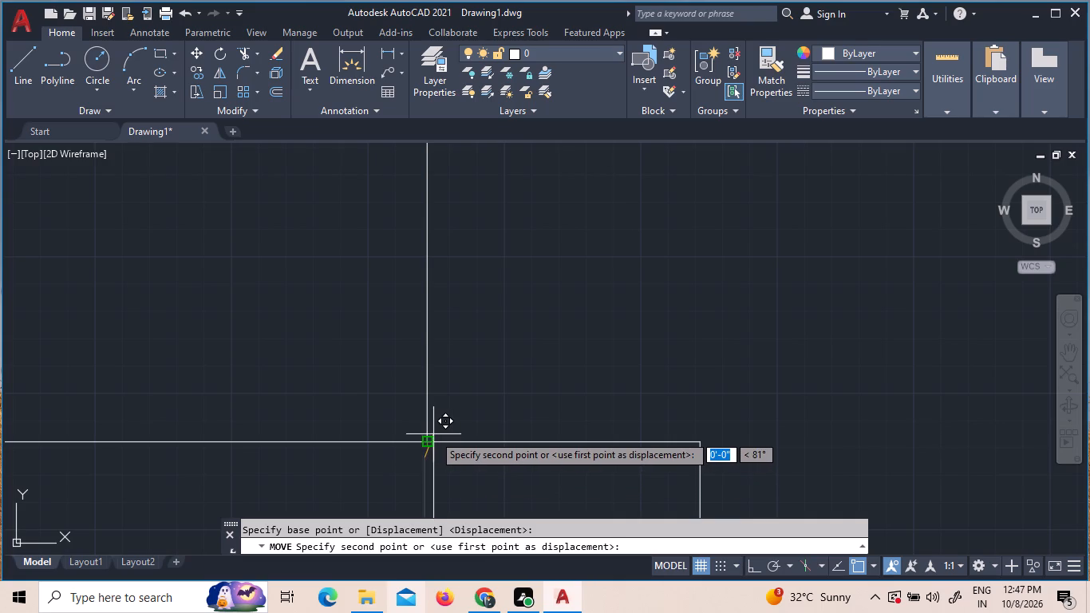
{"action": "scroll", "coordinate": [435, 434], "scroll_direction": "up", "scroll_amount": 4}
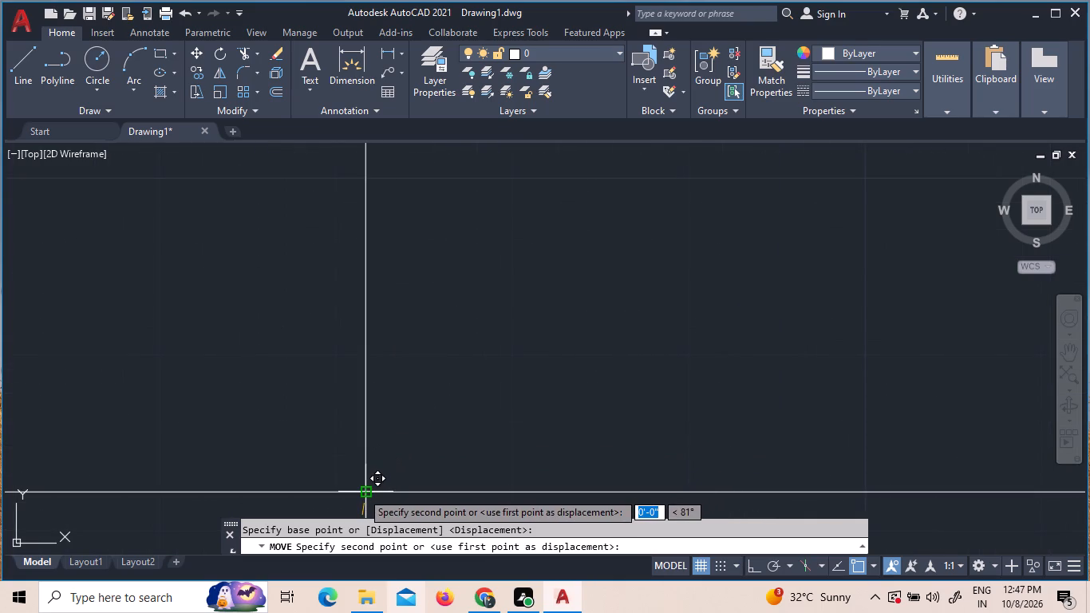
{"action": "left_click", "coordinate": [361, 492]}
Move the left room's passage-side door by its wall-side leaf endpoint onto the inner end of the jamb line.
{"action": "scroll", "coordinate": [450, 429], "scroll_direction": "down", "scroll_amount": 7}
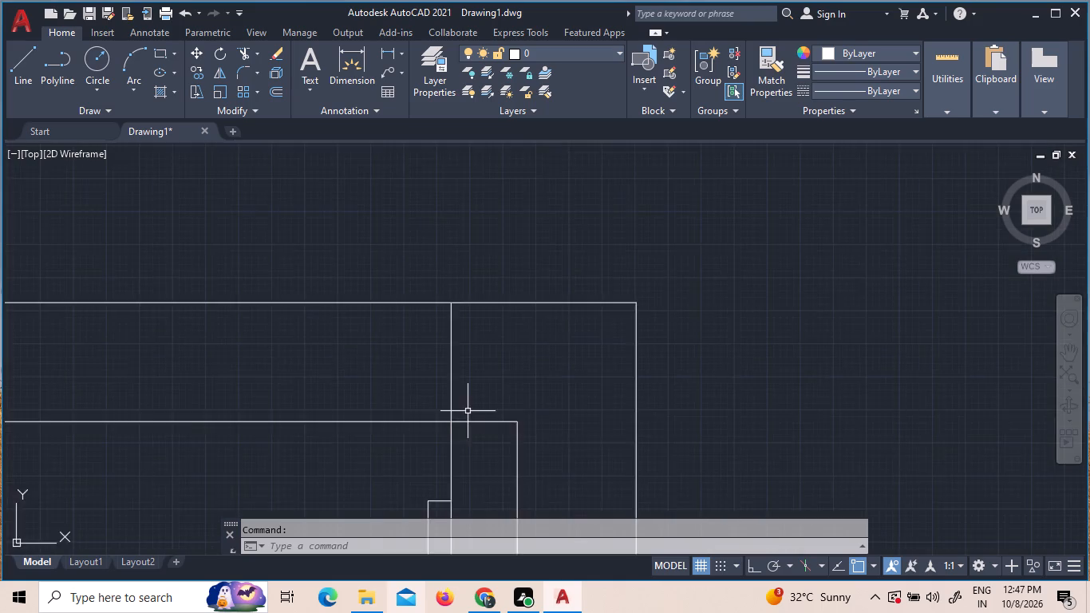
{"action": "scroll", "coordinate": [468, 410], "scroll_direction": "down", "scroll_amount": 9}
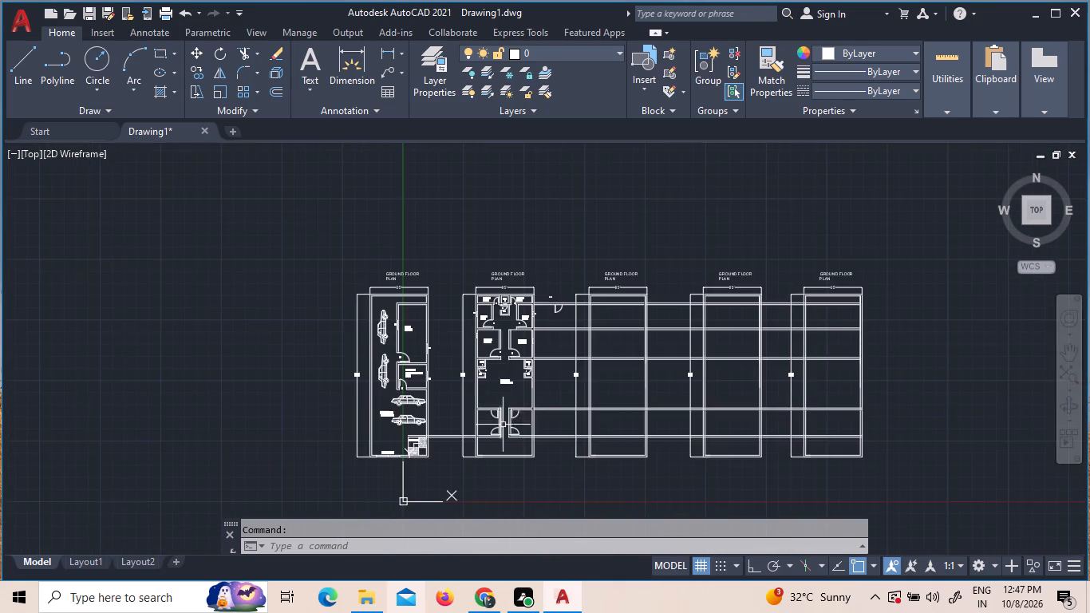
{"action": "scroll", "coordinate": [504, 443], "scroll_direction": "up", "scroll_amount": 7}
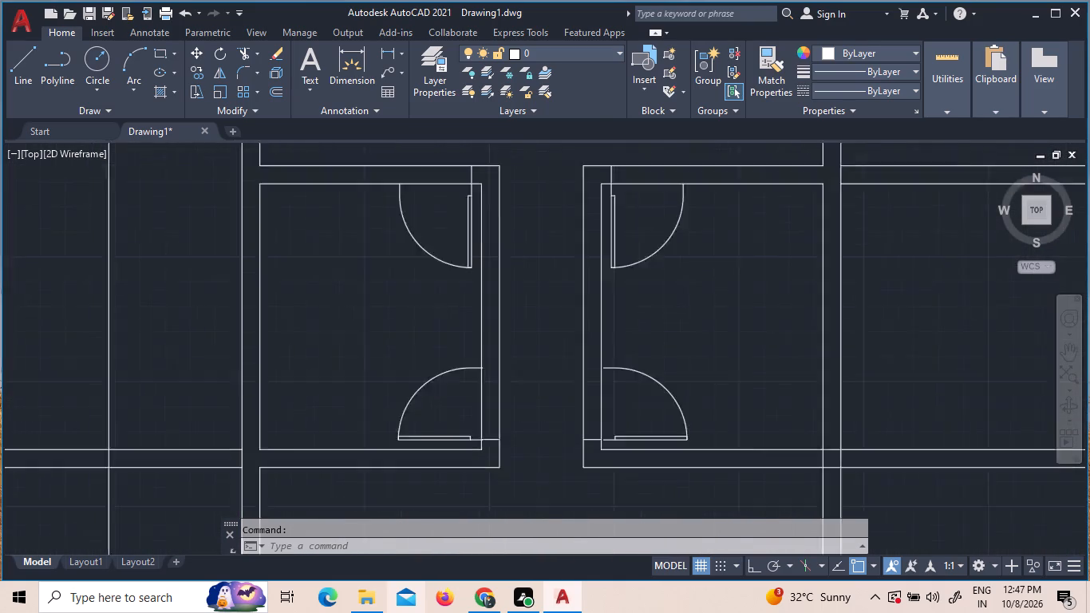
{"action": "scroll", "coordinate": [467, 434], "scroll_direction": "up", "scroll_amount": 2}
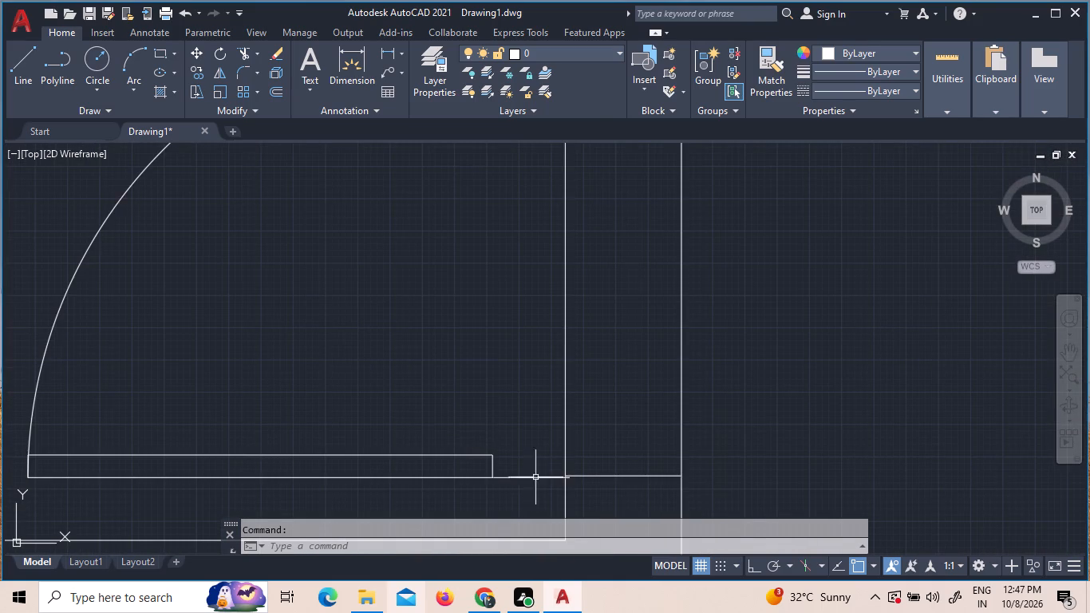
{"action": "scroll", "coordinate": [561, 477], "scroll_direction": "up", "scroll_amount": 3}
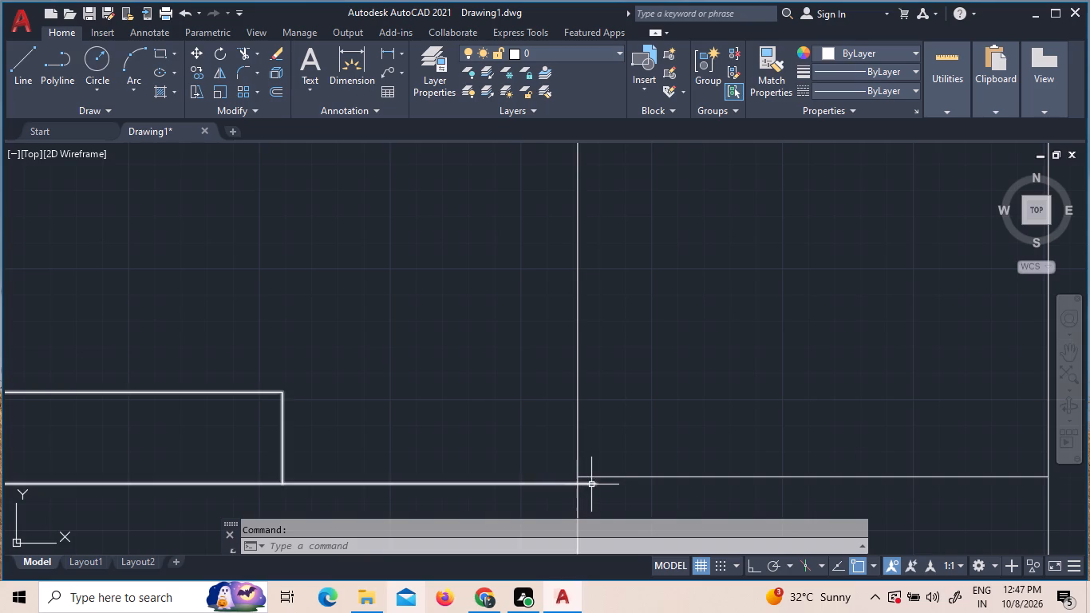
{"action": "left_click", "coordinate": [596, 484]}
{"action": "right_click", "coordinate": [596, 484]}
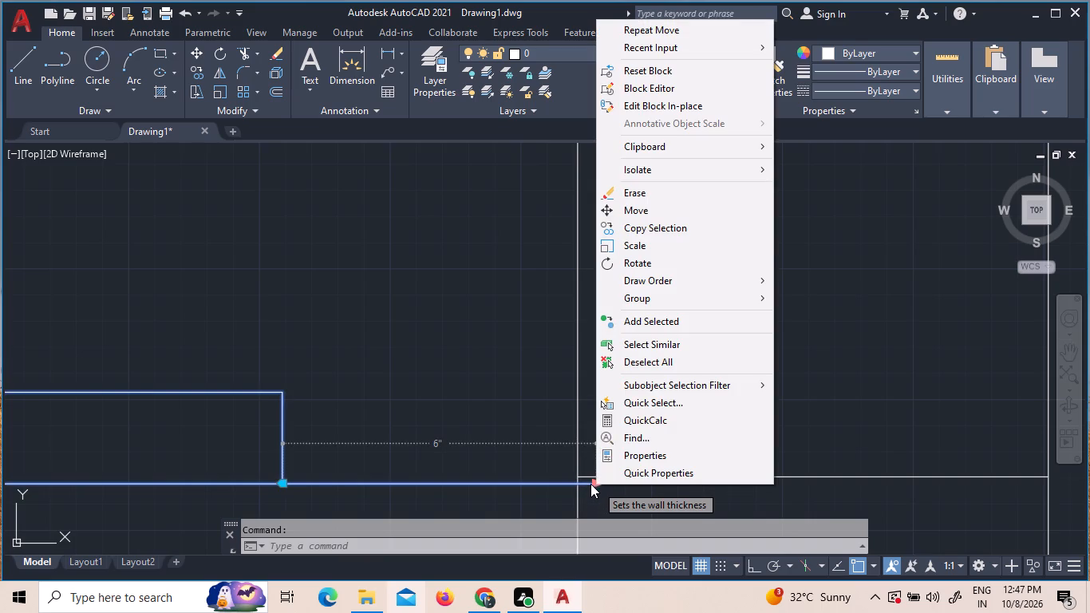
{"action": "left_click", "coordinate": [658, 208]}
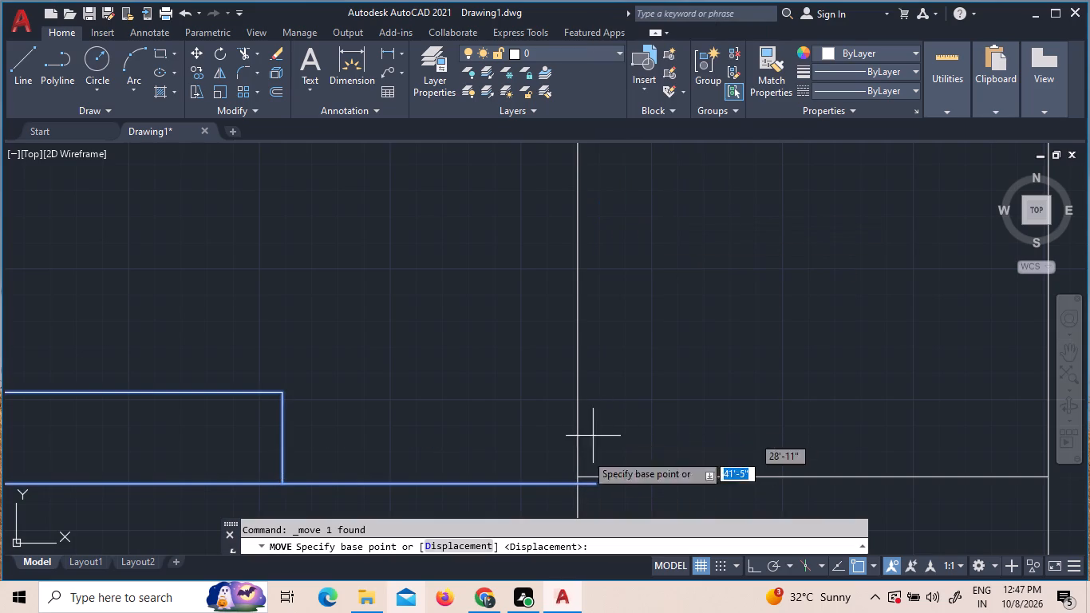
{"action": "left_click", "coordinate": [597, 482]}
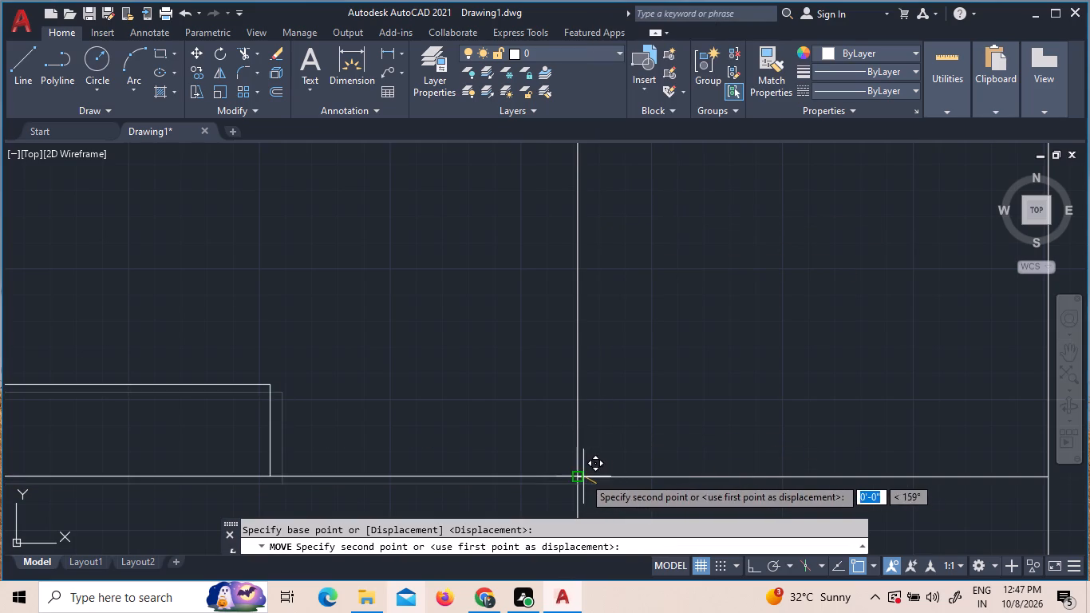
{"action": "scroll", "coordinate": [589, 472], "scroll_direction": "up", "scroll_amount": 6}
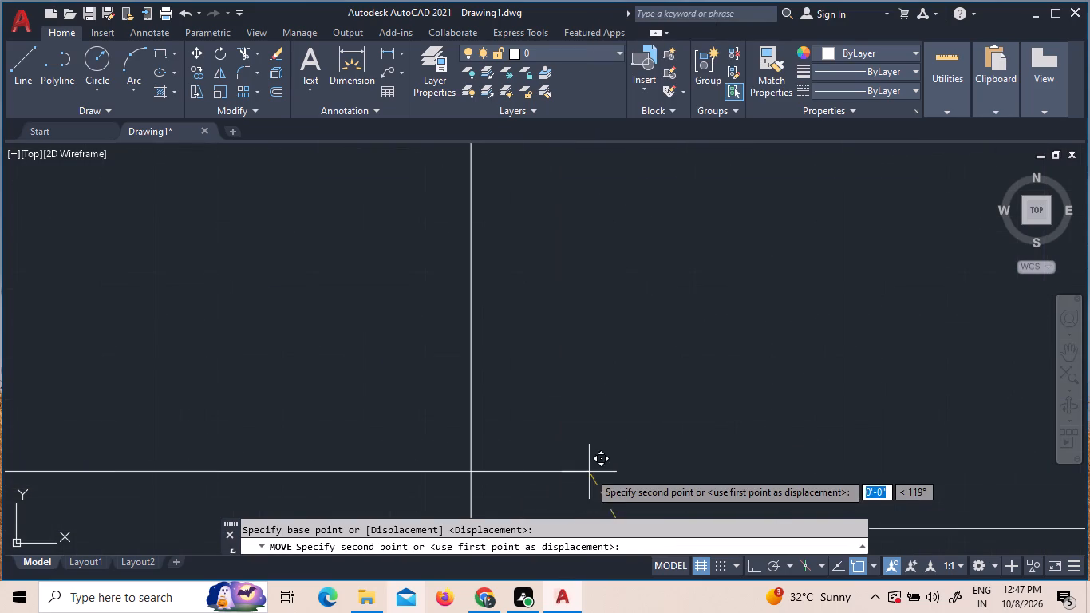
{"action": "scroll", "coordinate": [602, 451], "scroll_direction": "down", "scroll_amount": 5}
{"action": "scroll", "coordinate": [573, 454], "scroll_direction": "up", "scroll_amount": 2}
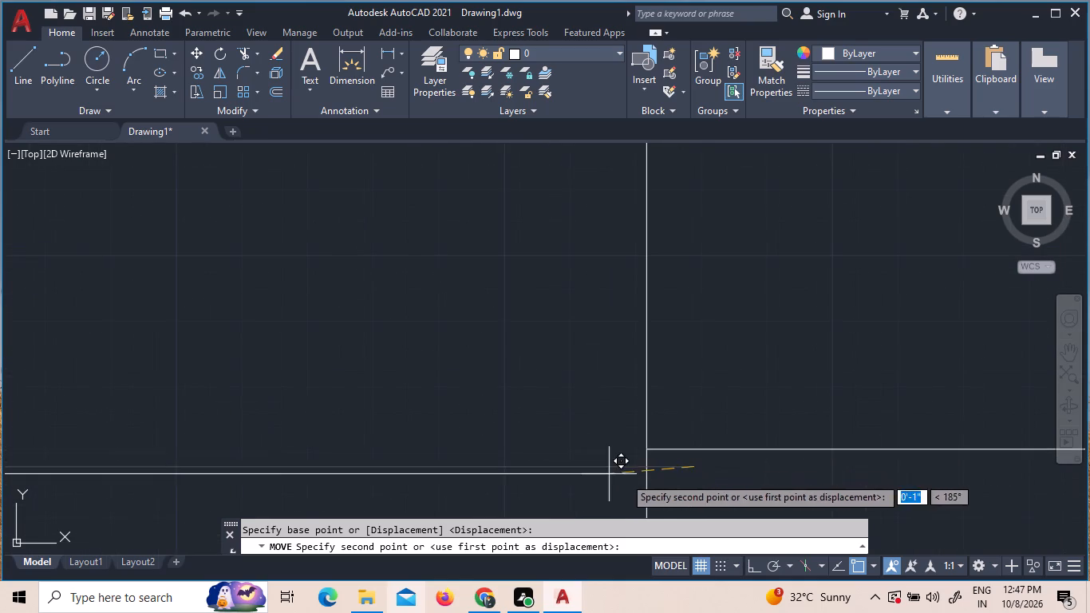
{"action": "left_click", "coordinate": [645, 453]}
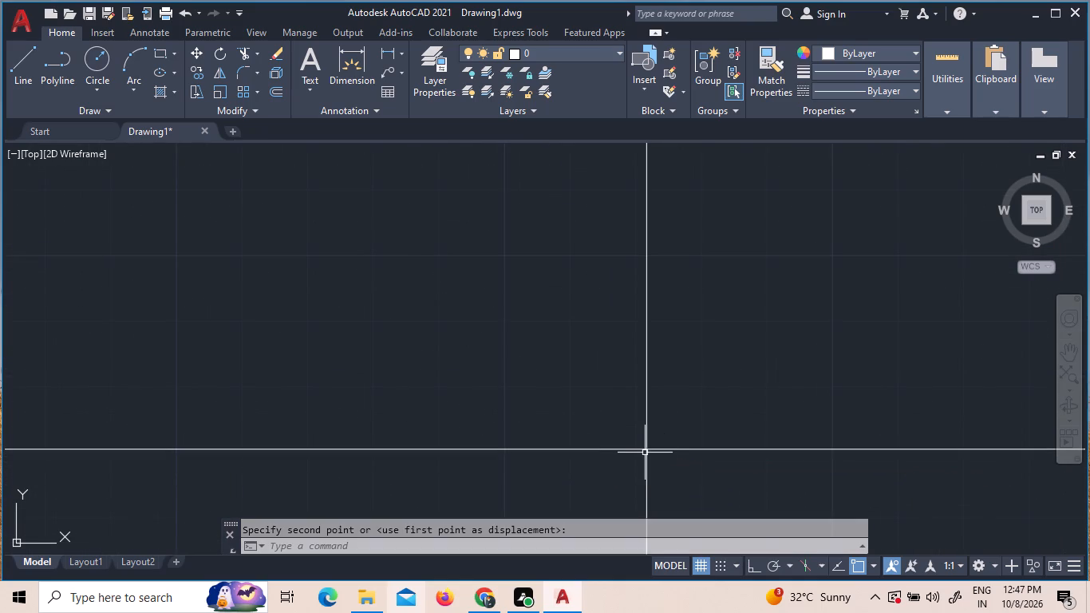
Move the right room's passage-side door by its wall-side leaf endpoint onto the inner end of the jamb line.
{"action": "scroll", "coordinate": [646, 453], "scroll_direction": "down", "scroll_amount": 11}
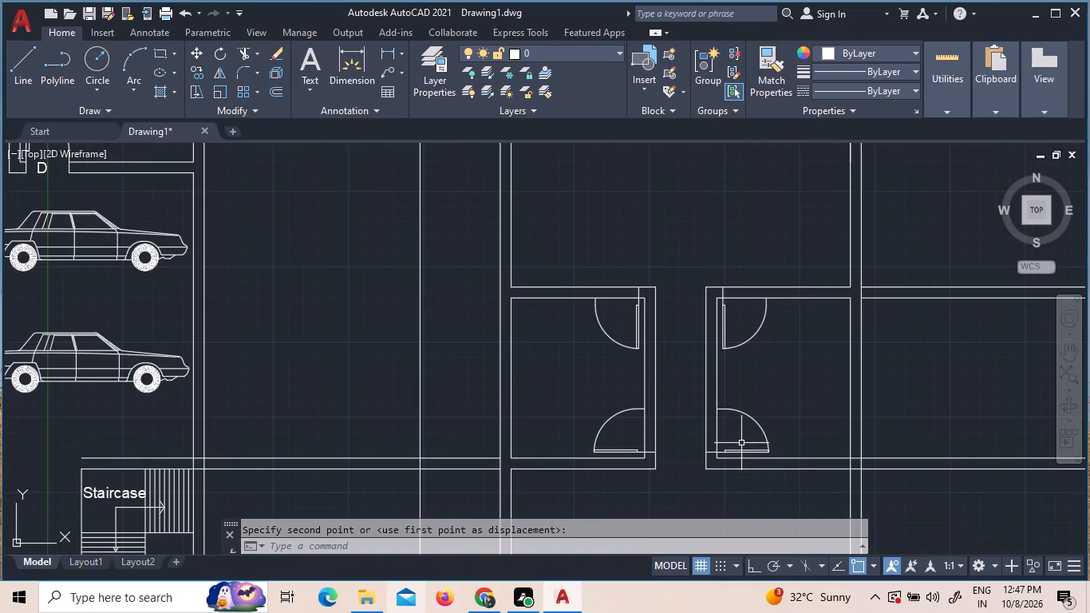
{"action": "scroll", "coordinate": [733, 454], "scroll_direction": "up", "scroll_amount": 8}
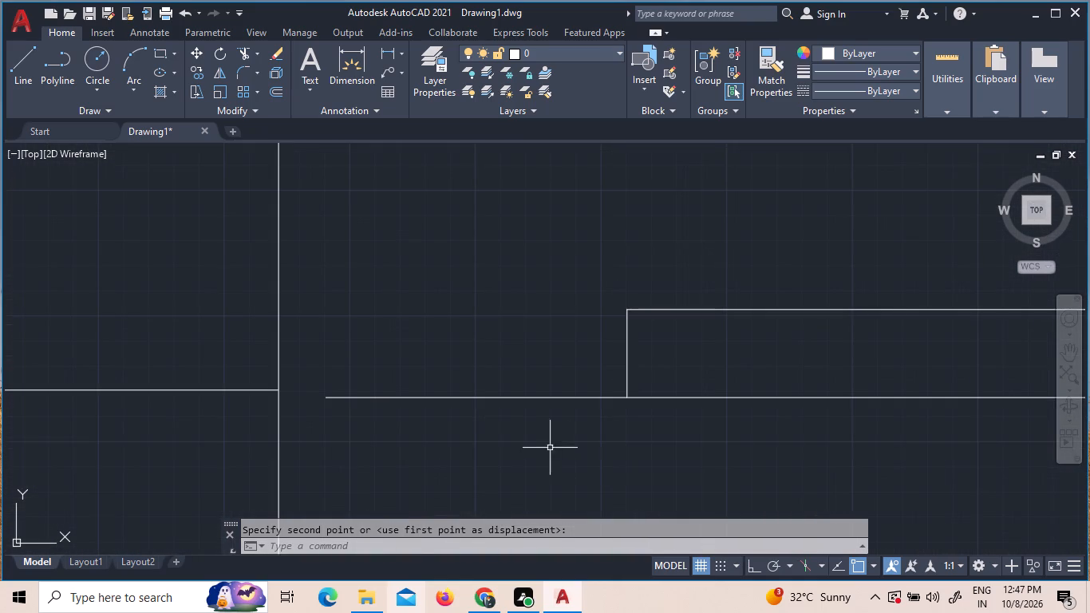
{"action": "left_click", "coordinate": [364, 400]}
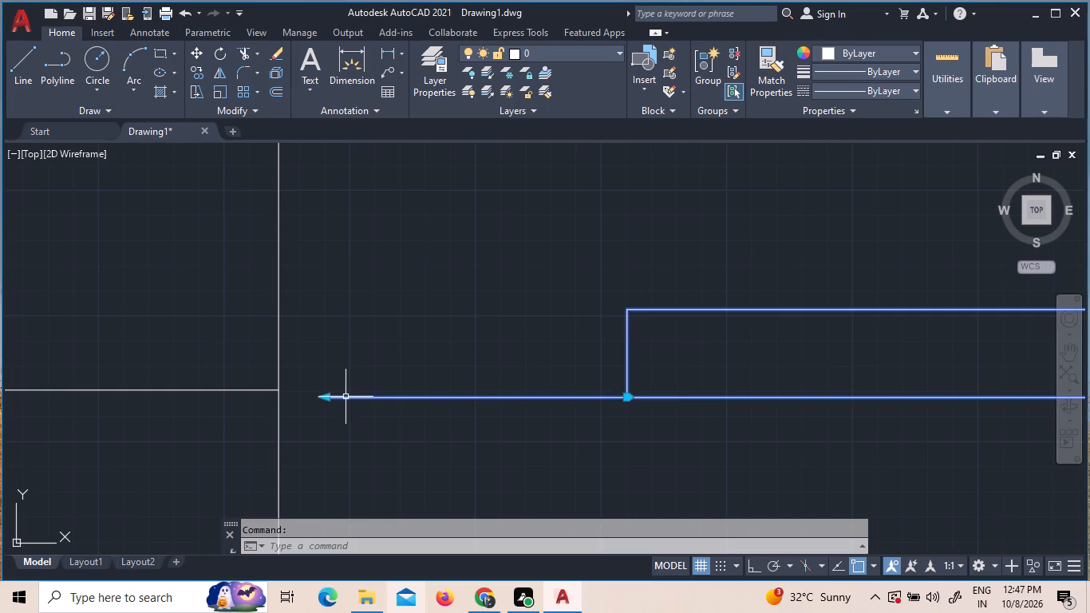
{"action": "right_click", "coordinate": [345, 397]}
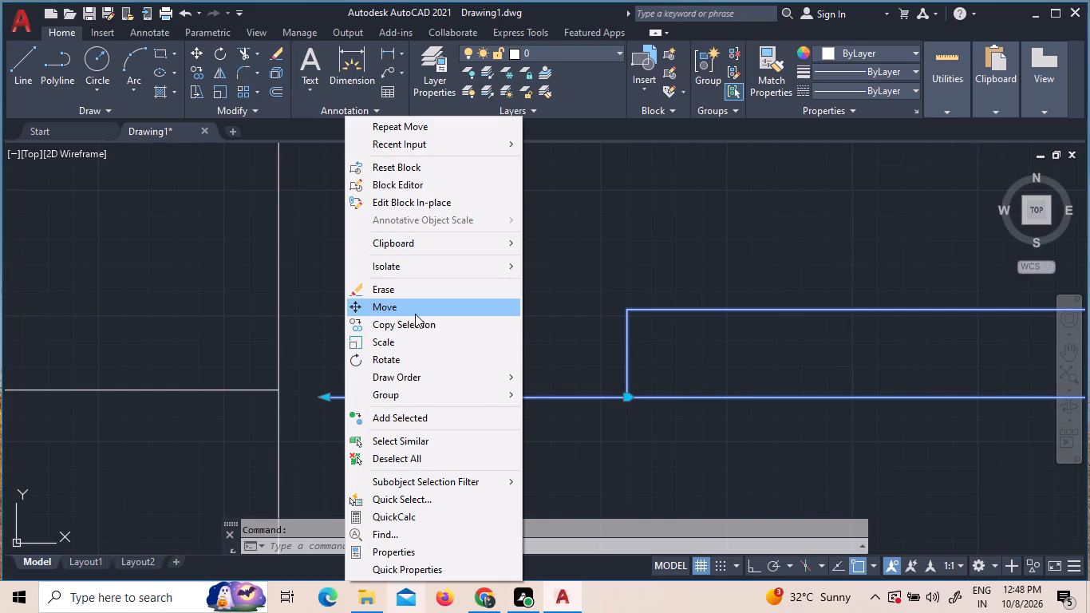
{"action": "left_click", "coordinate": [414, 311]}
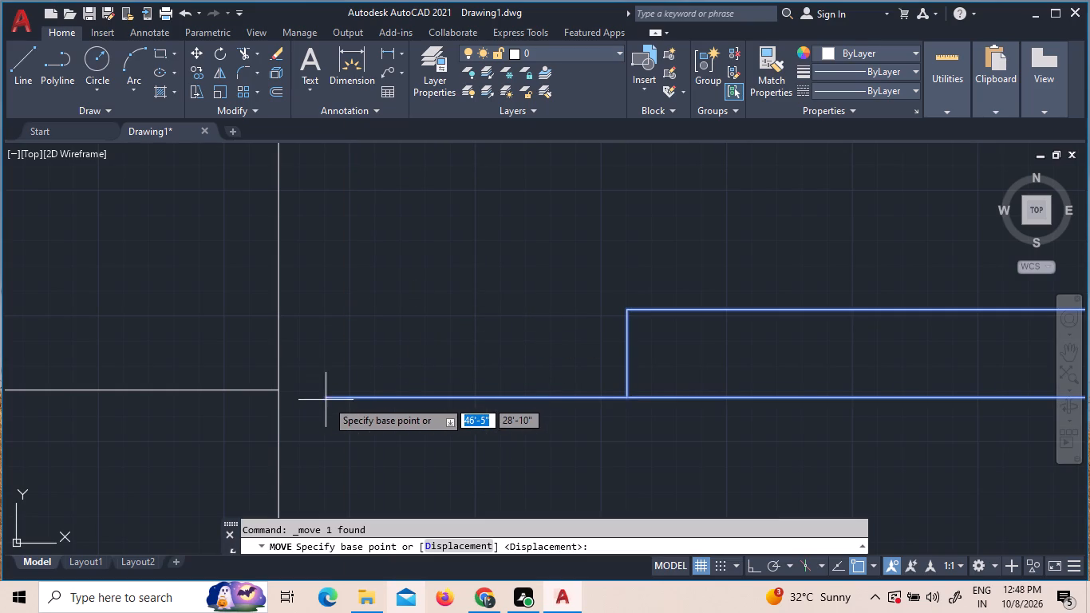
{"action": "left_click", "coordinate": [328, 398]}
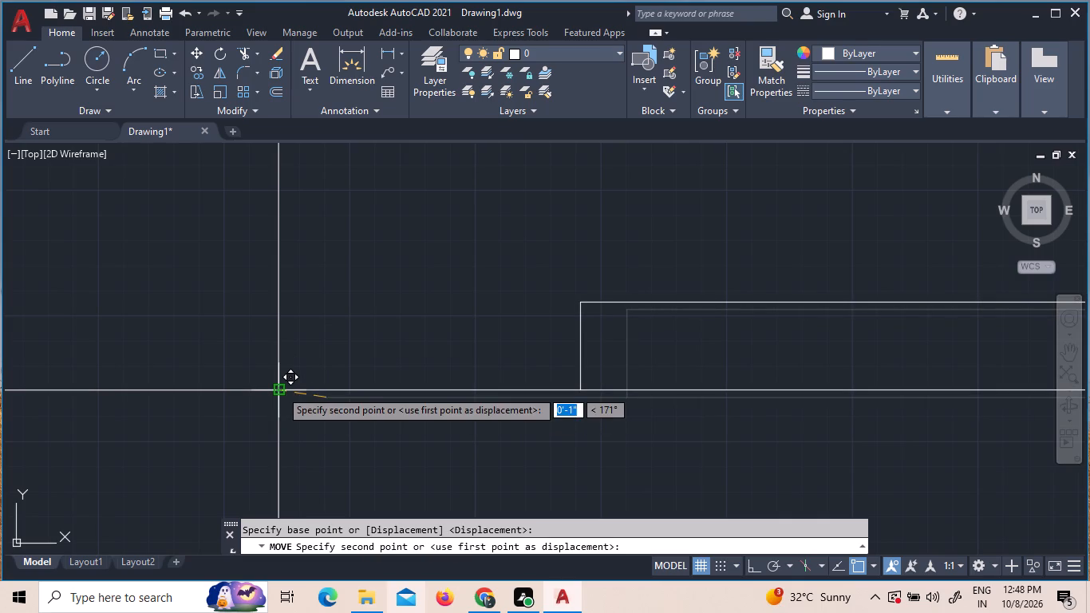
{"action": "scroll", "coordinate": [281, 383], "scroll_direction": "up", "scroll_amount": 2}
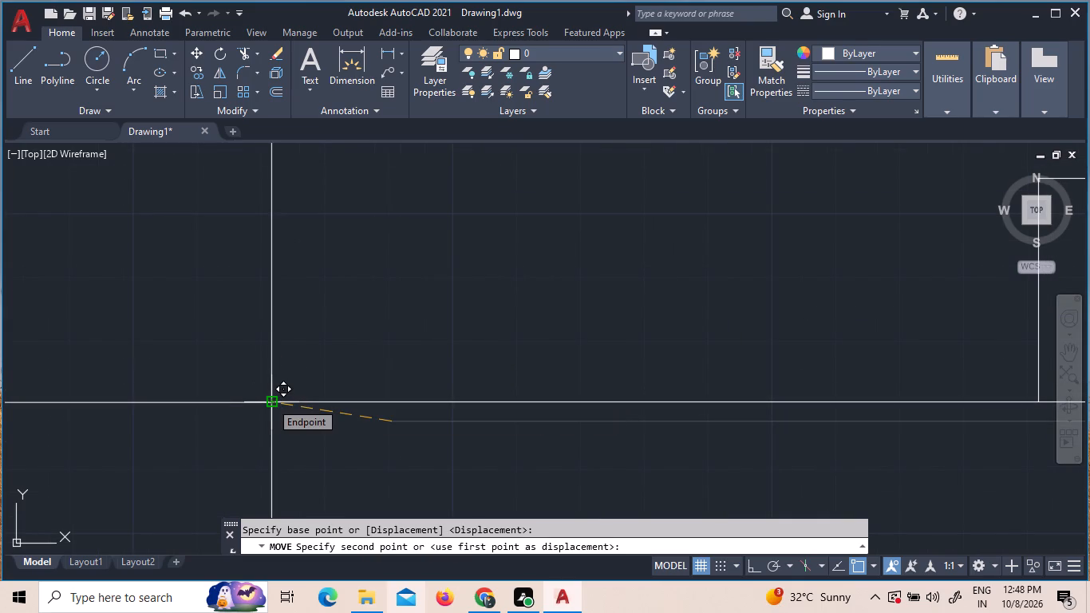
{"action": "scroll", "coordinate": [272, 400], "scroll_direction": "up", "scroll_amount": 2}
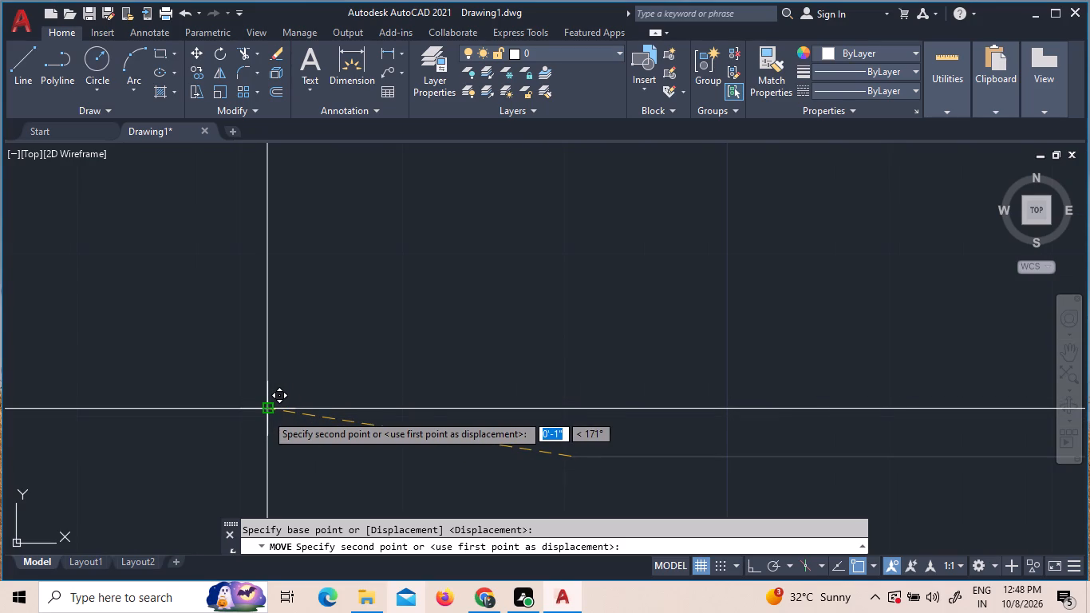
{"action": "scroll", "coordinate": [266, 413], "scroll_direction": "up", "scroll_amount": 8}
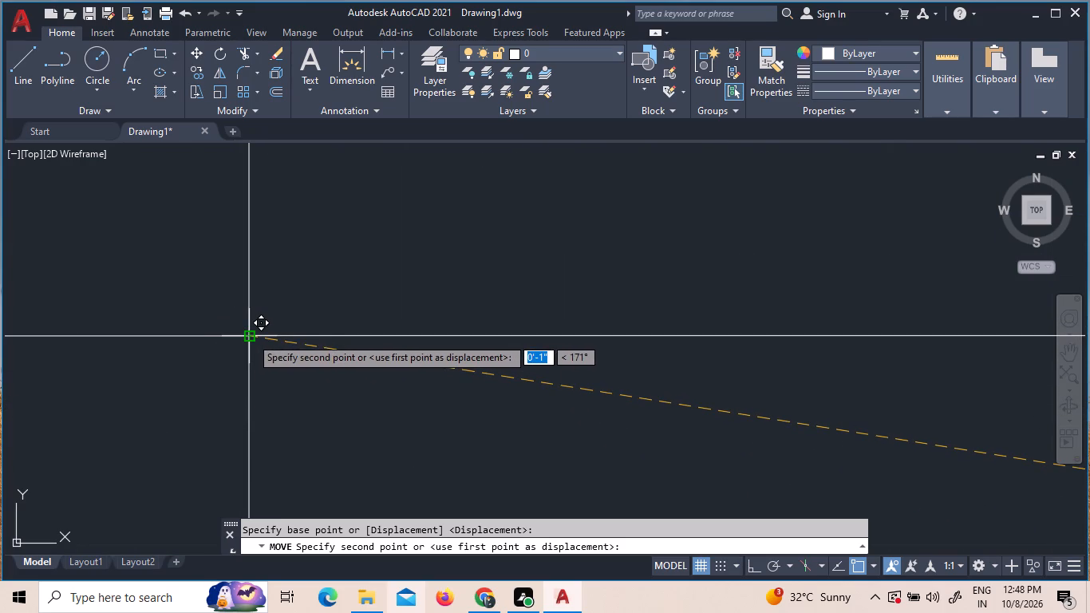
{"action": "scroll", "coordinate": [248, 336], "scroll_direction": "up", "scroll_amount": 11}
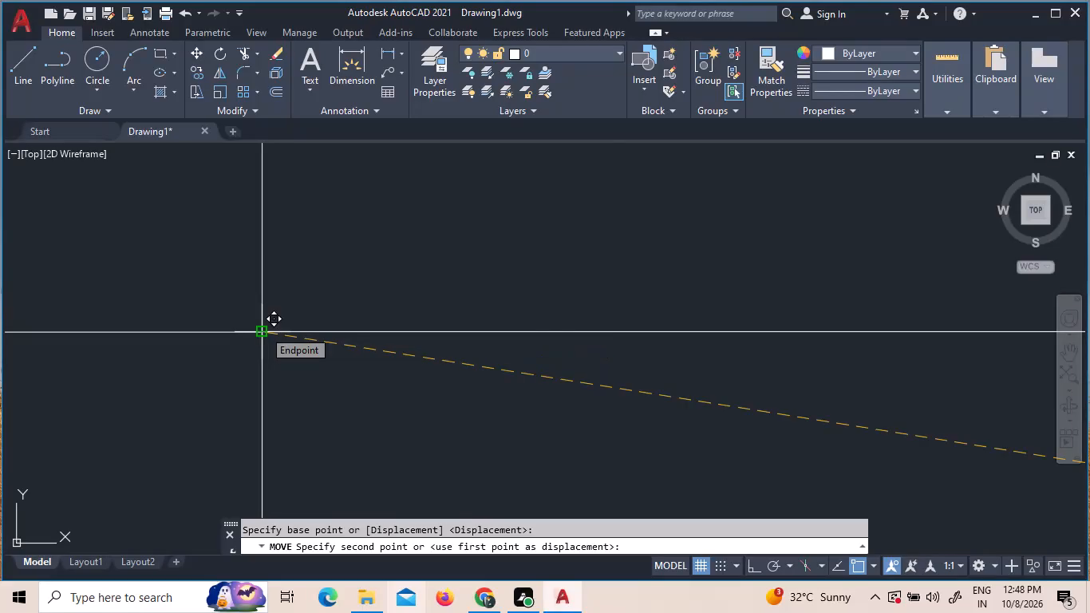
{"action": "left_click", "coordinate": [263, 330]}
With ortho on, draw a horizontal line about 5'-6" long across the passage, from the left room's door-swing end to the right room's.
{"action": "scroll", "coordinate": [398, 375], "scroll_direction": "down", "scroll_amount": 4}
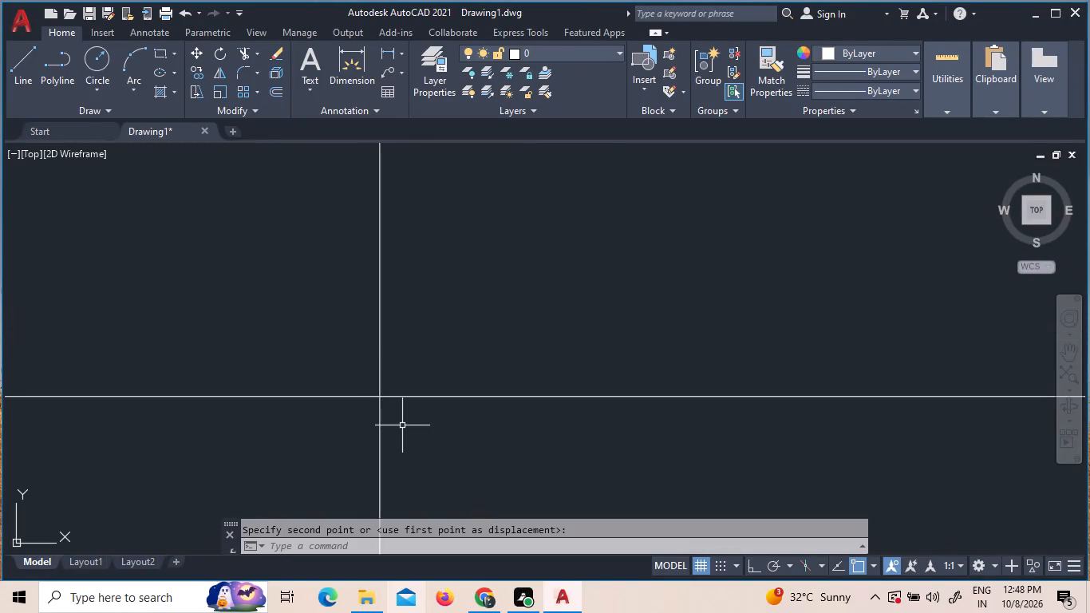
{"action": "scroll", "coordinate": [402, 425], "scroll_direction": "down", "scroll_amount": 16}
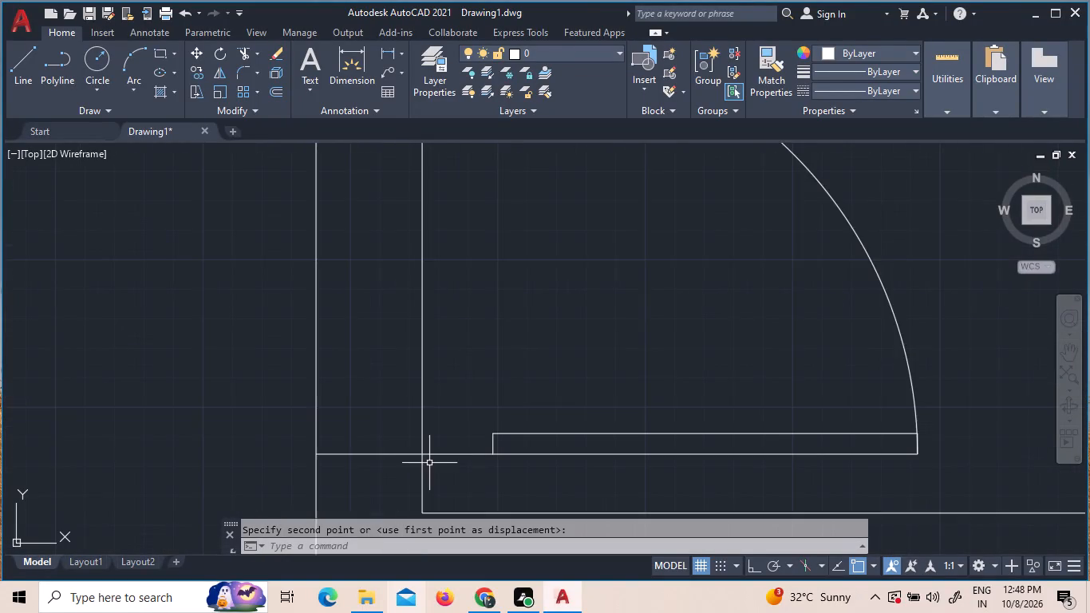
{"action": "scroll", "coordinate": [430, 463], "scroll_direction": "down", "scroll_amount": 1}
{"action": "scroll", "coordinate": [455, 325], "scroll_direction": "down", "scroll_amount": 2}
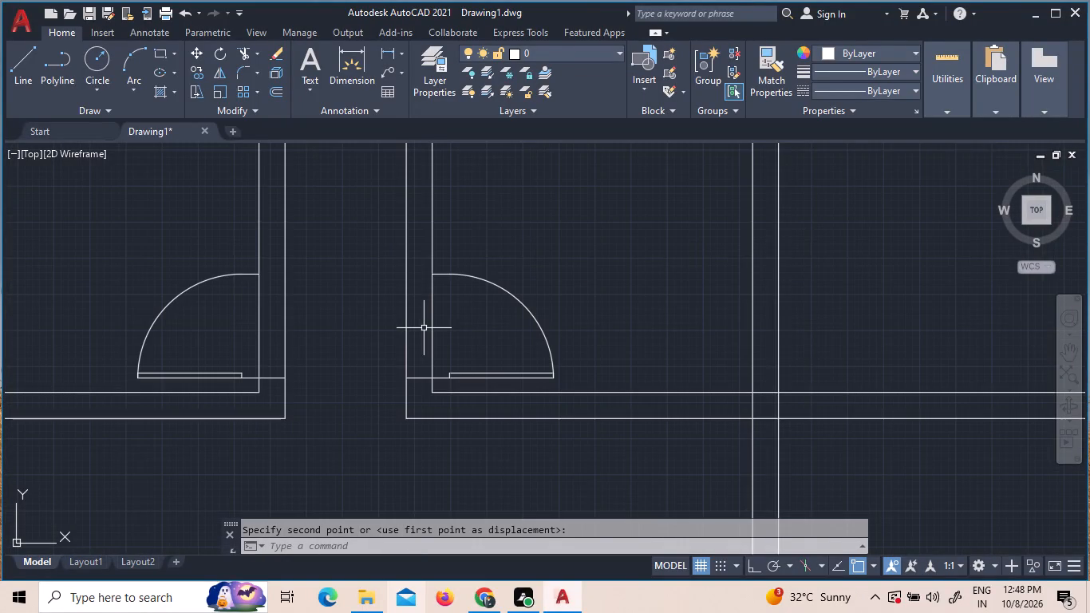
{"action": "left_click", "coordinate": [29, 82]}
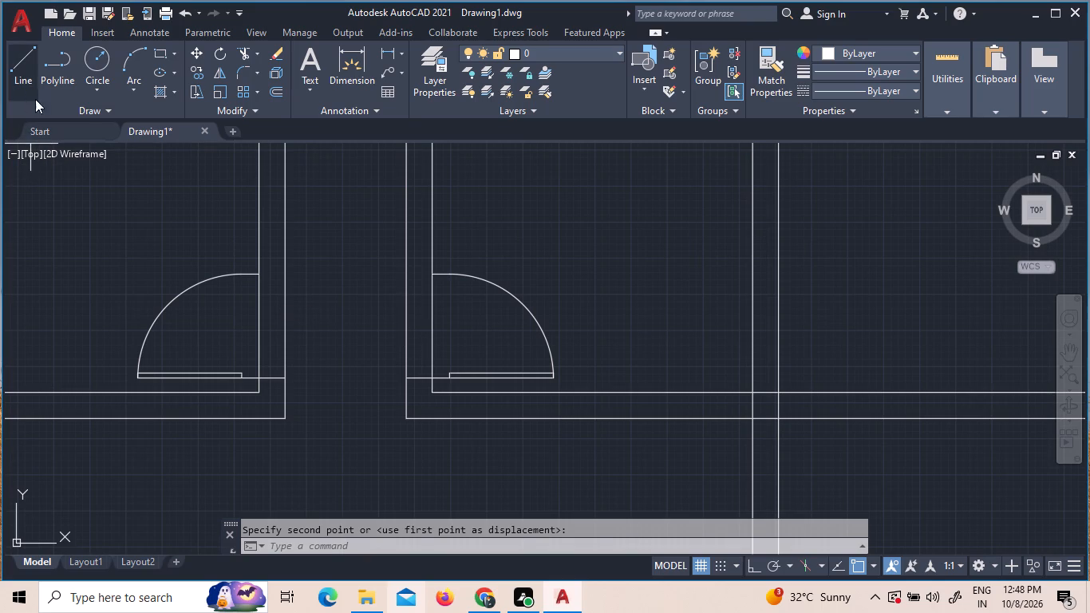
{"action": "left_click", "coordinate": [262, 277]}
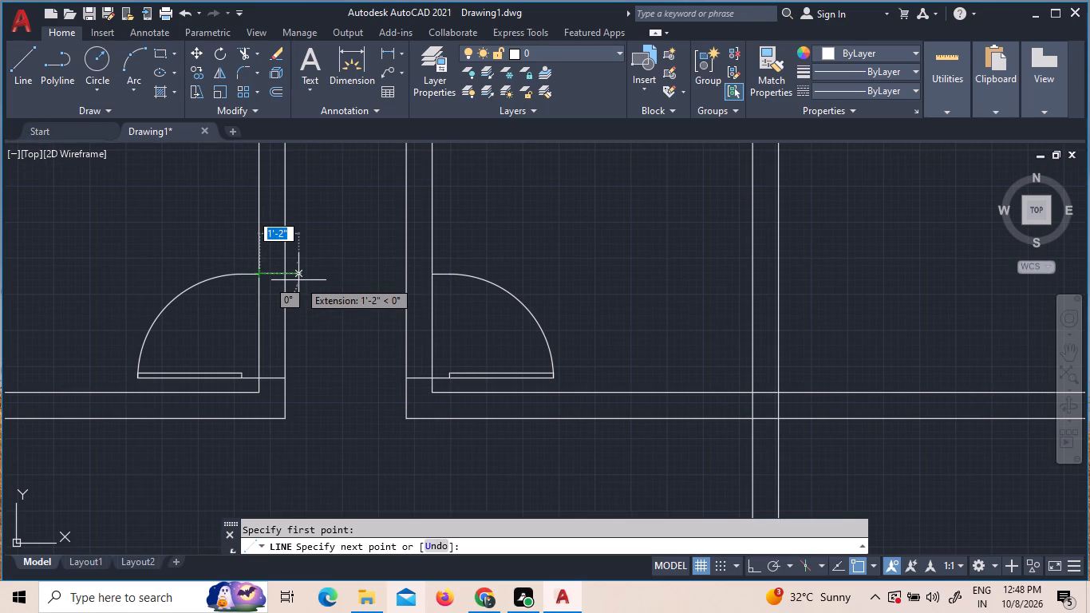
{"action": "key", "text": "F8"}
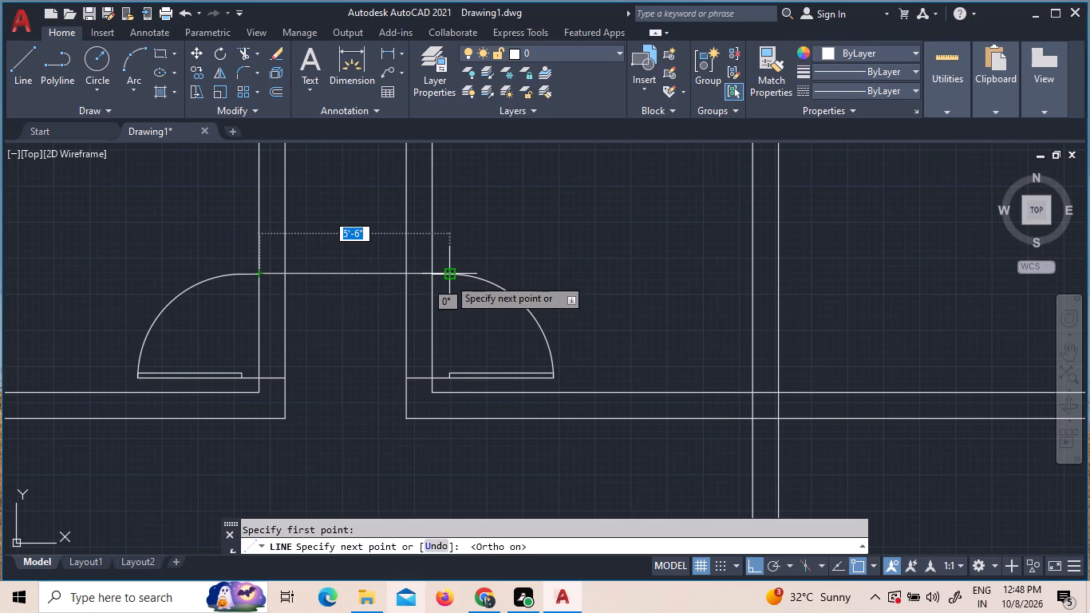
{"action": "scroll", "coordinate": [448, 278], "scroll_direction": "up", "scroll_amount": 6}
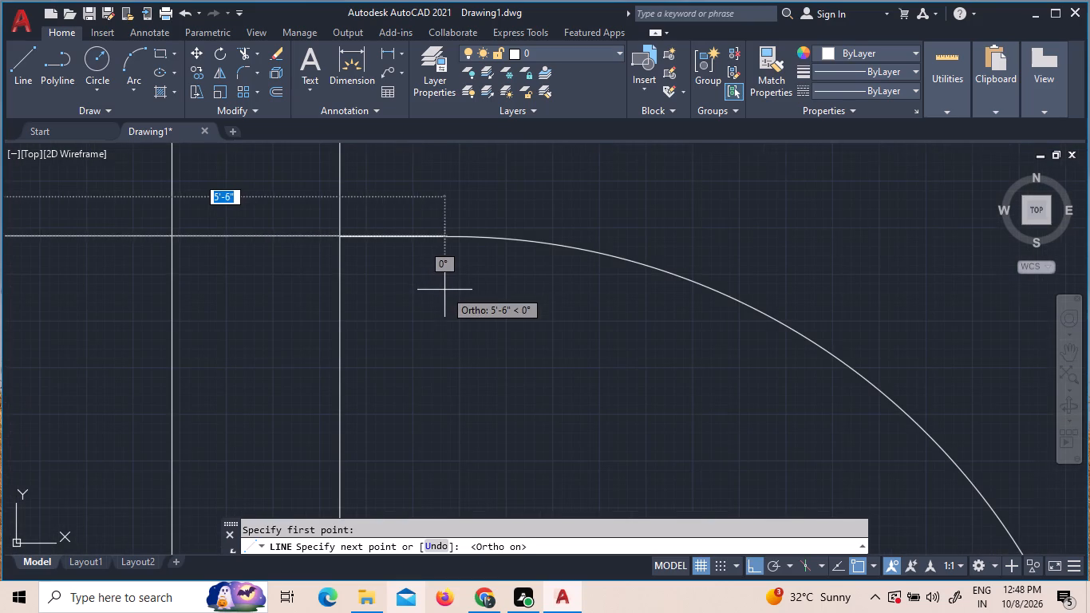
{"action": "scroll", "coordinate": [444, 290], "scroll_direction": "up", "scroll_amount": 1}
{"action": "left_click", "coordinate": [438, 302]}
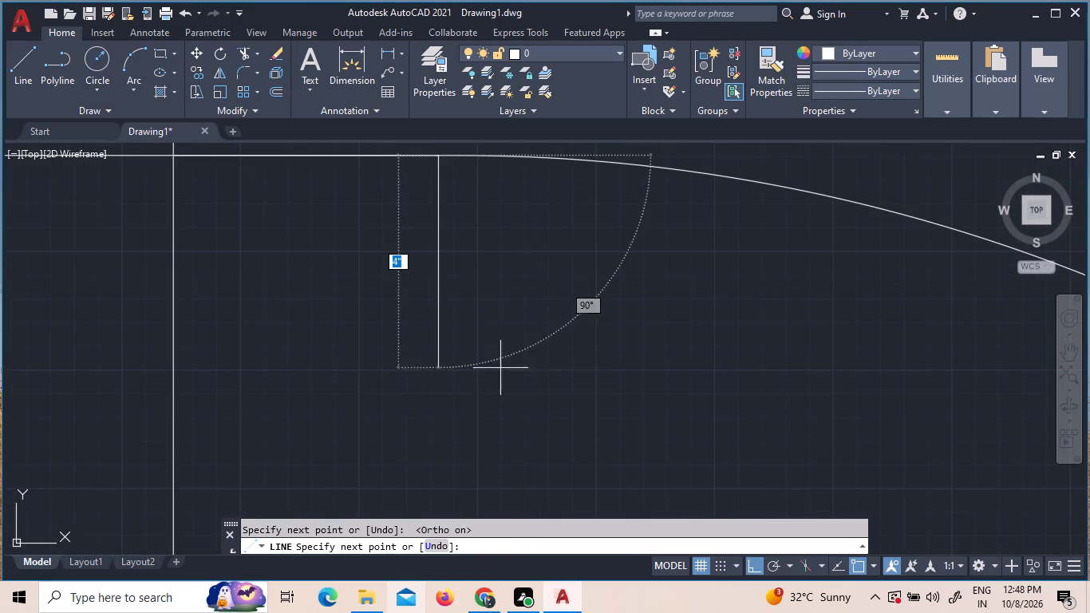
{"action": "scroll", "coordinate": [524, 409], "scroll_direction": "down", "scroll_amount": 1}
{"action": "key", "text": "Escape"}
Trim the new horizontal line inside the right room and across the passage, keeping the piece within the right room's passage wall.
{"action": "key", "text": "t"}
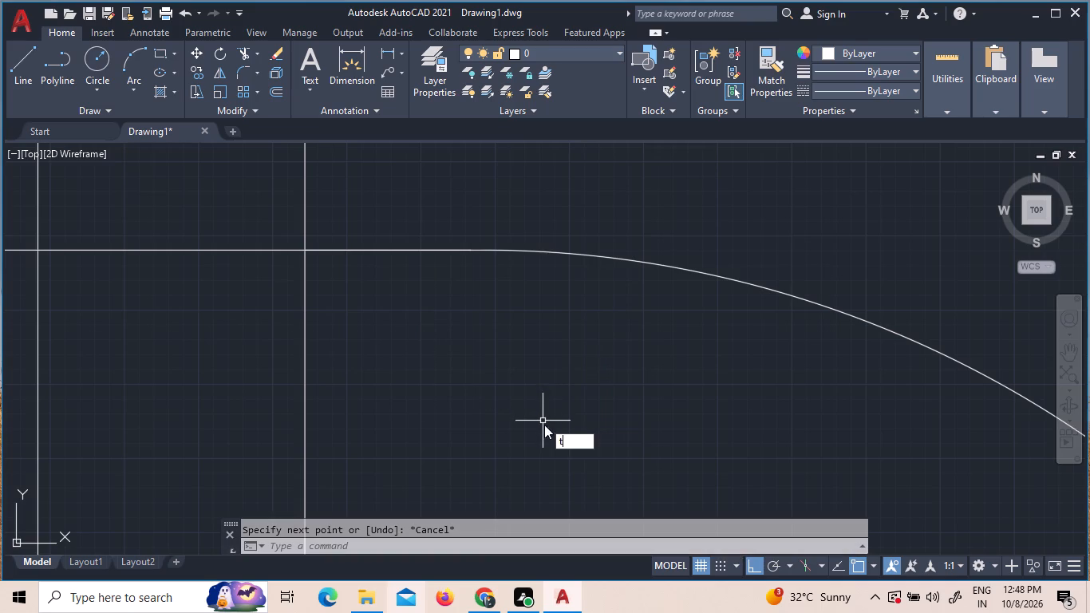
{"action": "key", "text": "r"}
{"action": "key", "text": "space"}
{"action": "key", "text": "space"}
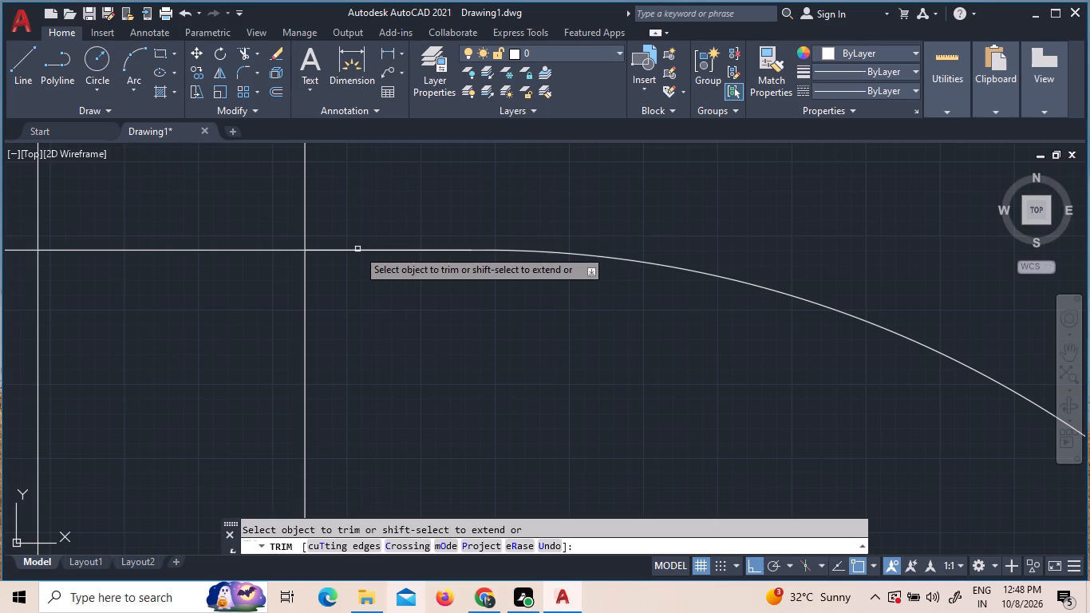
{"action": "left_click", "coordinate": [357, 249]}
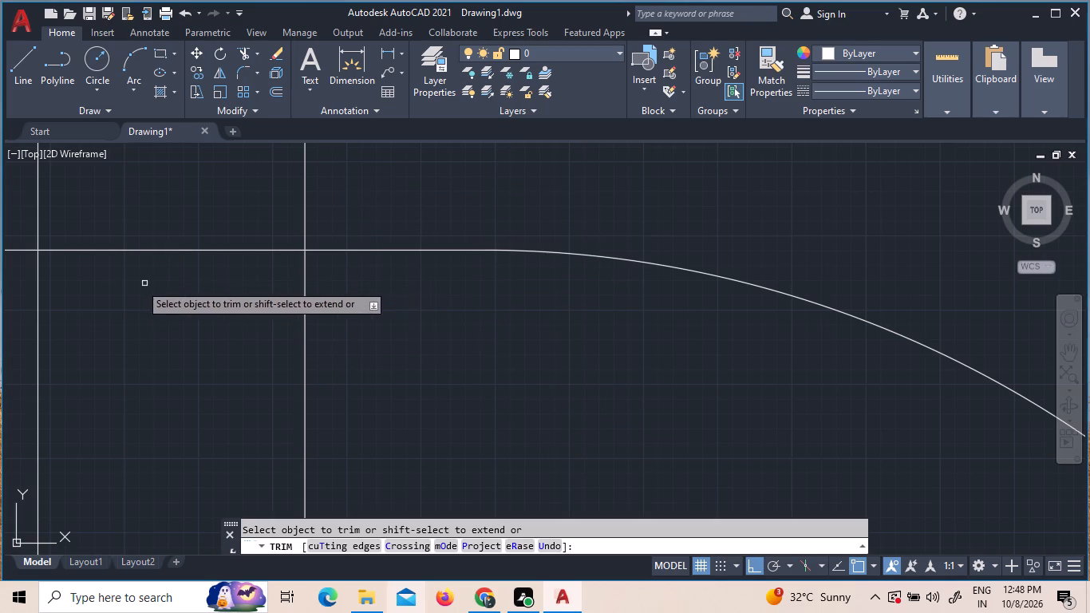
{"action": "left_click", "coordinate": [15, 248]}
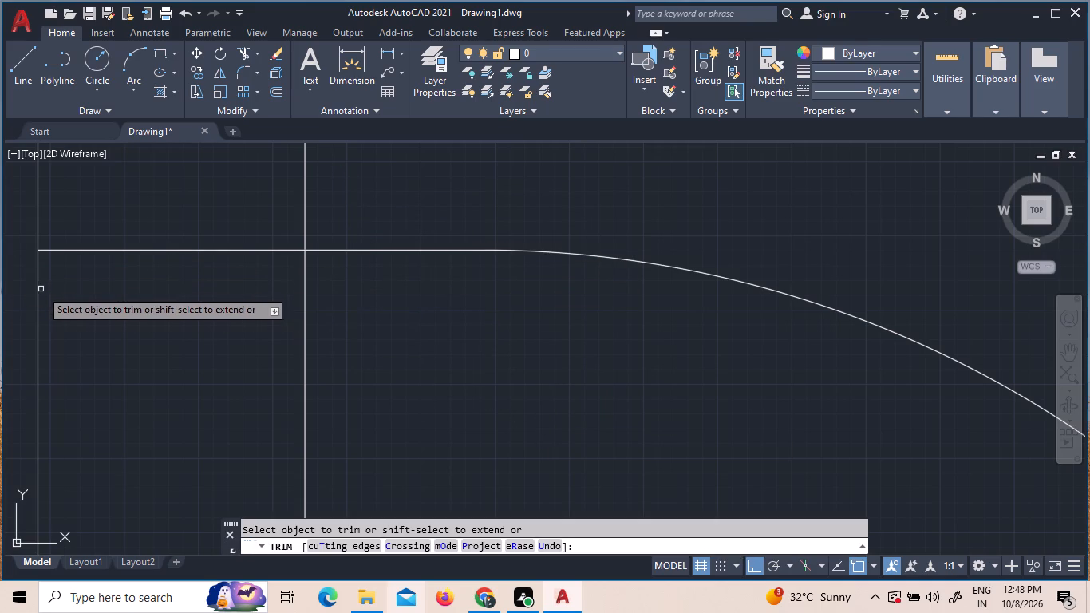
Trim both lines of the right room's passage wall at the door opening with a fence below the new jamb line.
{"action": "left_click", "coordinate": [35, 289]}
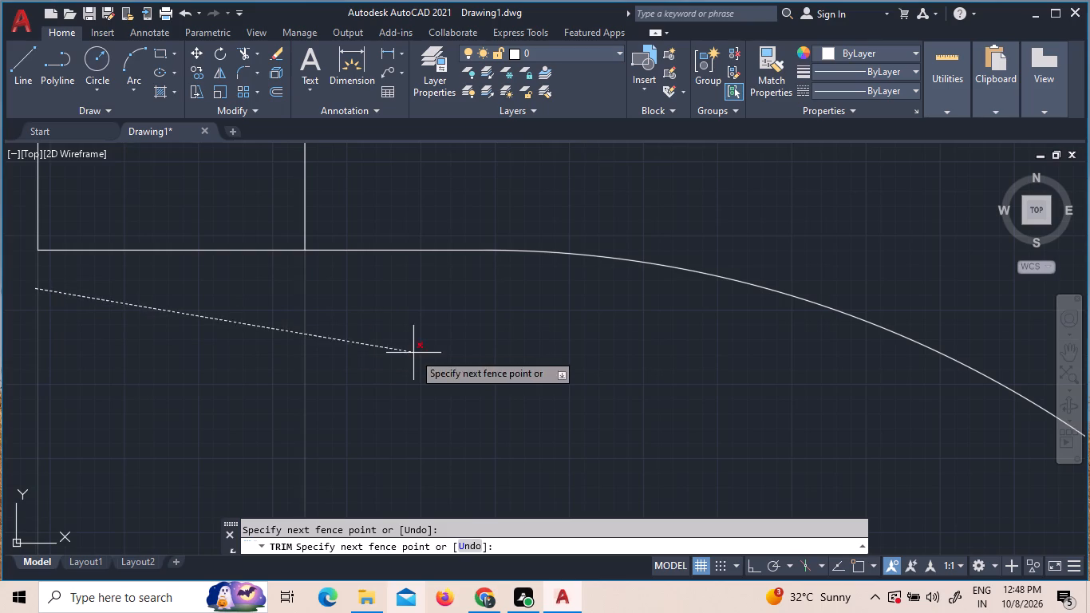
{"action": "left_click", "coordinate": [413, 353]}
{"action": "scroll", "coordinate": [439, 300], "scroll_direction": "down", "scroll_amount": 4}
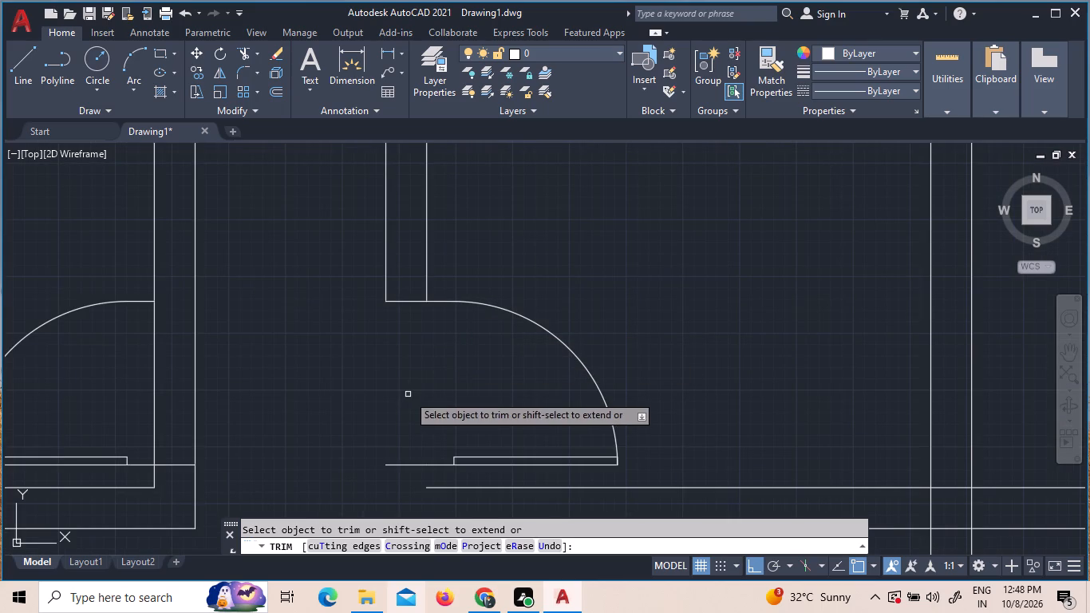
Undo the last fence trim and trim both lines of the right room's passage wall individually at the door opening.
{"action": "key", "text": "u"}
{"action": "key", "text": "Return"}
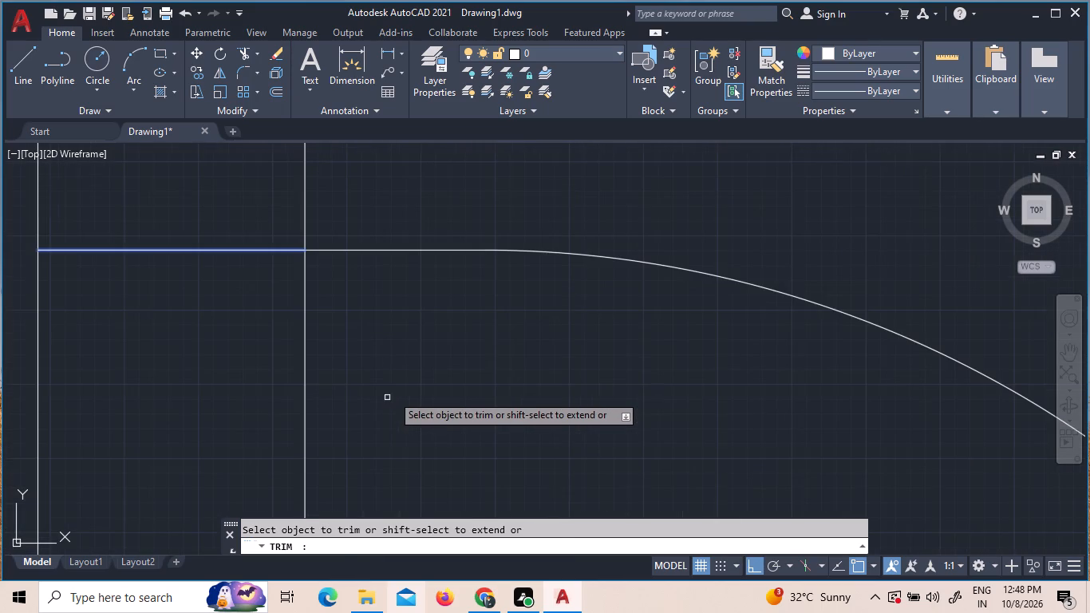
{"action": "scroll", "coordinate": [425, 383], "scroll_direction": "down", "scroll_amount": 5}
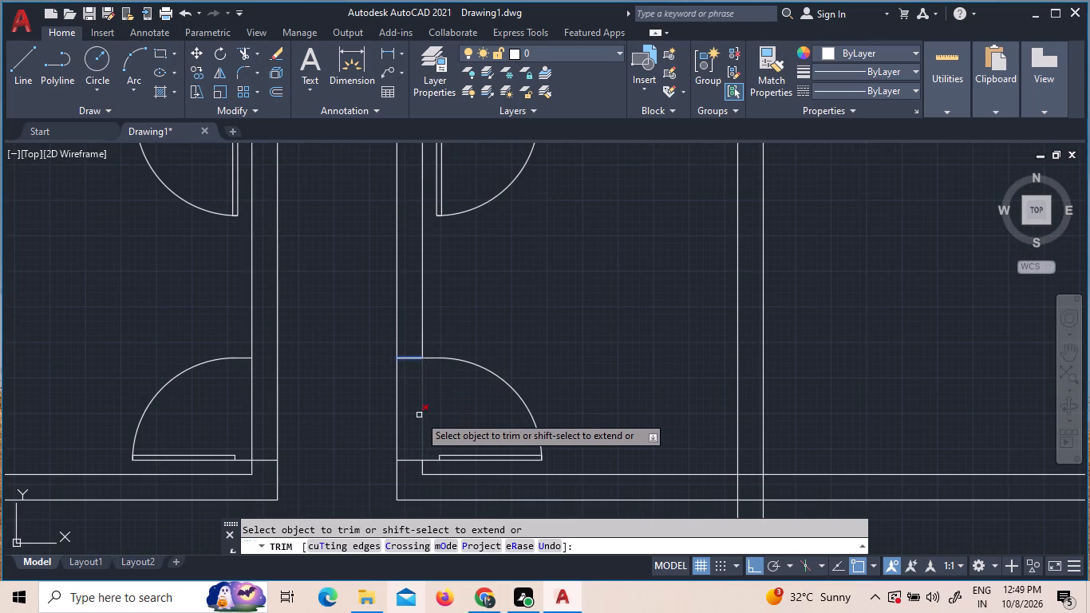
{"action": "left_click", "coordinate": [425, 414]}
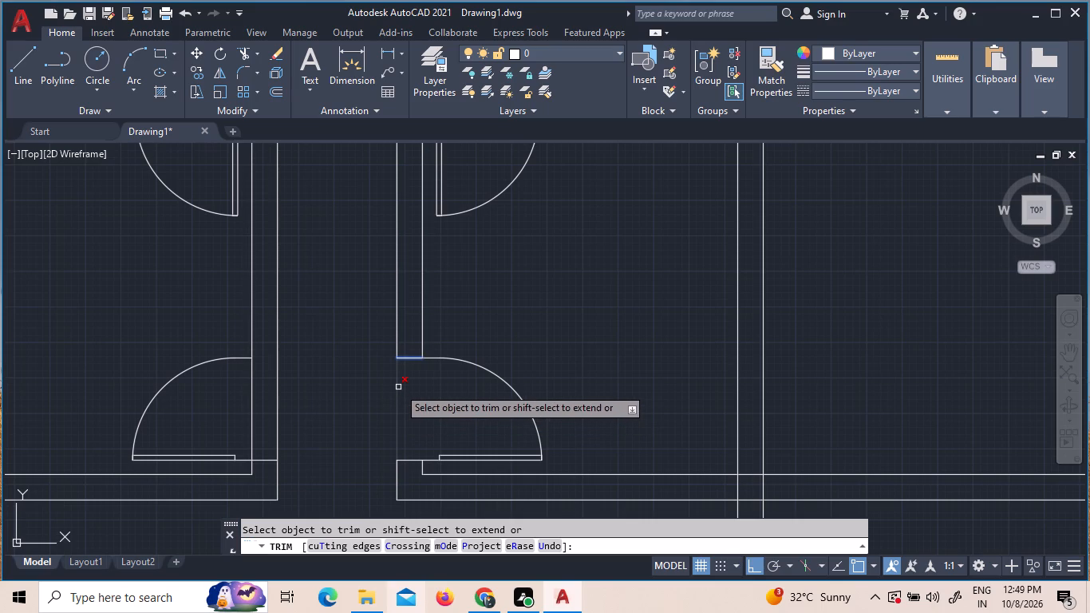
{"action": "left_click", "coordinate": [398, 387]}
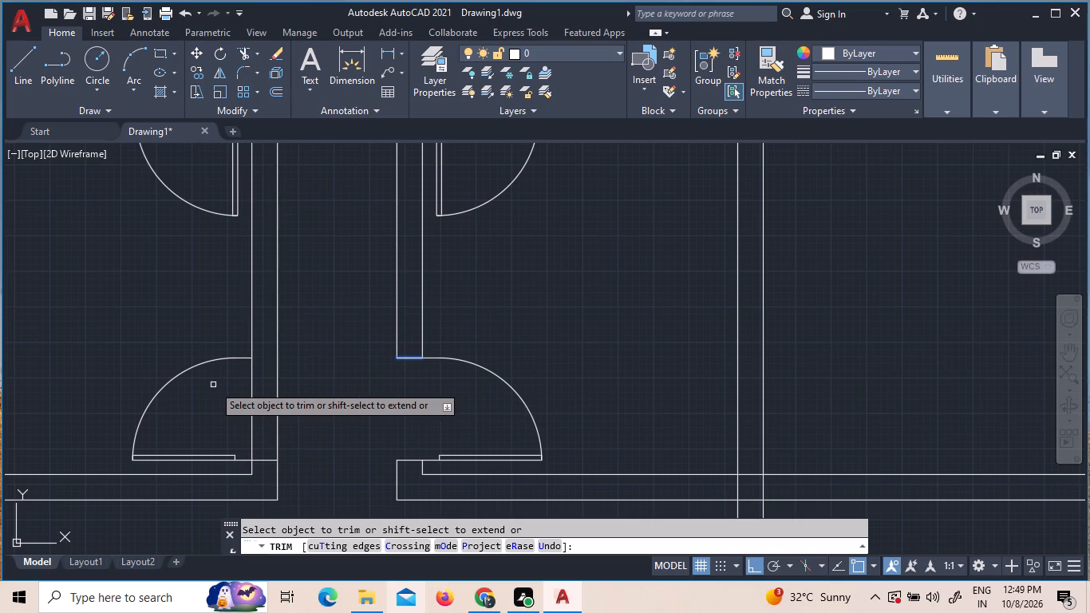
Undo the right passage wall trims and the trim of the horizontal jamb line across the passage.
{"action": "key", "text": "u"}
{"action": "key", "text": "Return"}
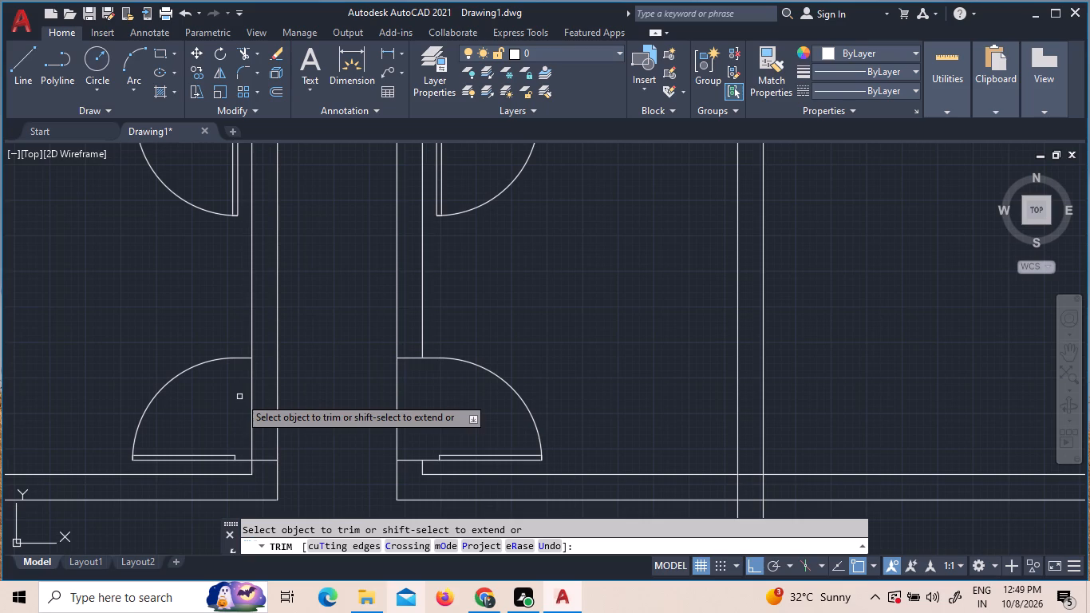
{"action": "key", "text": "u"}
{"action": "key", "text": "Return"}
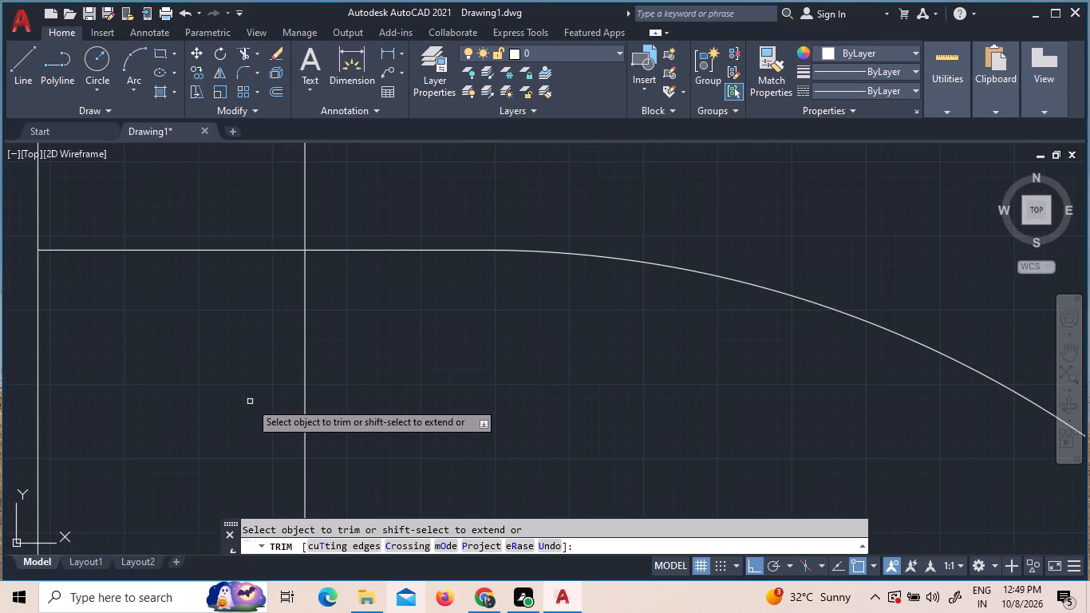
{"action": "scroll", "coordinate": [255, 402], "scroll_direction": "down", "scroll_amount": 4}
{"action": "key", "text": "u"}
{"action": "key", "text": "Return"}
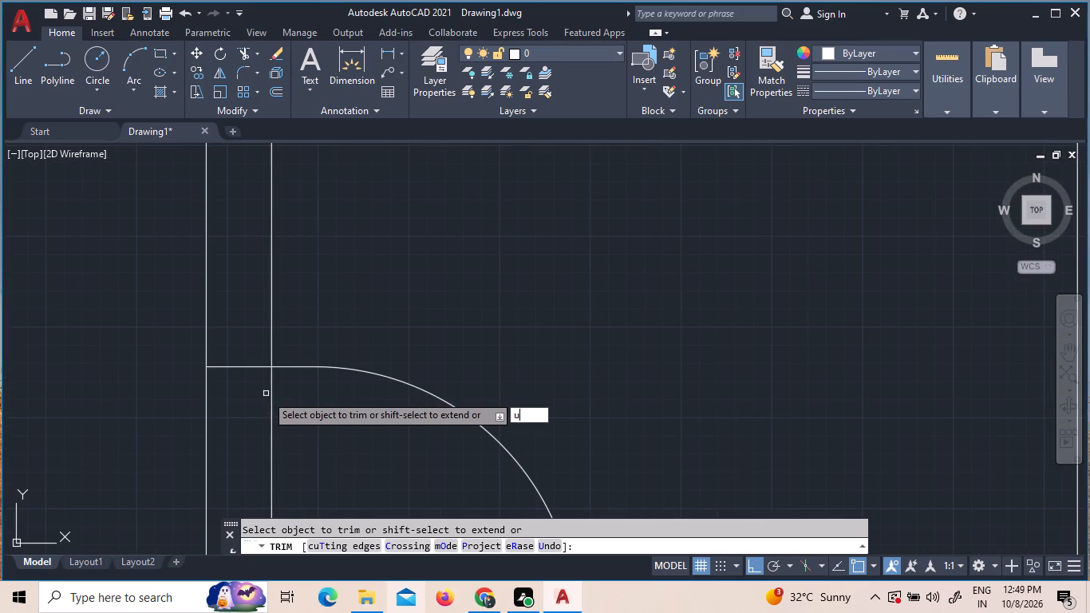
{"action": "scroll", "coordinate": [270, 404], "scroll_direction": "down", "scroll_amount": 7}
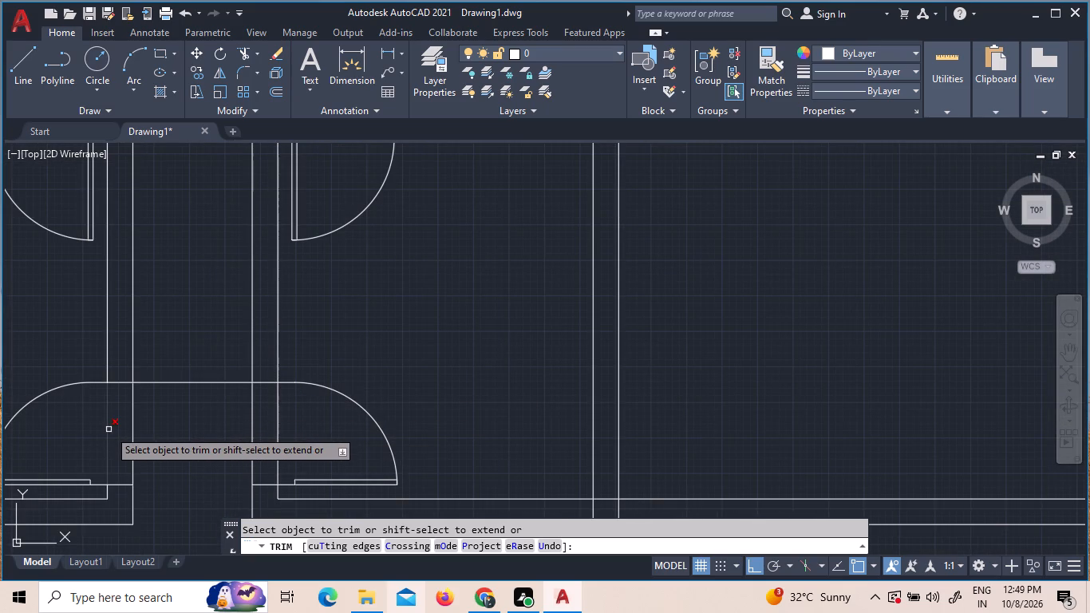
Trim both lines of each passage wall at the facing door openings, and trim the jamb line across the passage.
{"action": "left_click", "coordinate": [135, 430]}
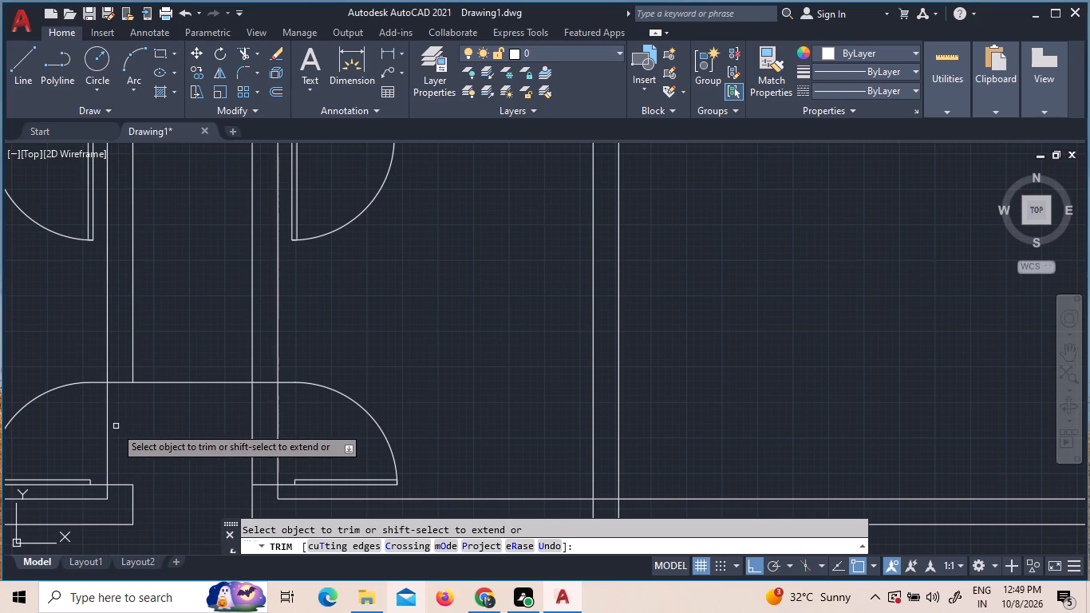
{"action": "left_click", "coordinate": [108, 423]}
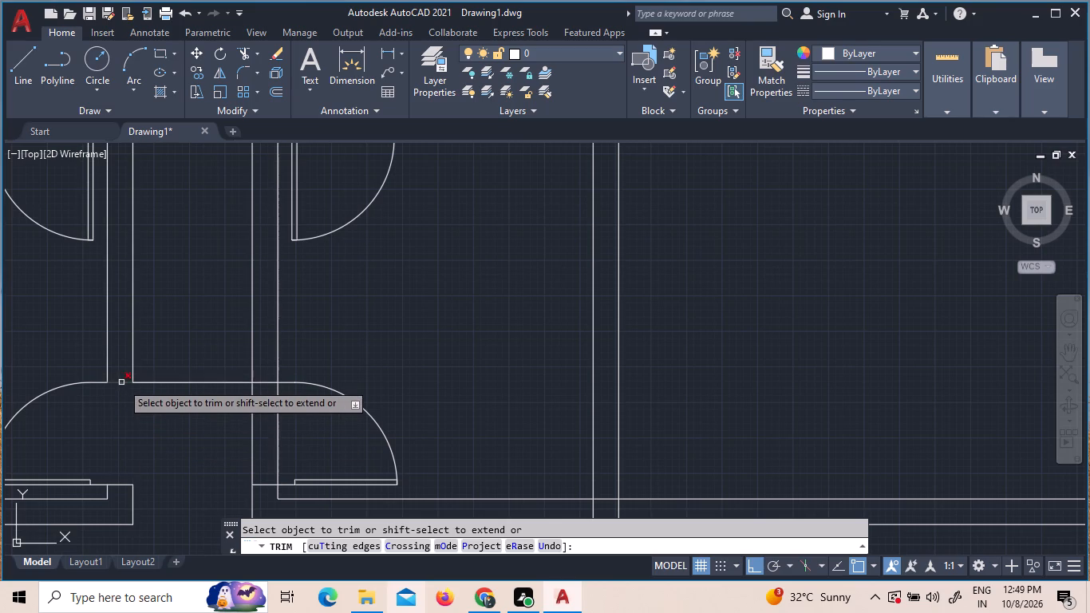
{"action": "left_click", "coordinate": [144, 383]}
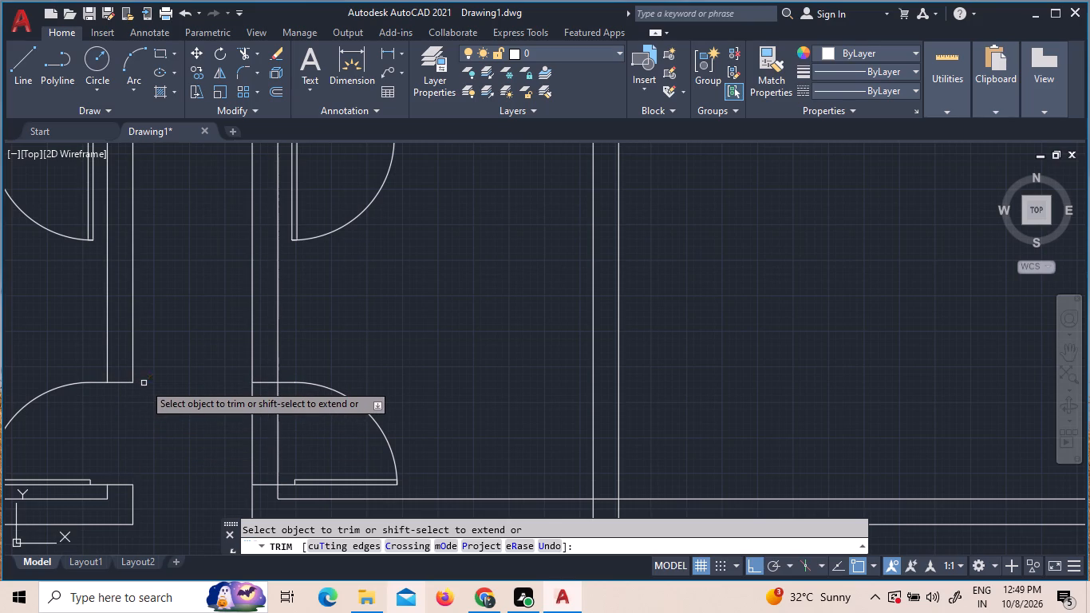
{"action": "left_click", "coordinate": [250, 414]}
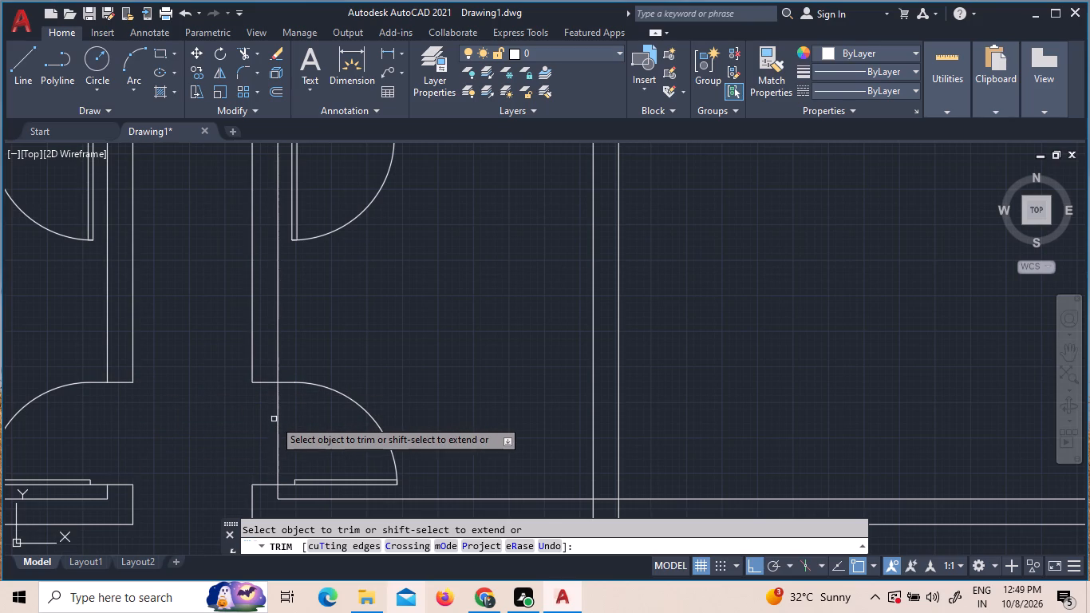
{"action": "left_click", "coordinate": [276, 421]}
Trim the lower line of the wall below the living hall at the door openings of both rooms.
{"action": "scroll", "coordinate": [264, 433], "scroll_direction": "down", "scroll_amount": 1}
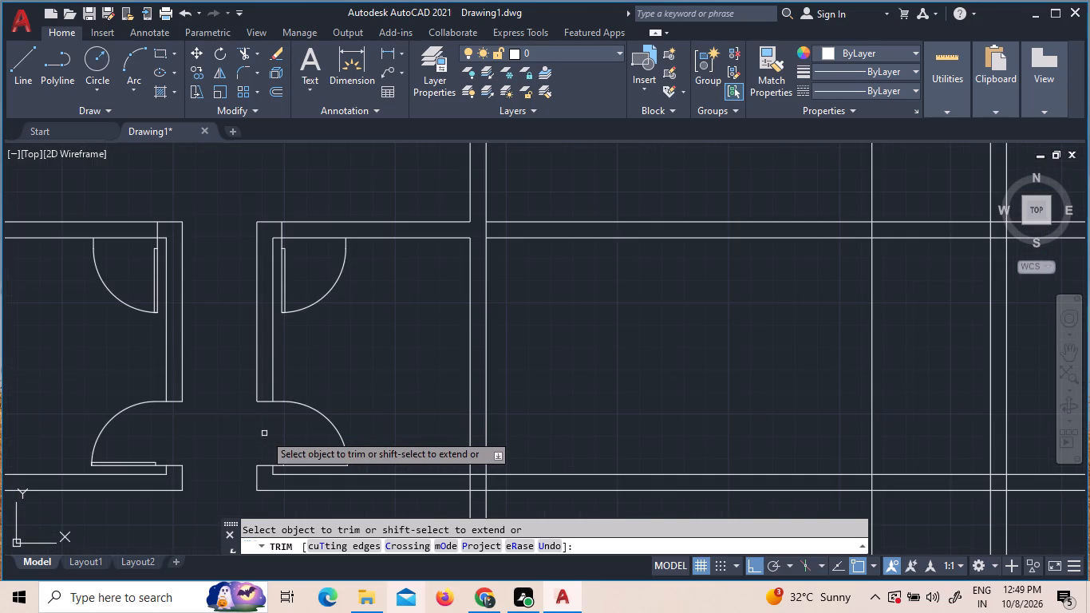
{"action": "left_click", "coordinate": [134, 239]}
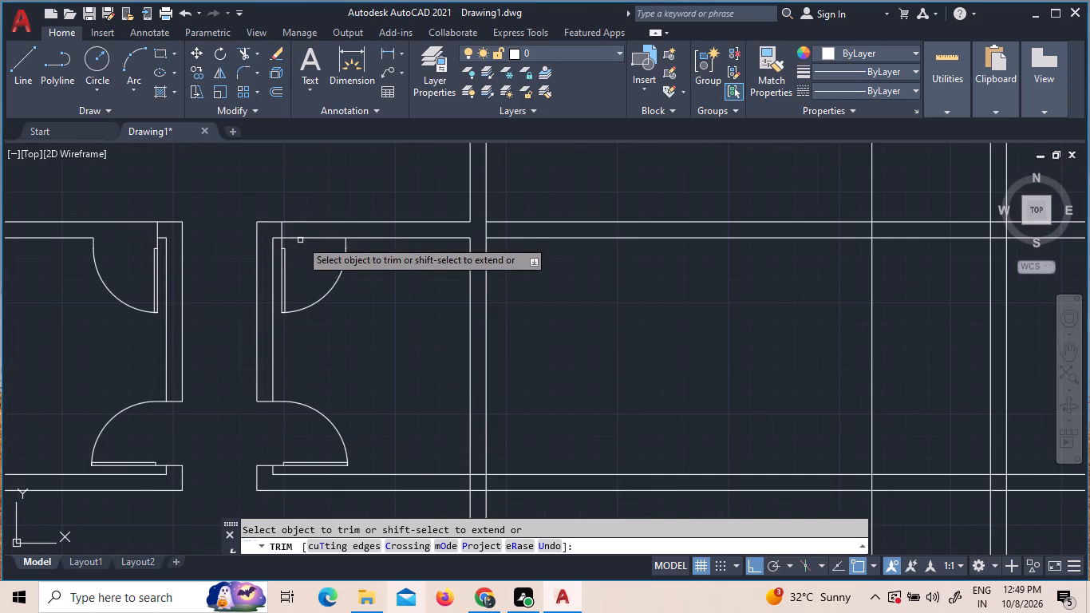
{"action": "left_click", "coordinate": [300, 238]}
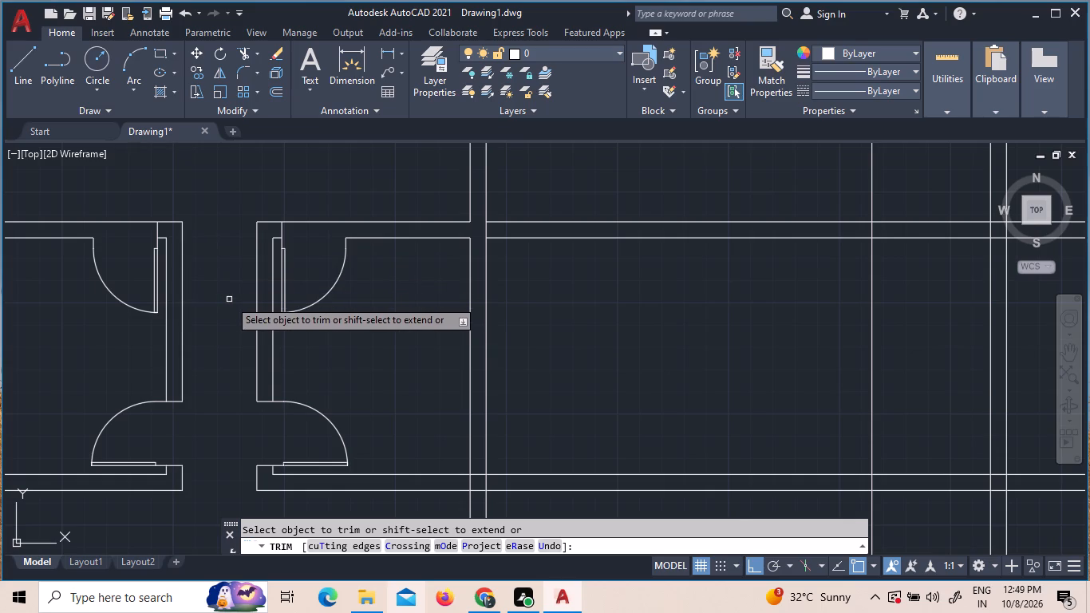
{"action": "key", "text": "Escape"}
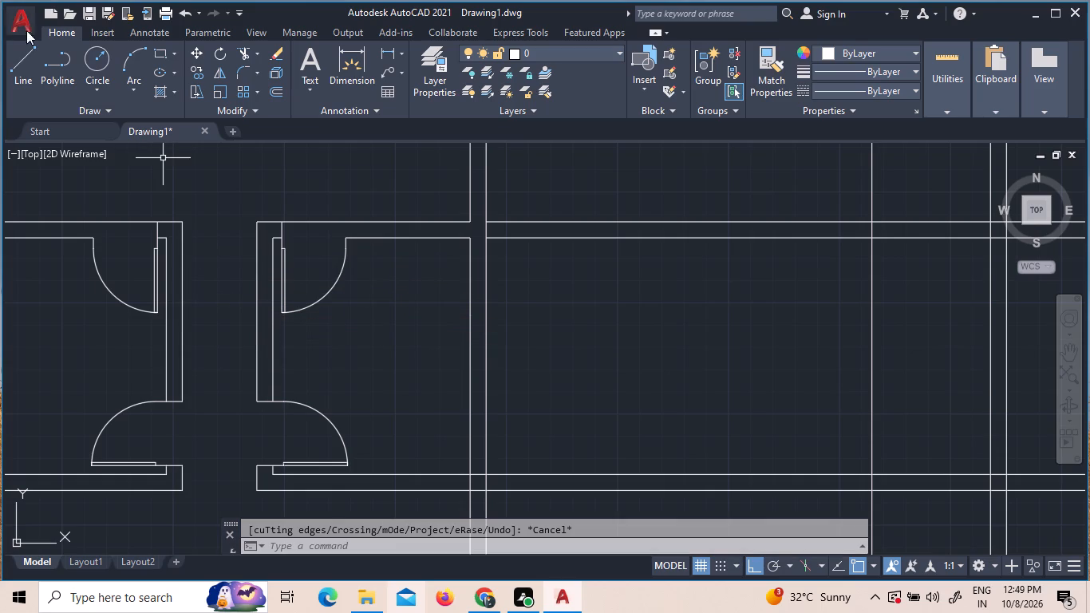
Draw a vertical jamb line about 9" long across the living hall's lower wall at each upper door's swing end.
{"action": "left_click", "coordinate": [16, 71]}
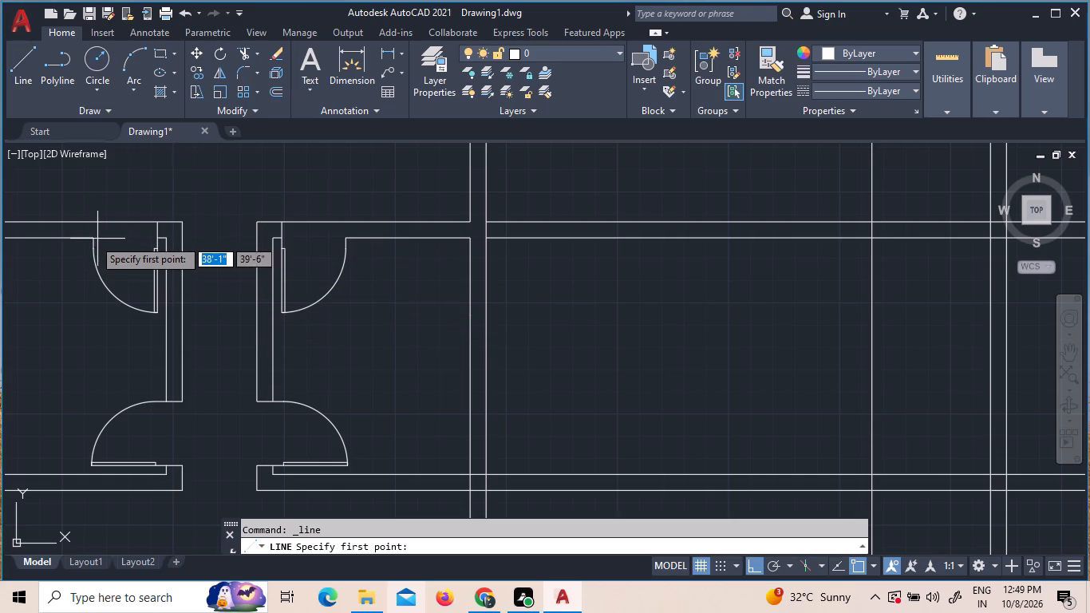
{"action": "left_click", "coordinate": [90, 239]}
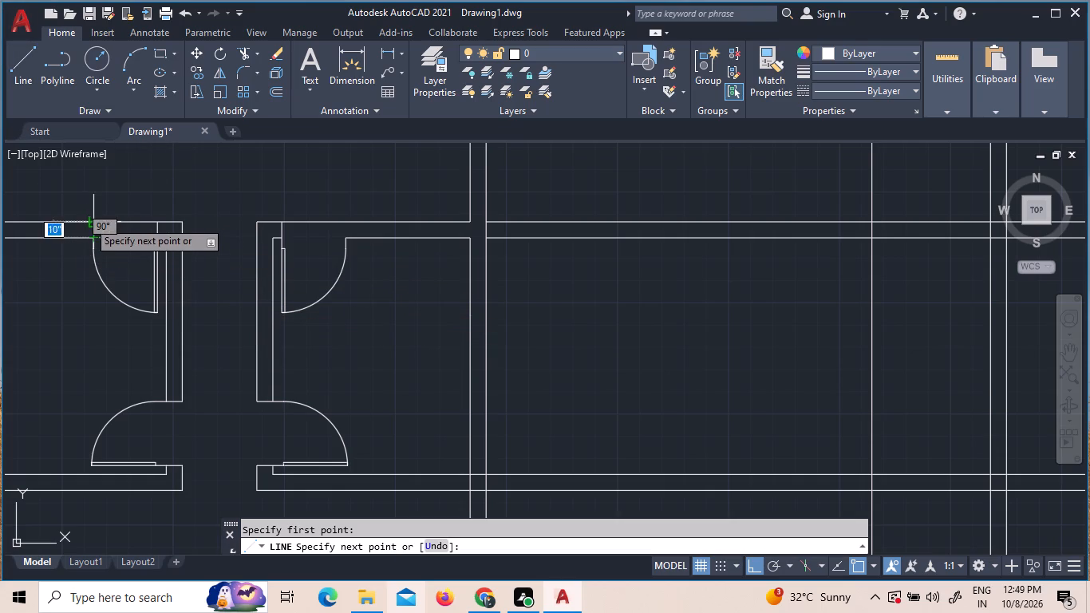
{"action": "left_click", "coordinate": [96, 221]}
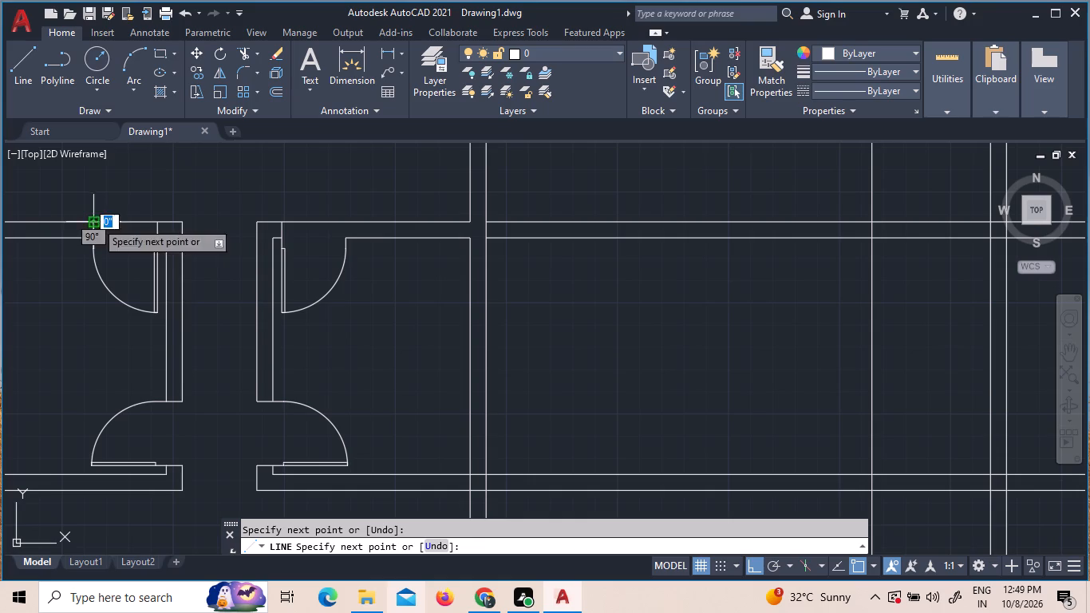
{"action": "key", "text": "Escape"}
{"action": "left_click", "coordinate": [29, 79]}
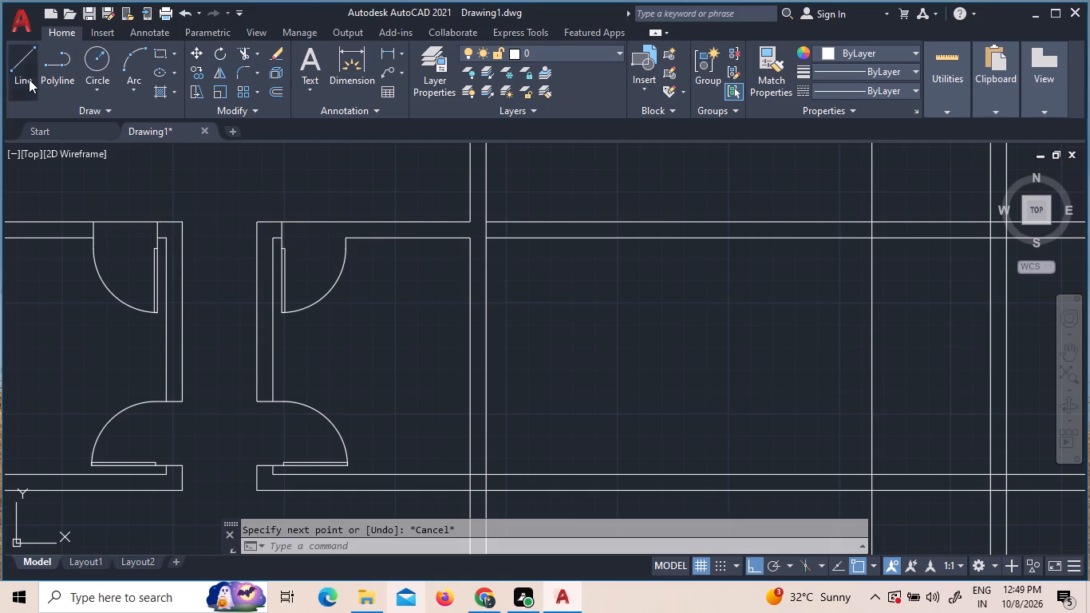
{"action": "left_click", "coordinate": [348, 239]}
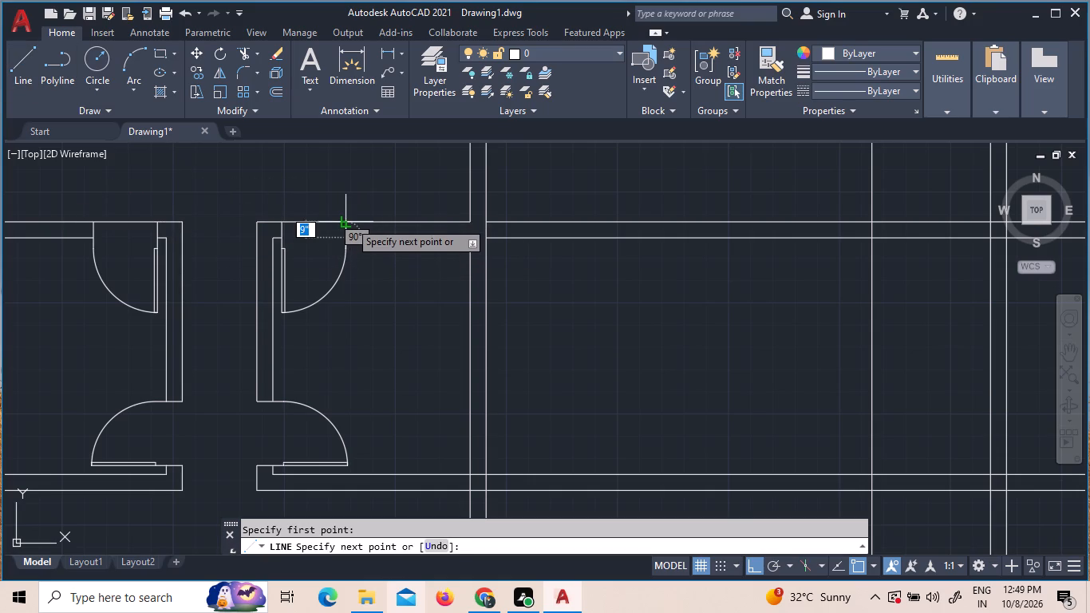
{"action": "left_click", "coordinate": [350, 221]}
{"action": "key", "text": "Escape"}
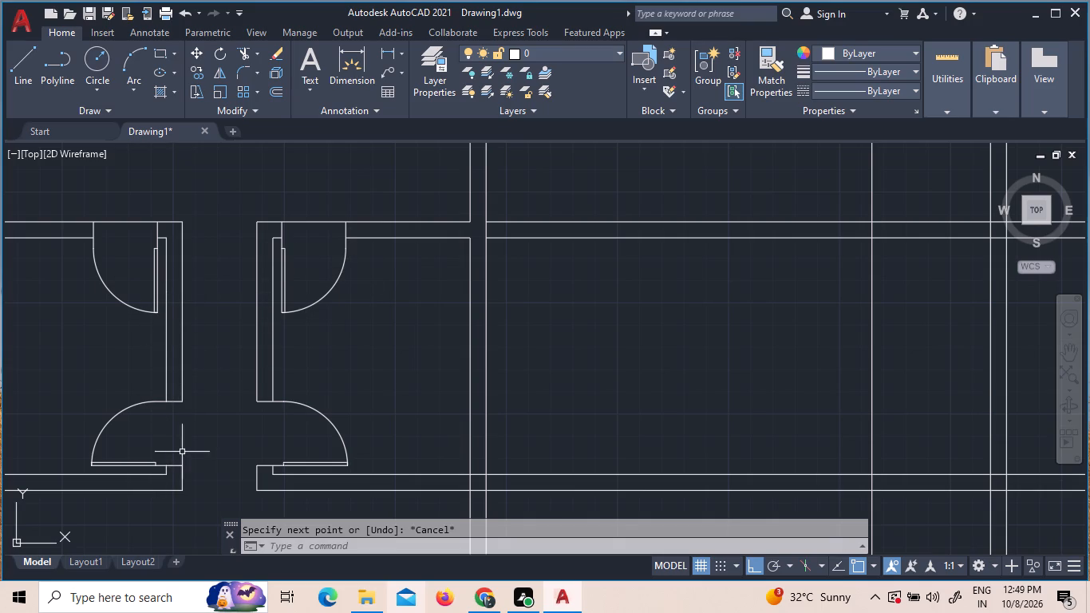
With ortho off, copy the "D" label from the left toilet door to the four doors of the two rooms below the living hall.
{"action": "scroll", "coordinate": [284, 439], "scroll_direction": "down", "scroll_amount": 1}
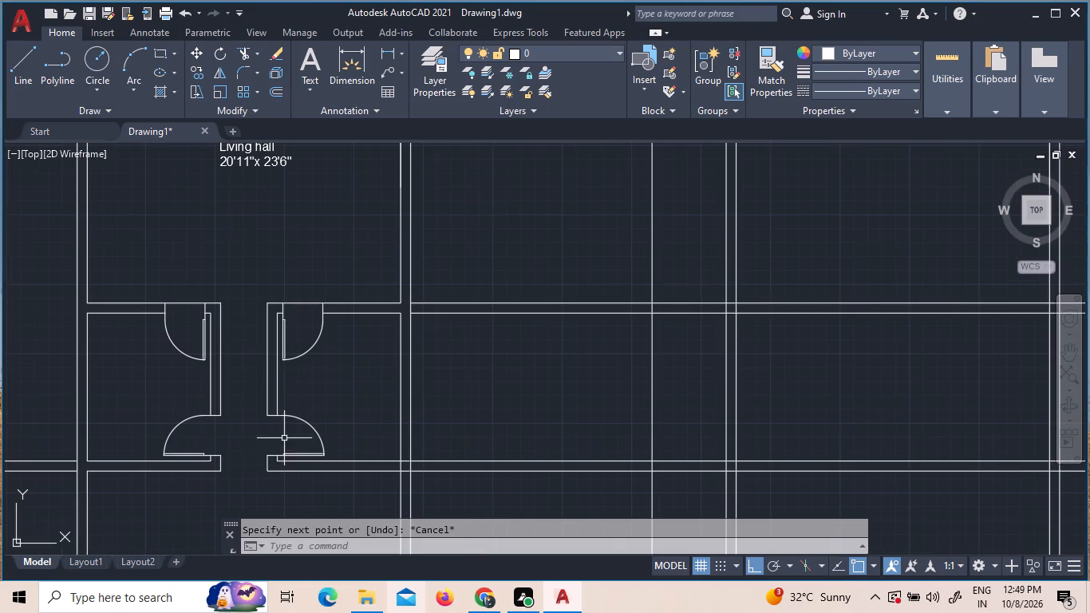
{"action": "scroll", "coordinate": [344, 368], "scroll_direction": "down", "scroll_amount": 2}
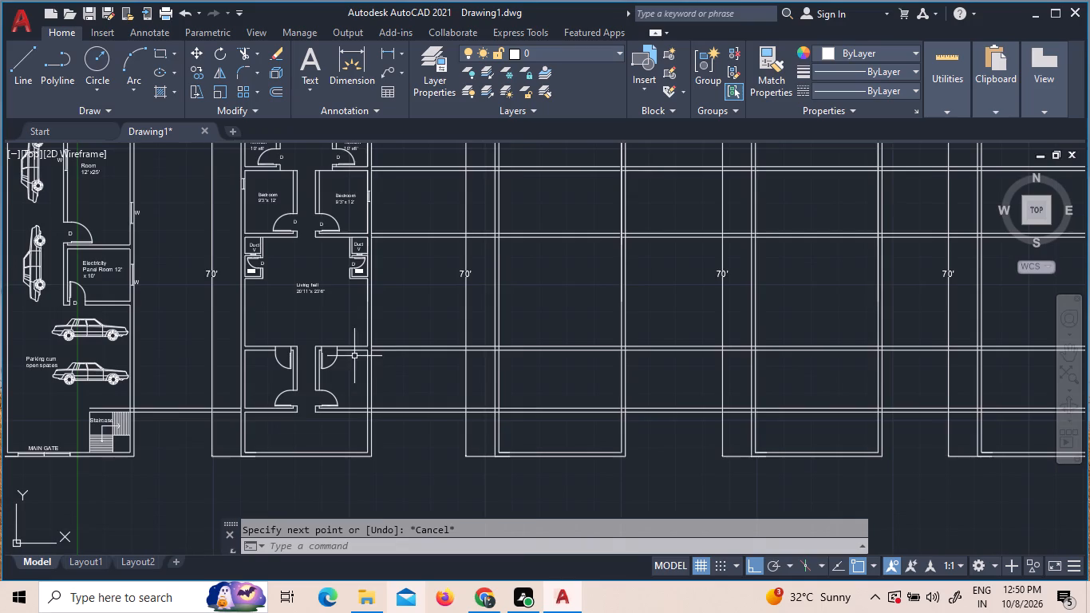
{"action": "scroll", "coordinate": [348, 362], "scroll_direction": "up", "scroll_amount": 1}
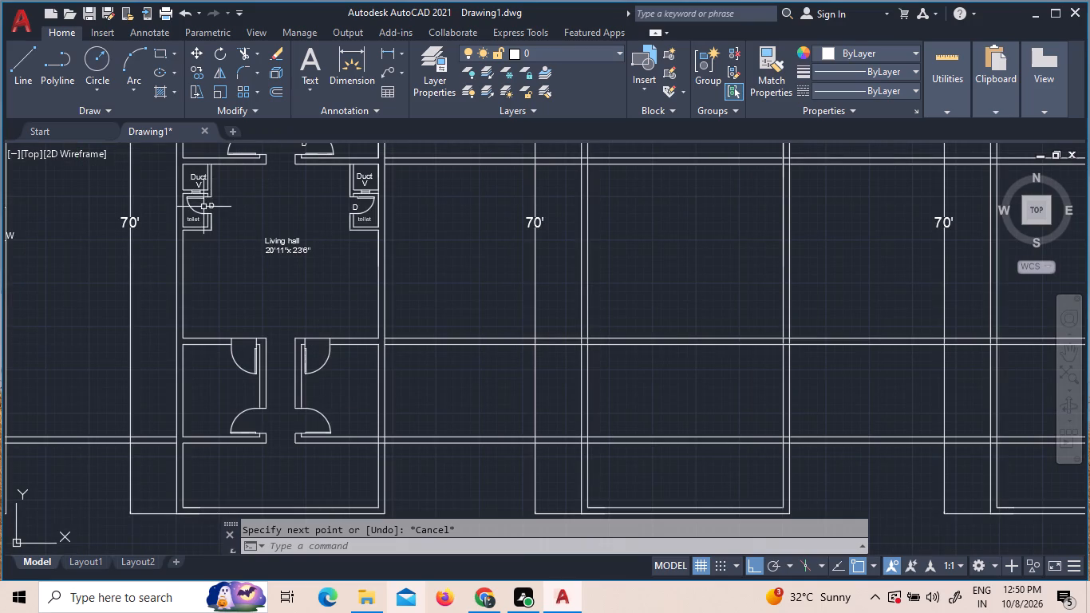
{"action": "left_click", "coordinate": [213, 204]}
{"action": "right_click", "coordinate": [213, 208]}
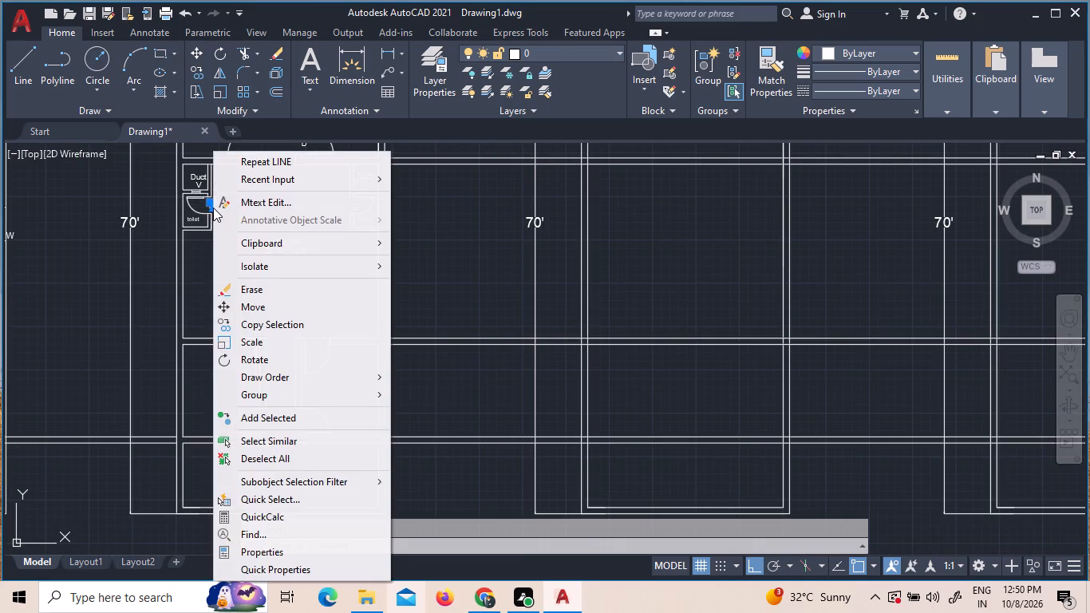
{"action": "left_click", "coordinate": [292, 318]}
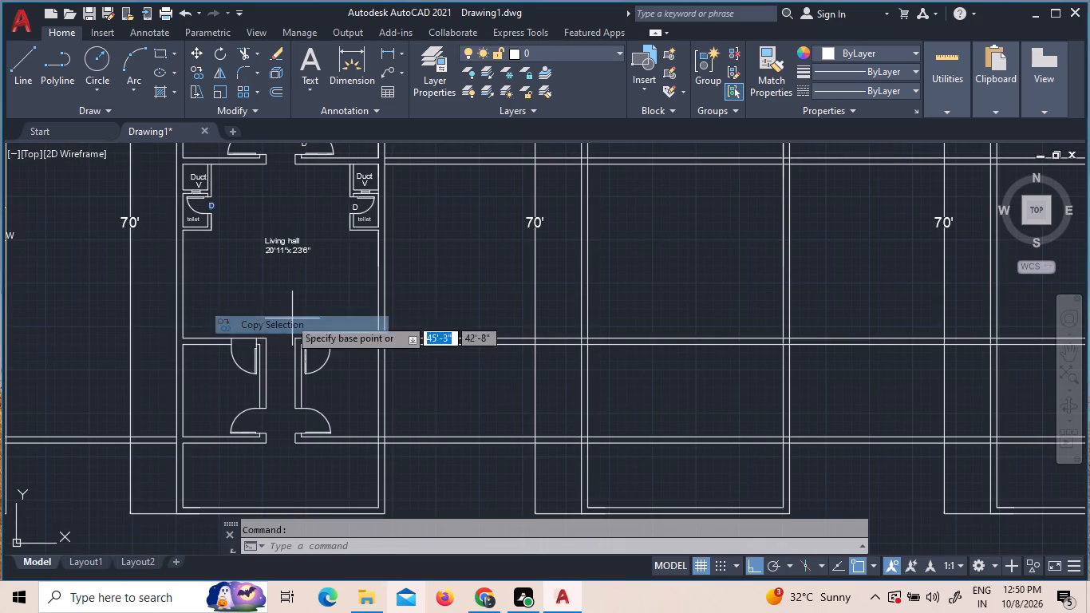
{"action": "left_click", "coordinate": [211, 205]}
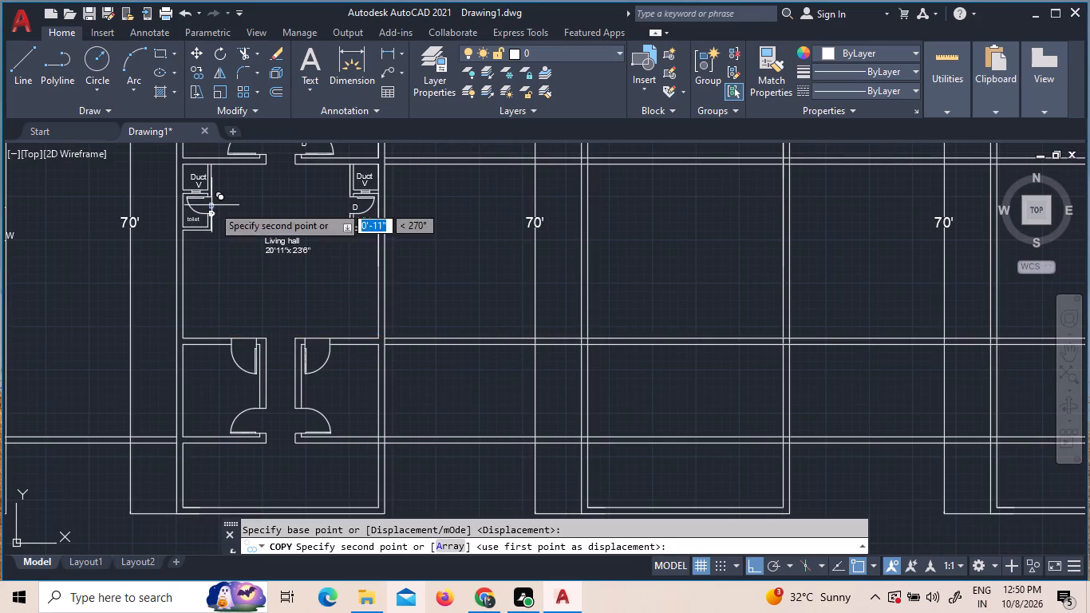
{"action": "key", "text": "F8"}
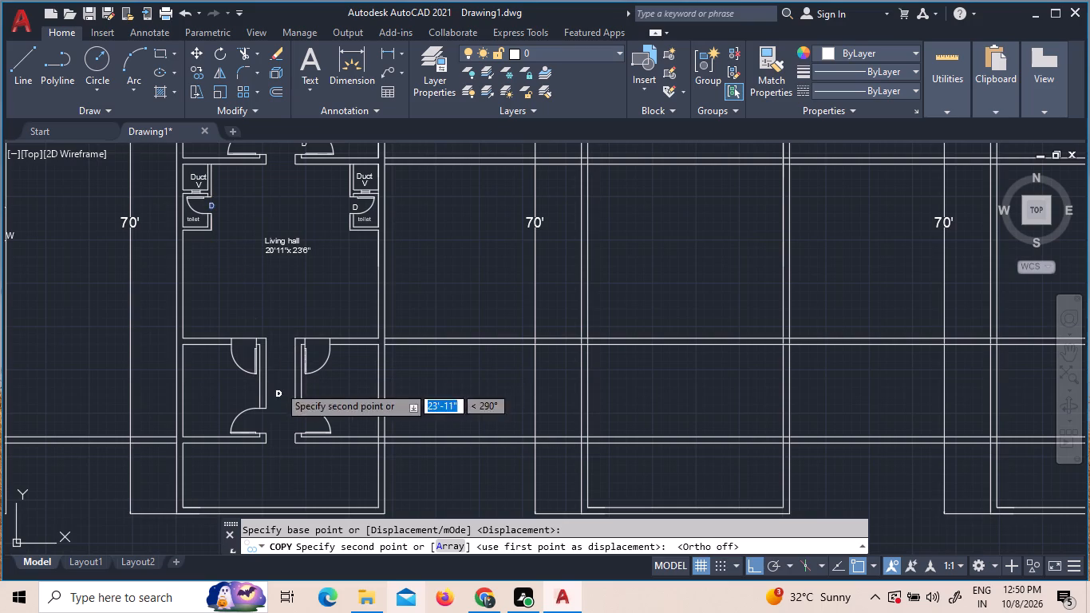
{"action": "scroll", "coordinate": [257, 355], "scroll_direction": "up", "scroll_amount": 3}
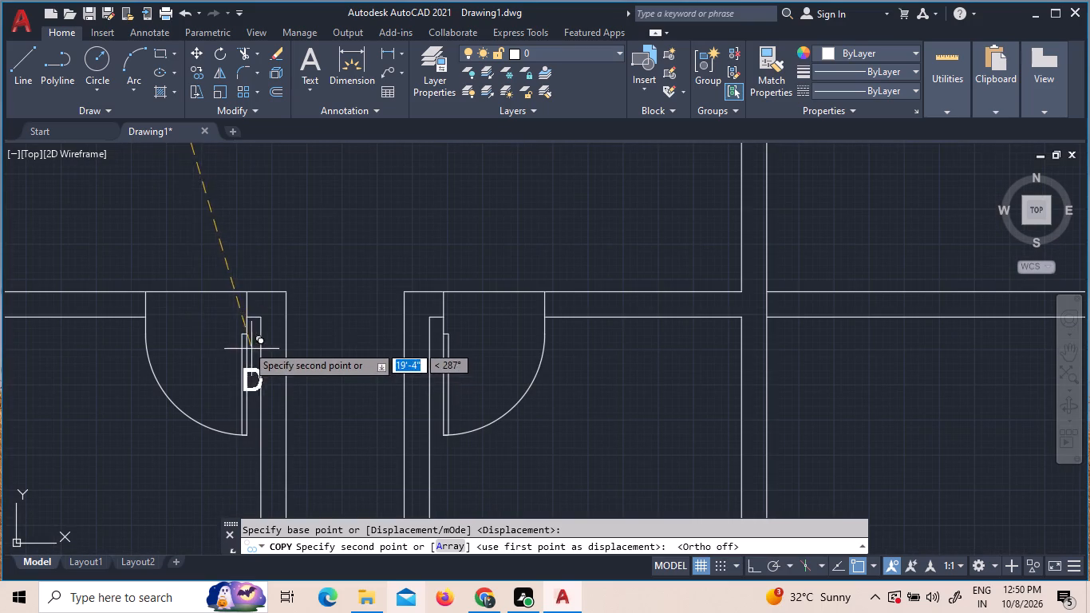
{"action": "left_click", "coordinate": [199, 279]}
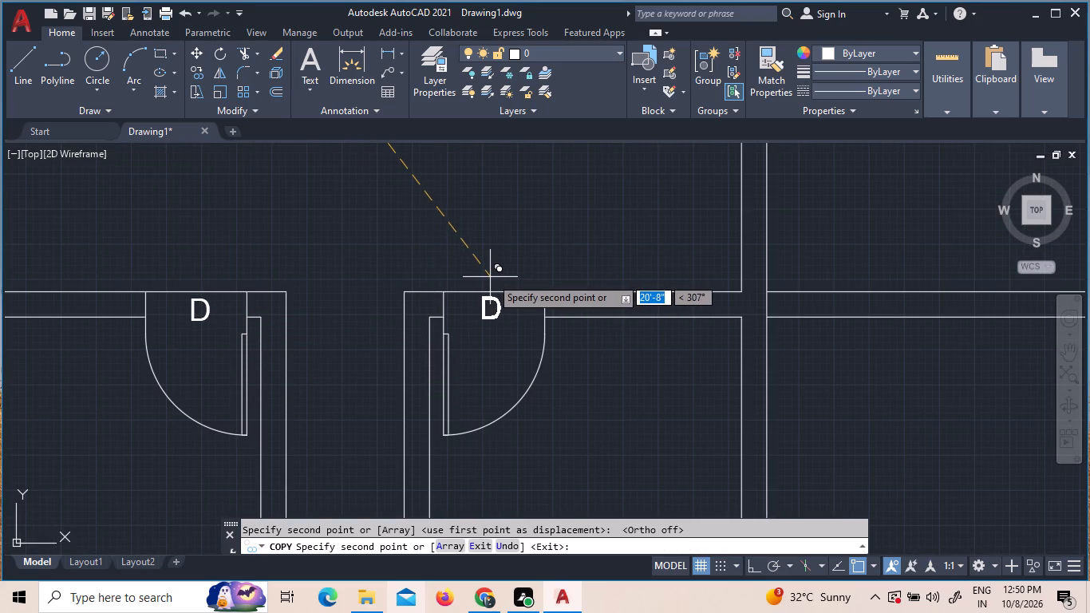
{"action": "left_click", "coordinate": [492, 277]}
{"action": "scroll", "coordinate": [505, 274], "scroll_direction": "down", "scroll_amount": 1}
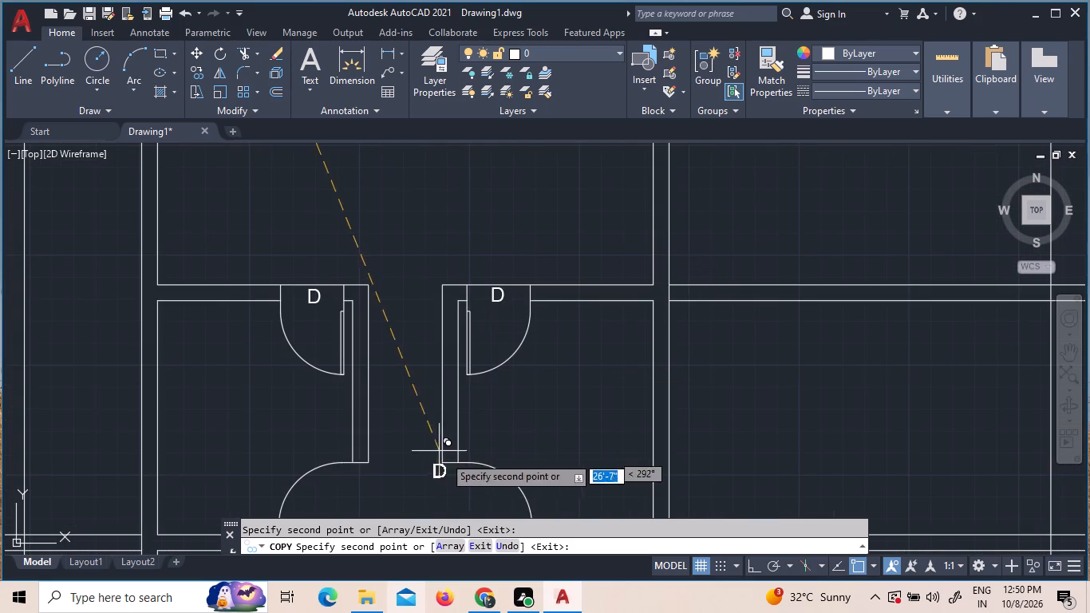
{"action": "left_click", "coordinate": [469, 489]}
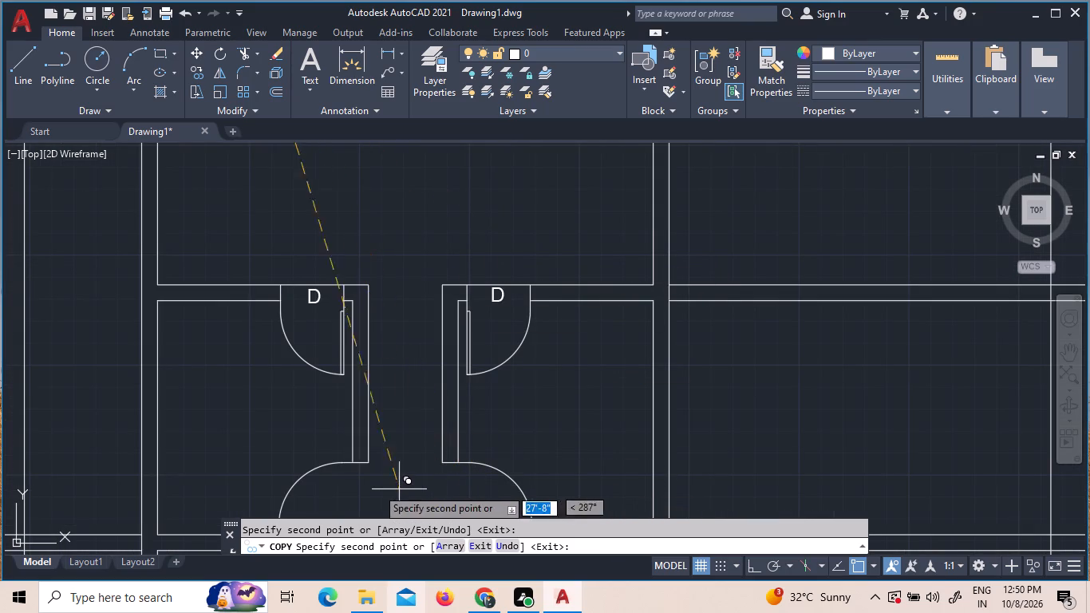
{"action": "left_click", "coordinate": [344, 487]}
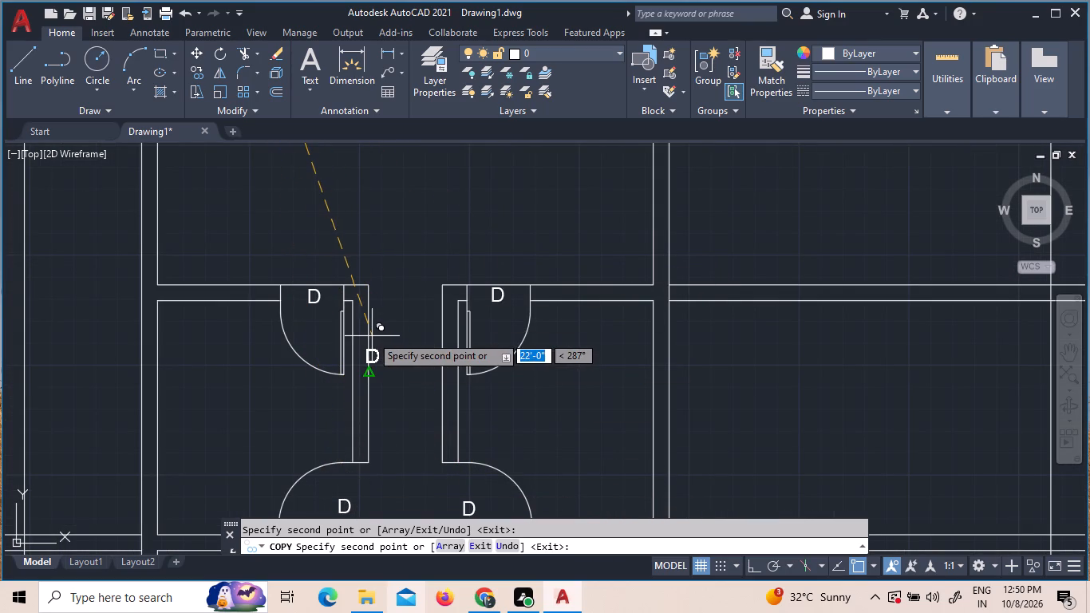
{"action": "key", "text": "Escape"}
Trim the upper line of the living hall's lower wall at the door openings of both rooms below it.
{"action": "key", "text": "t"}
{"action": "key", "text": "r"}
{"action": "key", "text": "space"}
{"action": "key", "text": "space"}
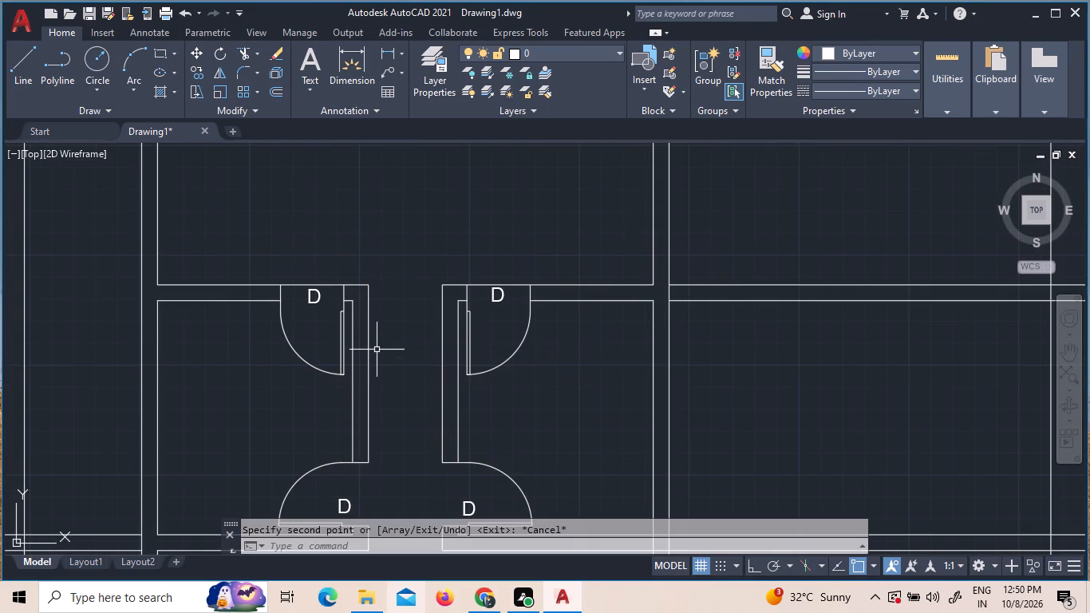
{"action": "left_click", "coordinate": [300, 283]}
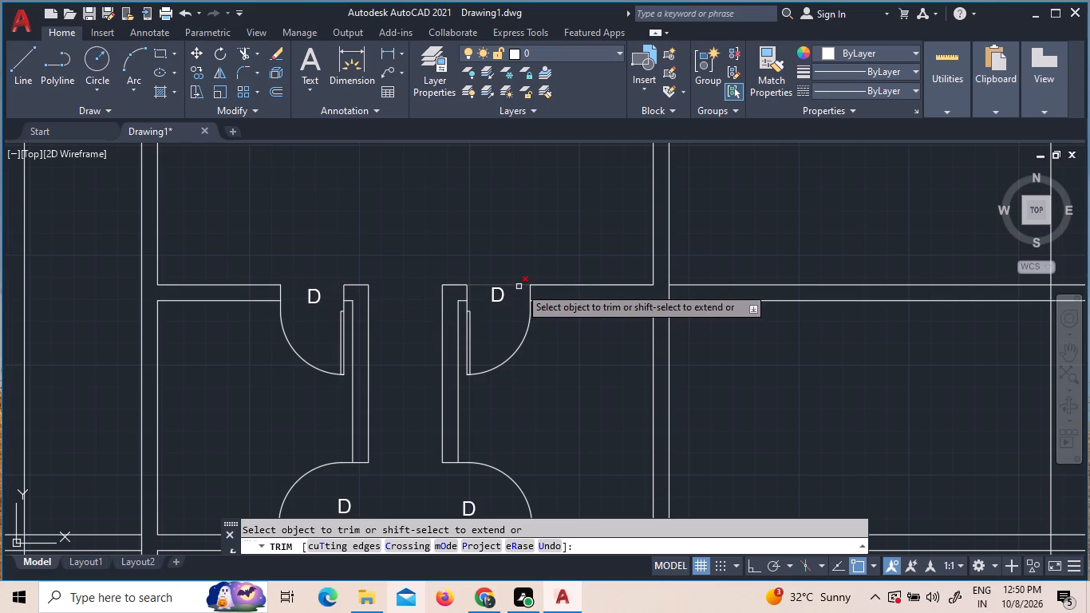
{"action": "left_click", "coordinate": [519, 285]}
{"action": "scroll", "coordinate": [523, 290], "scroll_direction": "down", "scroll_amount": 2}
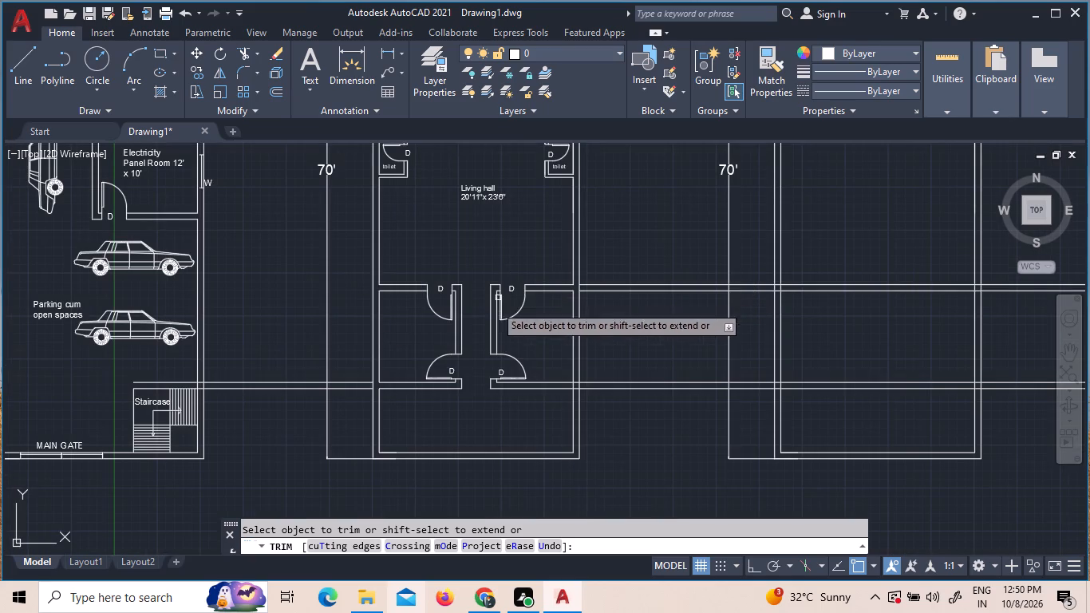
{"action": "scroll", "coordinate": [461, 382], "scroll_direction": "up", "scroll_amount": 1}
{"action": "key", "text": "Escape"}
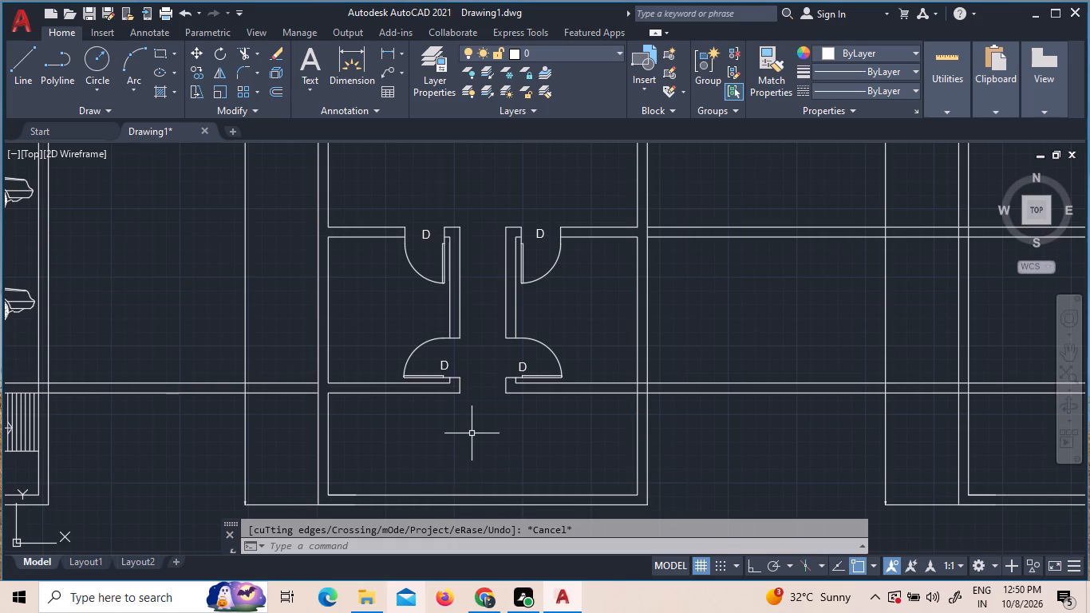
With ortho on and object snap off, copy the left bedroom's window about 24'-5" straight down into the living hall's left wall.
{"action": "scroll", "coordinate": [472, 434], "scroll_direction": "down", "scroll_amount": 2}
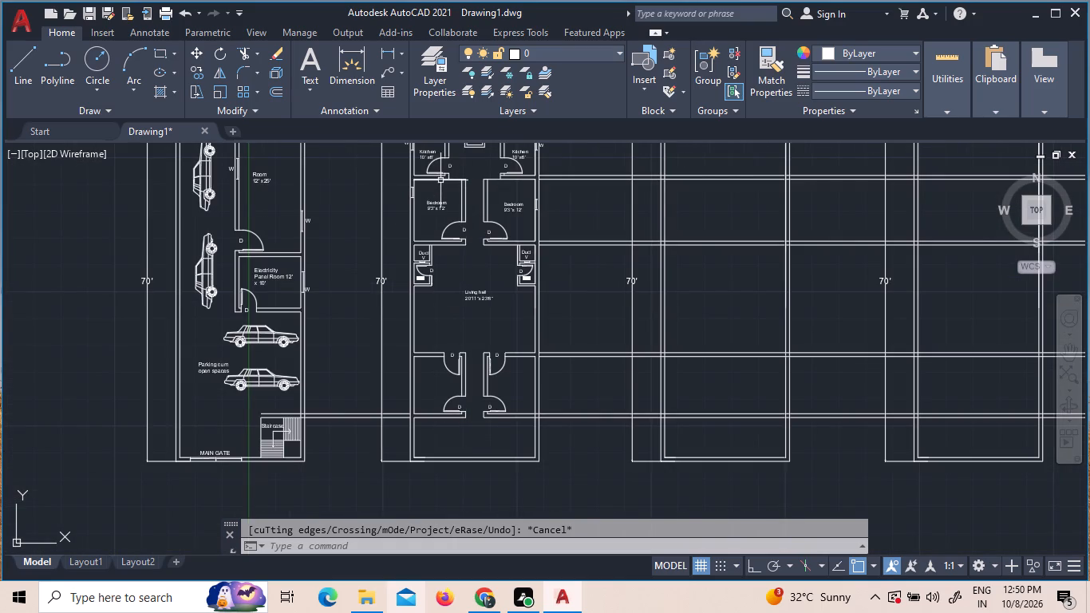
{"action": "scroll", "coordinate": [440, 180], "scroll_direction": "up", "scroll_amount": 2}
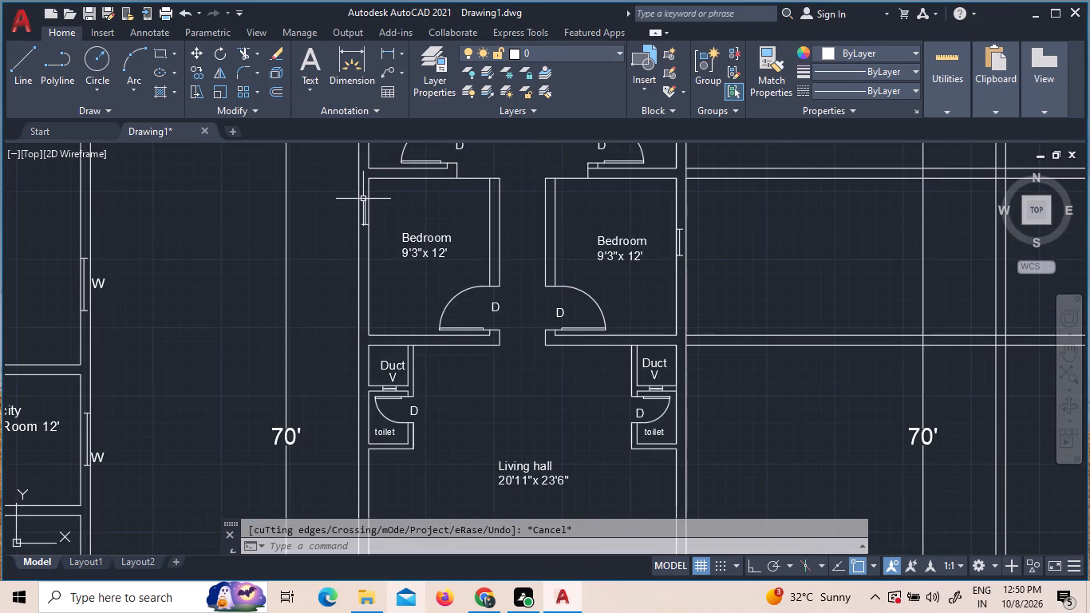
{"action": "left_click", "coordinate": [363, 199]}
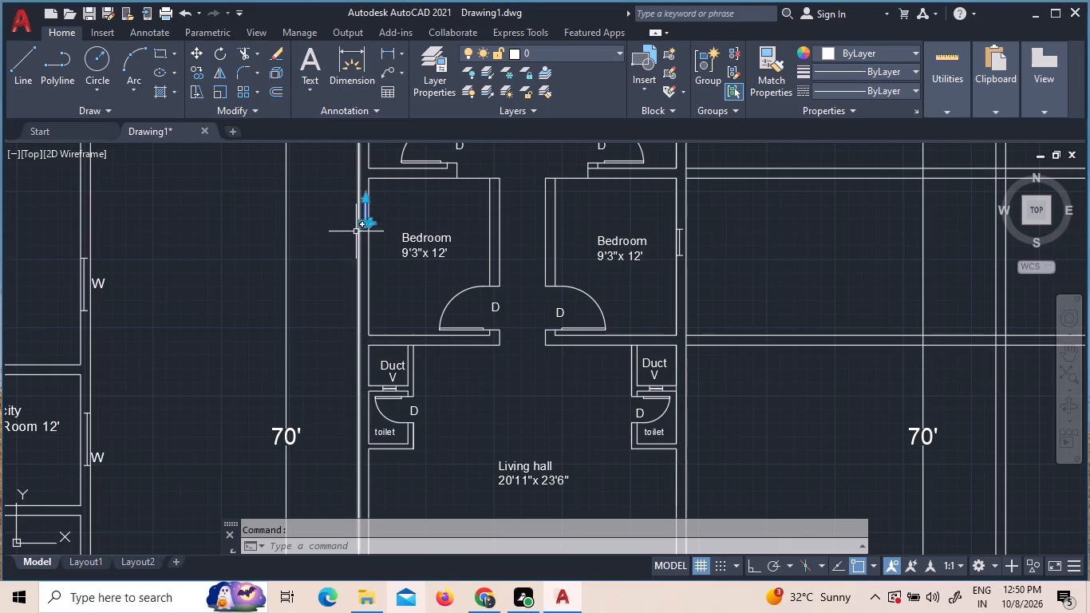
{"action": "scroll", "coordinate": [369, 214], "scroll_direction": "up", "scroll_amount": 3}
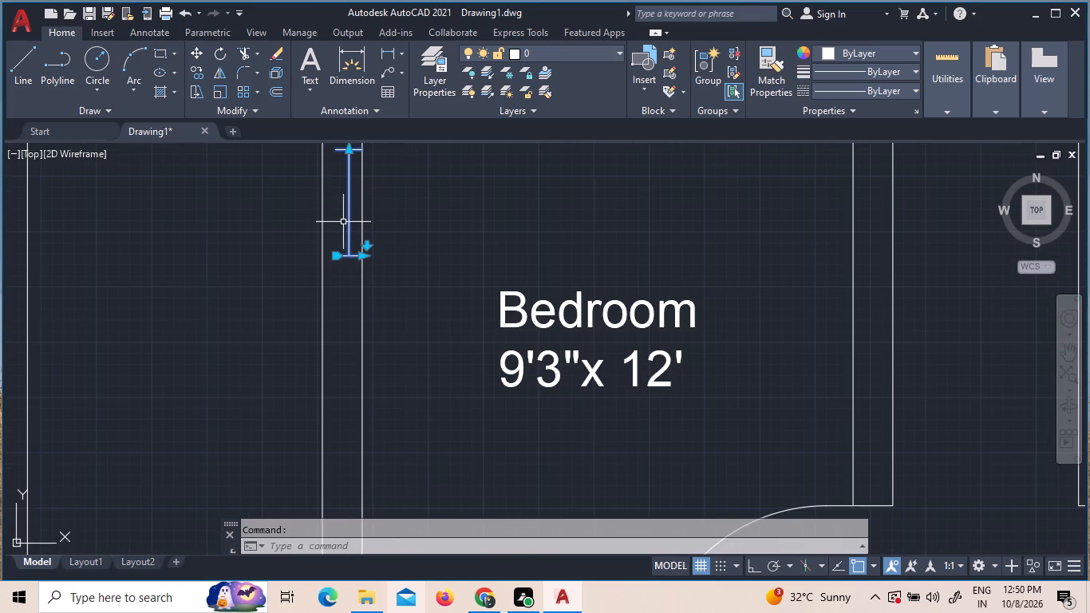
{"action": "right_click", "coordinate": [344, 220]}
{"action": "left_click", "coordinate": [381, 327]}
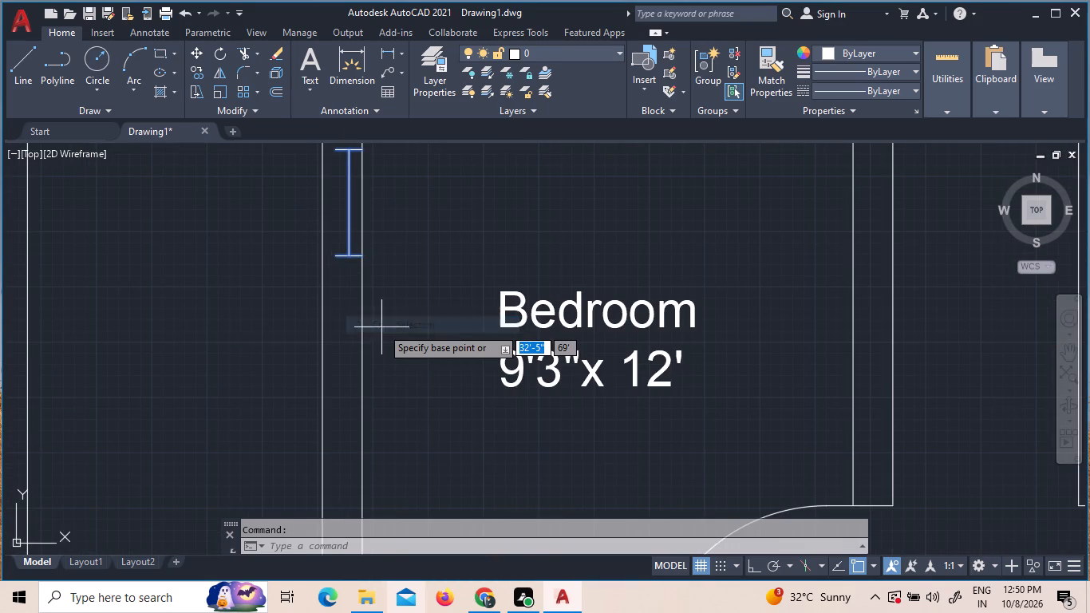
{"action": "key", "text": "F8"}
{"action": "scroll", "coordinate": [389, 330], "scroll_direction": "down", "scroll_amount": 1}
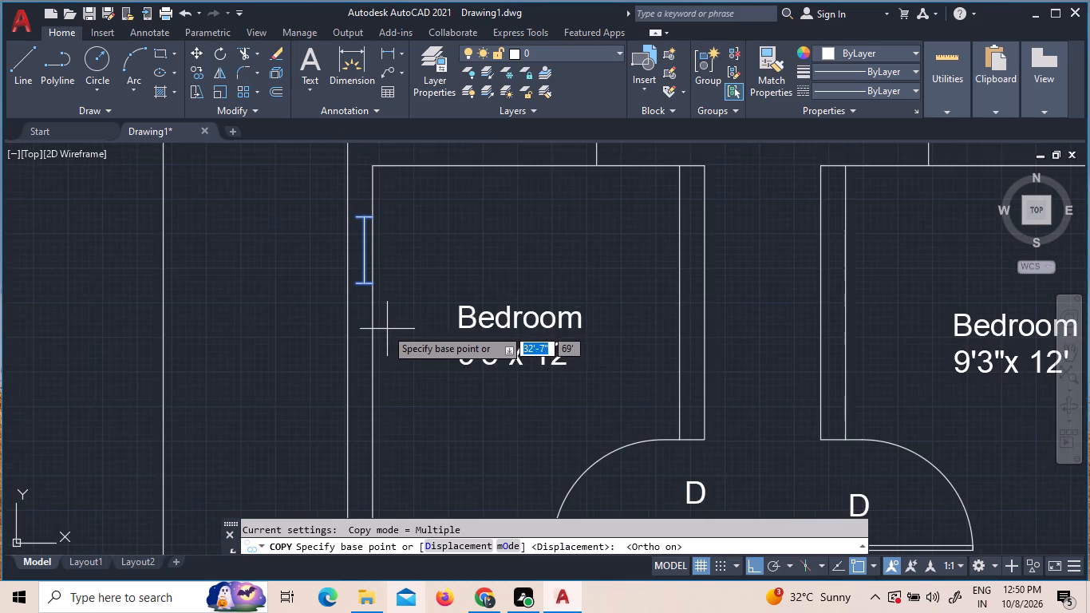
{"action": "left_click", "coordinate": [360, 247]}
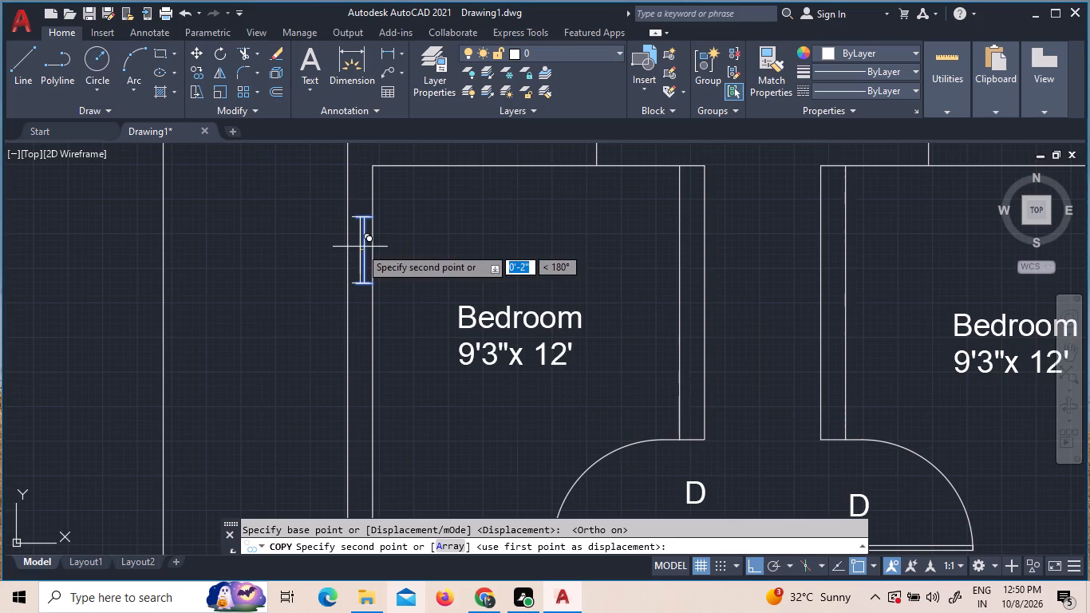
{"action": "scroll", "coordinate": [355, 338], "scroll_direction": "down", "scroll_amount": 7}
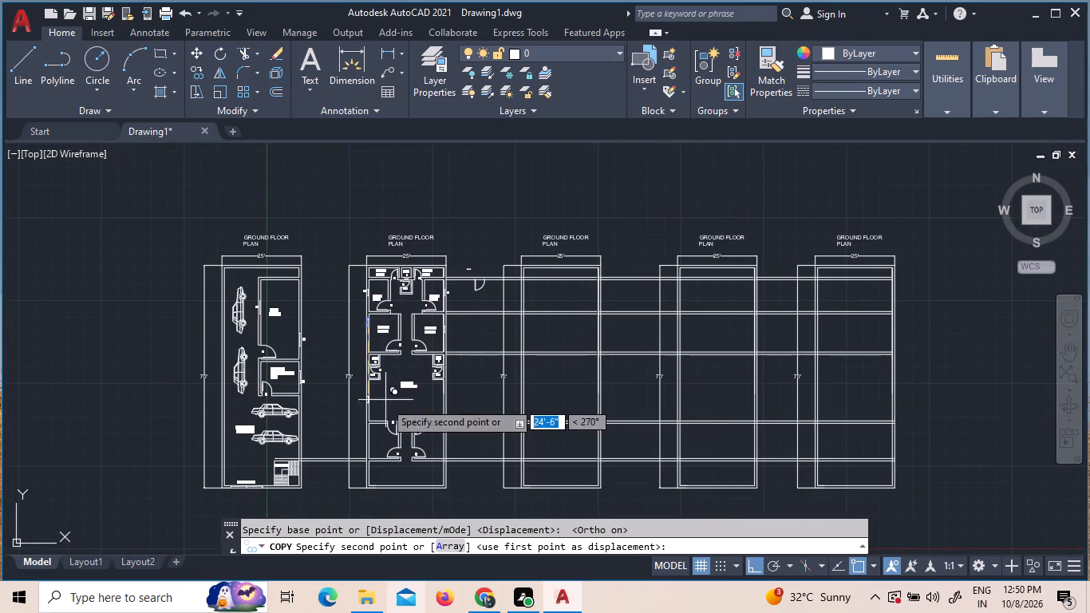
{"action": "scroll", "coordinate": [377, 416], "scroll_direction": "up", "scroll_amount": 7}
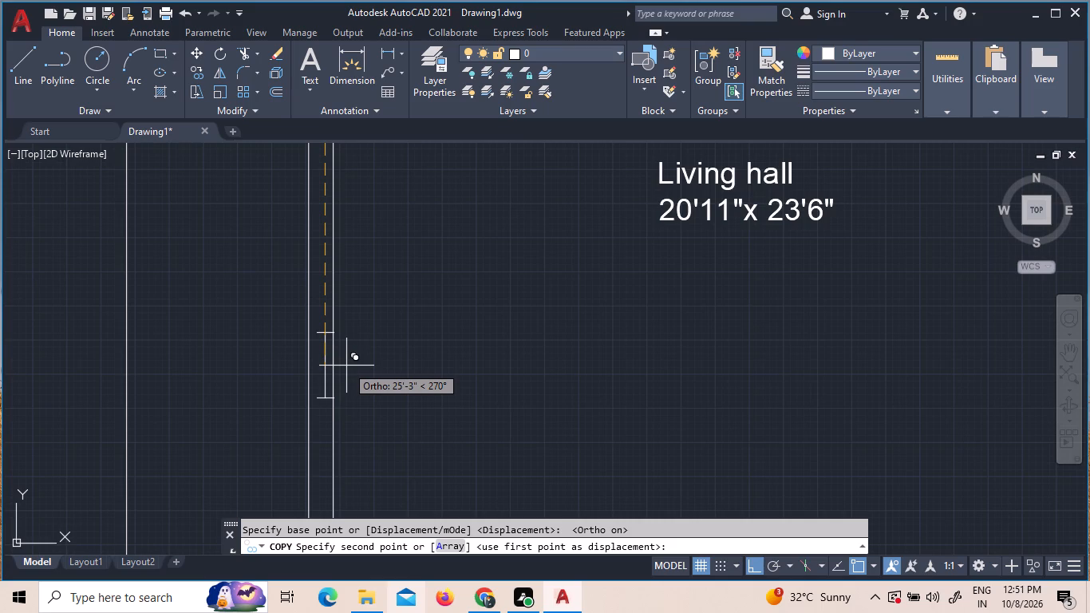
{"action": "scroll", "coordinate": [342, 382], "scroll_direction": "down", "scroll_amount": 3}
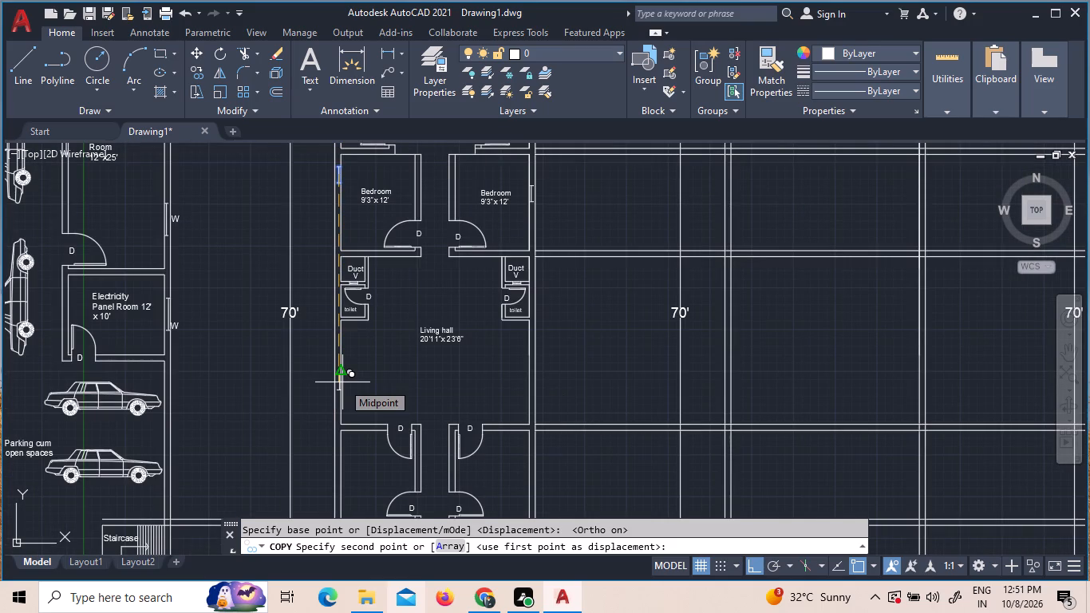
{"action": "scroll", "coordinate": [342, 395], "scroll_direction": "up", "scroll_amount": 2}
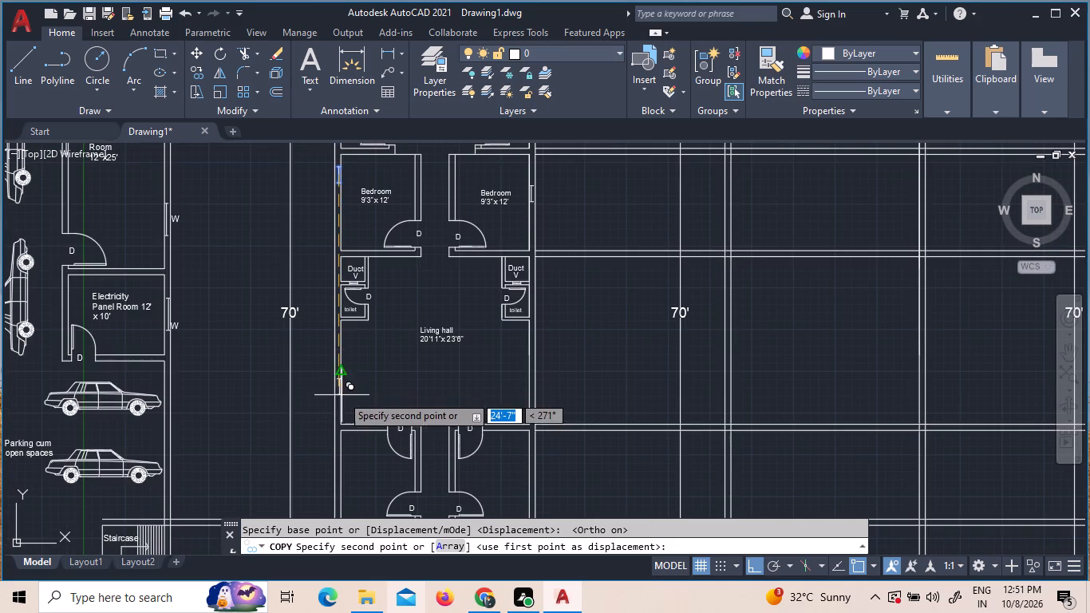
{"action": "scroll", "coordinate": [342, 395], "scroll_direction": "up", "scroll_amount": 1}
{"action": "left_click", "coordinate": [315, 382]}
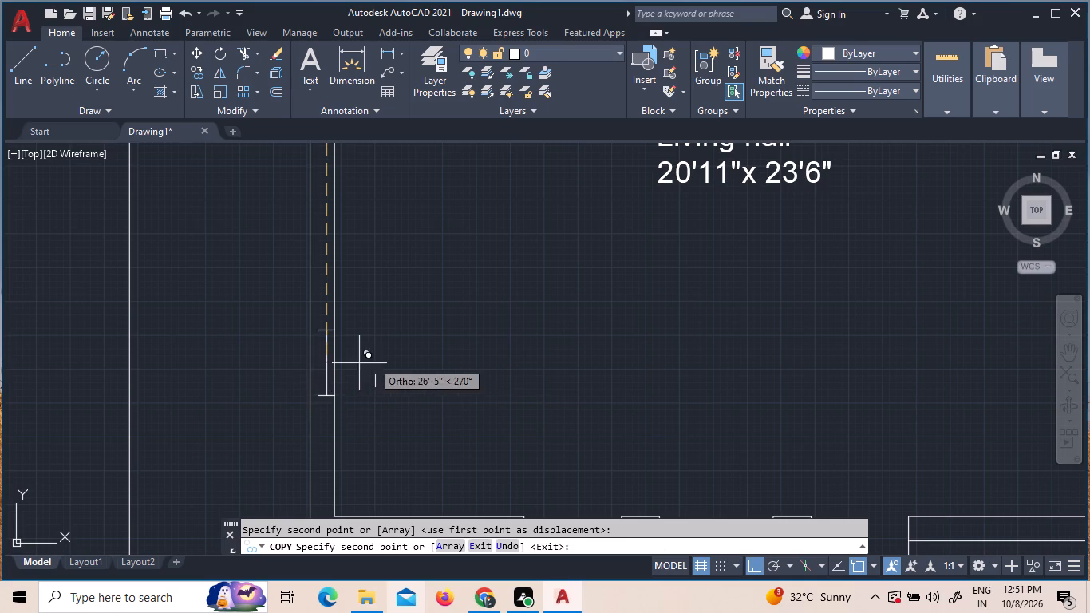
{"action": "scroll", "coordinate": [452, 347], "scroll_direction": "down", "scroll_amount": 2}
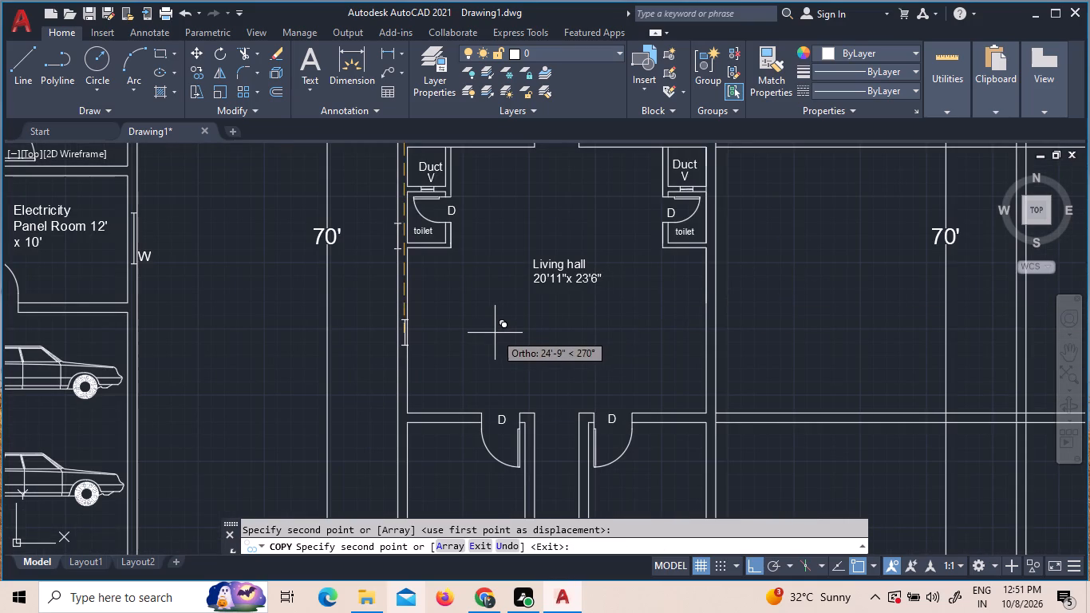
{"action": "left_click", "coordinate": [862, 564]}
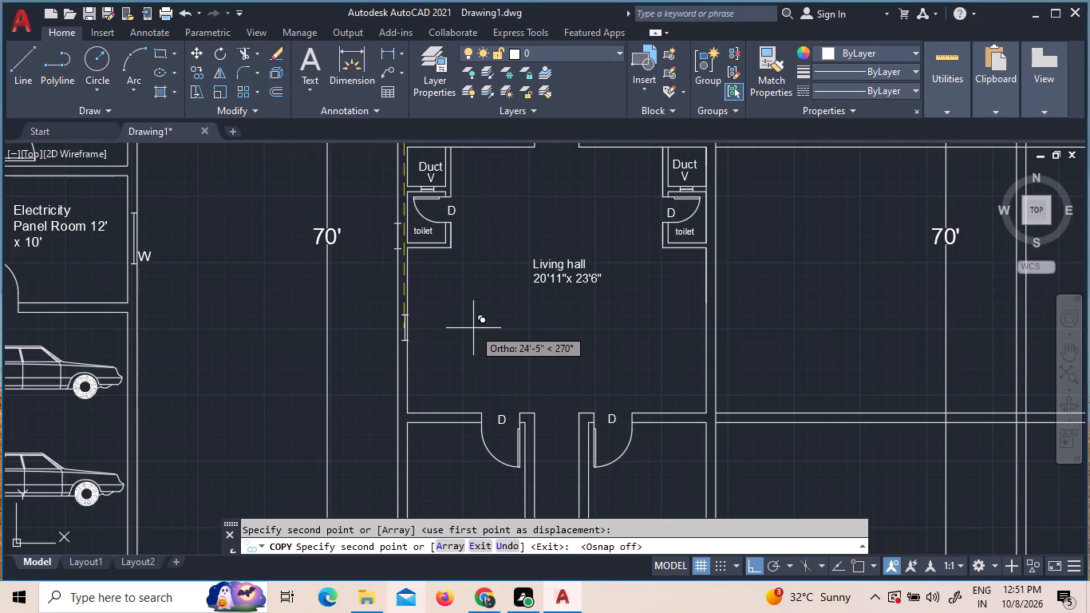
{"action": "left_click", "coordinate": [473, 328]}
{"action": "scroll", "coordinate": [472, 433], "scroll_direction": "down", "scroll_amount": 2}
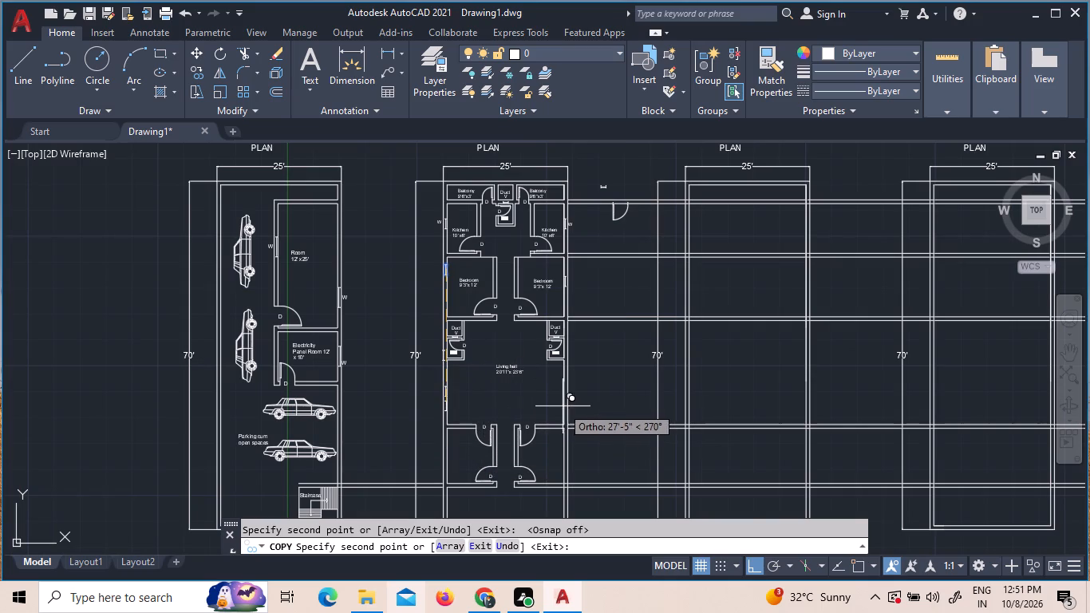
{"action": "key", "text": "Escape"}
Erase the stray window copy on the outer wall line beside the left toilet of the living hall.
{"action": "scroll", "coordinate": [453, 380], "scroll_direction": "up", "scroll_amount": 2}
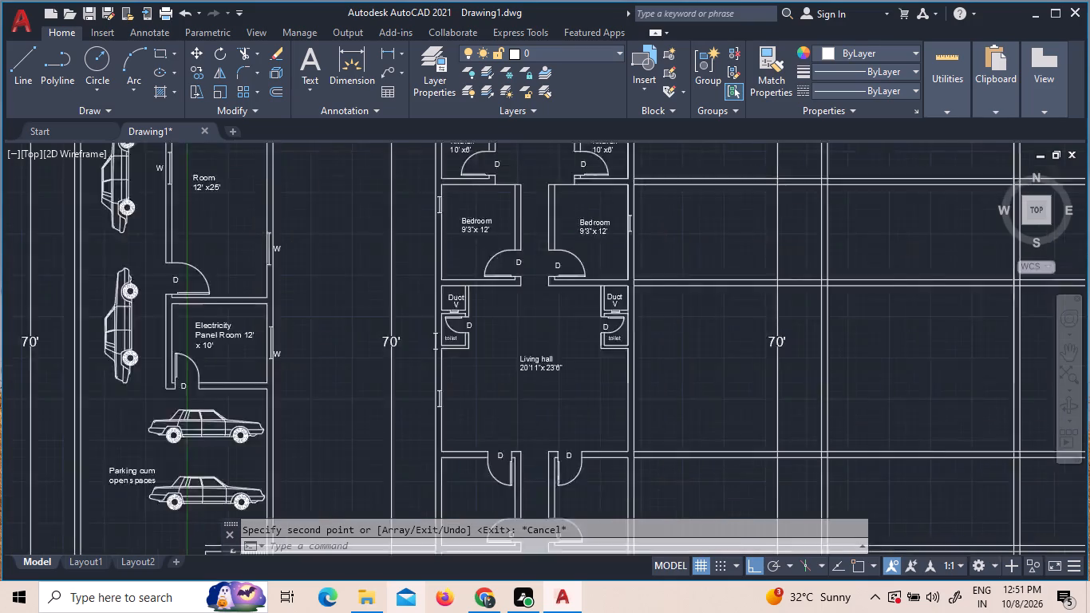
{"action": "scroll", "coordinate": [437, 326], "scroll_direction": "up", "scroll_amount": 3}
{"action": "left_click", "coordinate": [397, 361]}
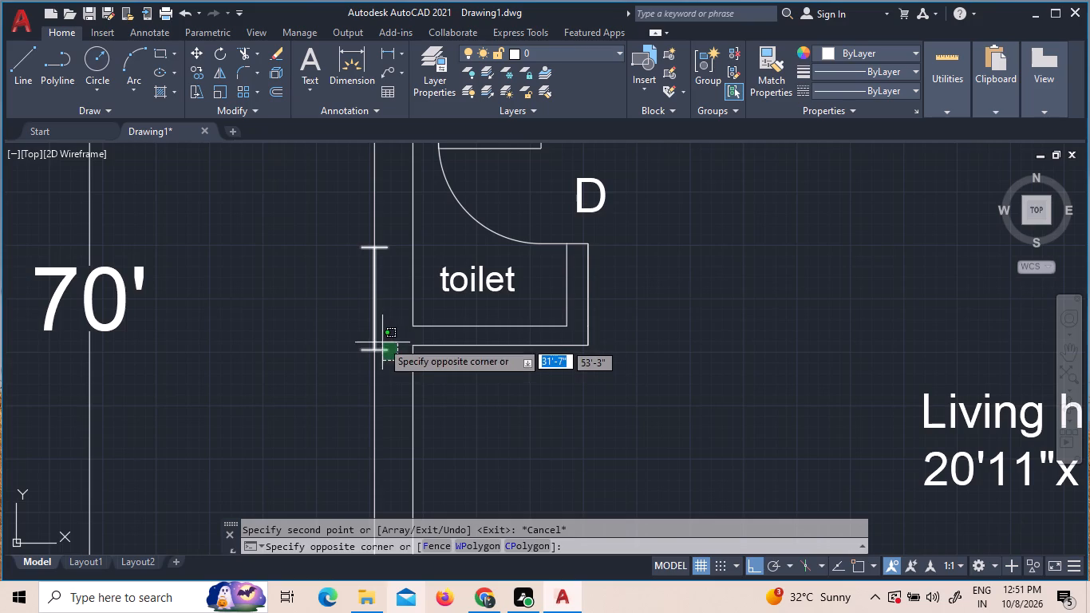
{"action": "left_click", "coordinate": [379, 335]}
{"action": "key", "text": "Delete"}
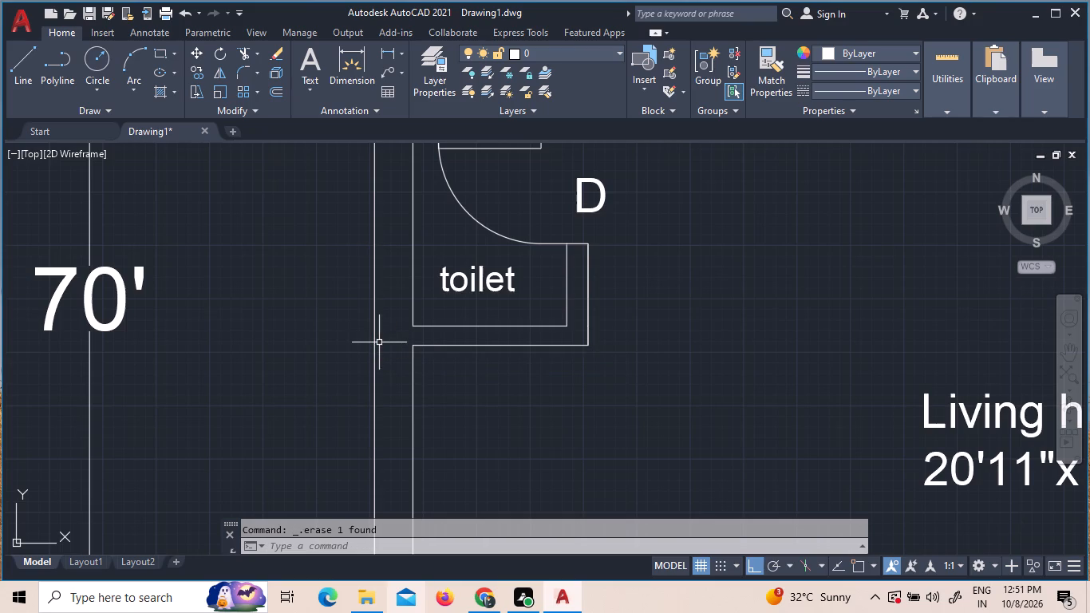
Copy the right bedroom's window about 23'-9" straight down into the living hall's right wall.
{"action": "scroll", "coordinate": [387, 338], "scroll_direction": "down", "scroll_amount": 4}
{"action": "scroll", "coordinate": [401, 425], "scroll_direction": "up", "scroll_amount": 1}
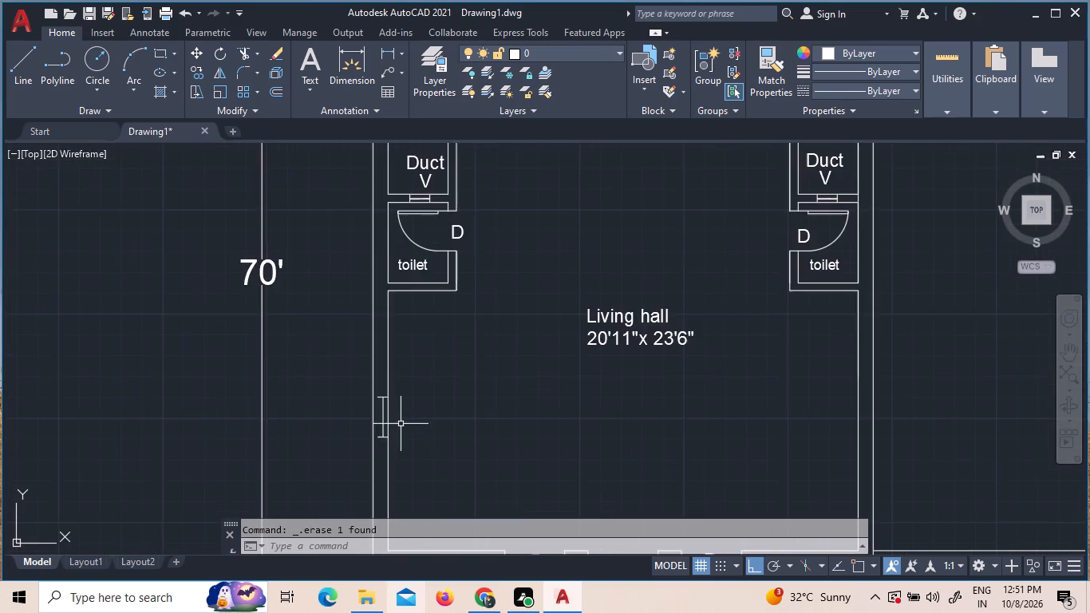
{"action": "scroll", "coordinate": [377, 415], "scroll_direction": "up", "scroll_amount": 7}
{"action": "scroll", "coordinate": [393, 405], "scroll_direction": "down", "scroll_amount": 3}
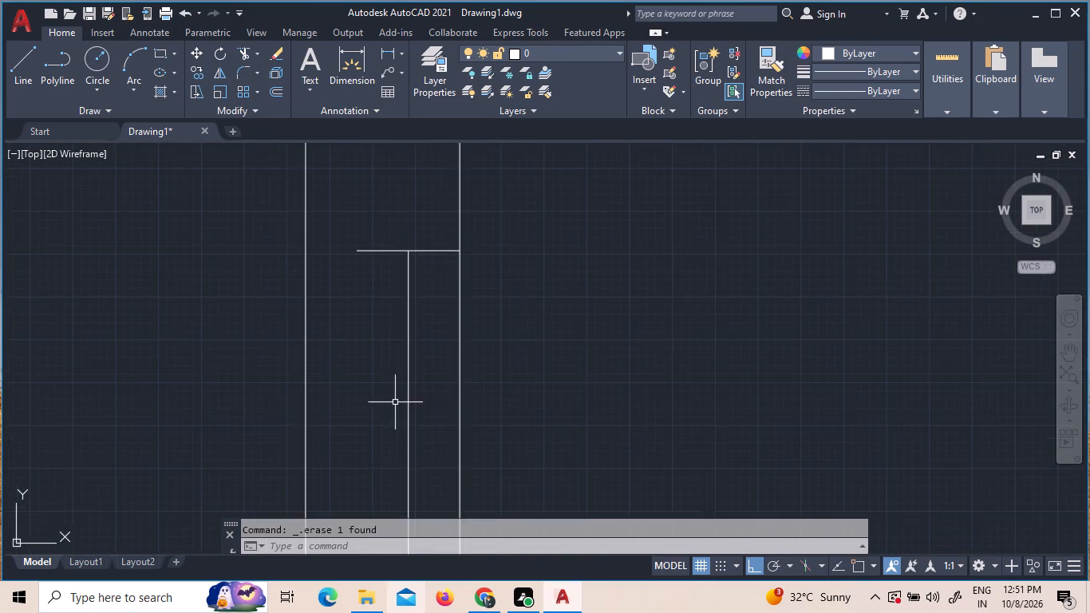
{"action": "scroll", "coordinate": [395, 401], "scroll_direction": "down", "scroll_amount": 6}
{"action": "middle_click_drag", "start_coordinate": [477, 424], "coordinate": [468, 390]}
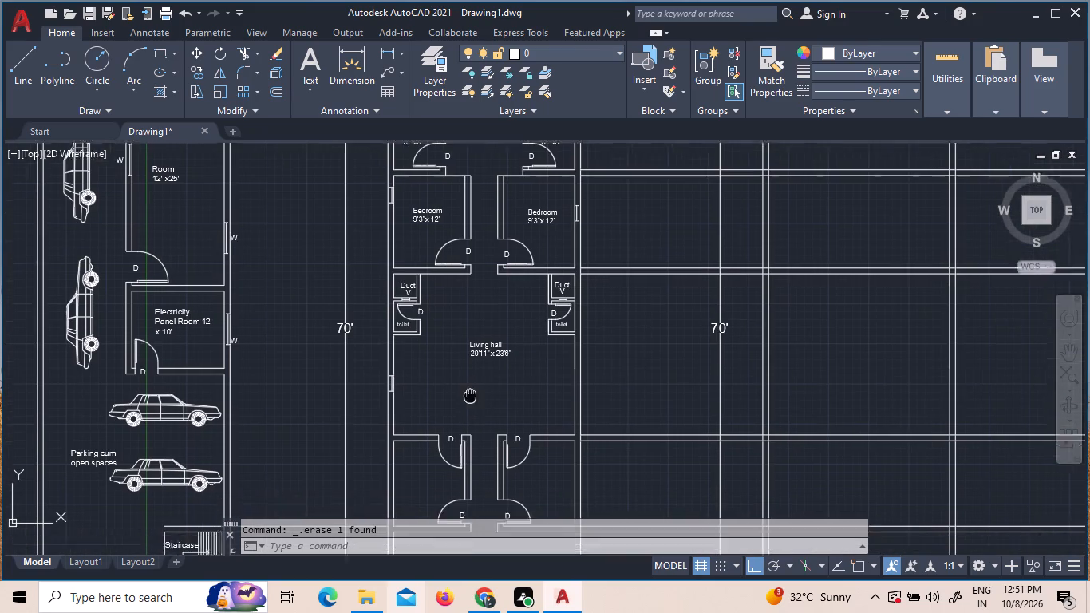
{"action": "middle_click_drag", "start_coordinate": [468, 390], "coordinate": [440, 366]}
{"action": "scroll", "coordinate": [558, 168], "scroll_direction": "up", "scroll_amount": 4}
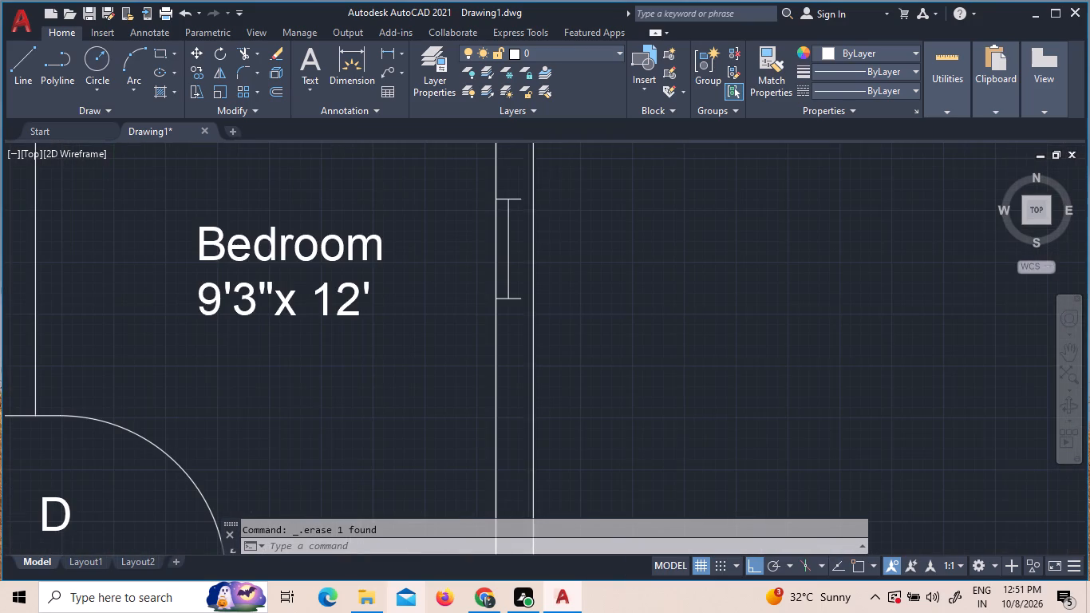
{"action": "left_click", "coordinate": [525, 313]}
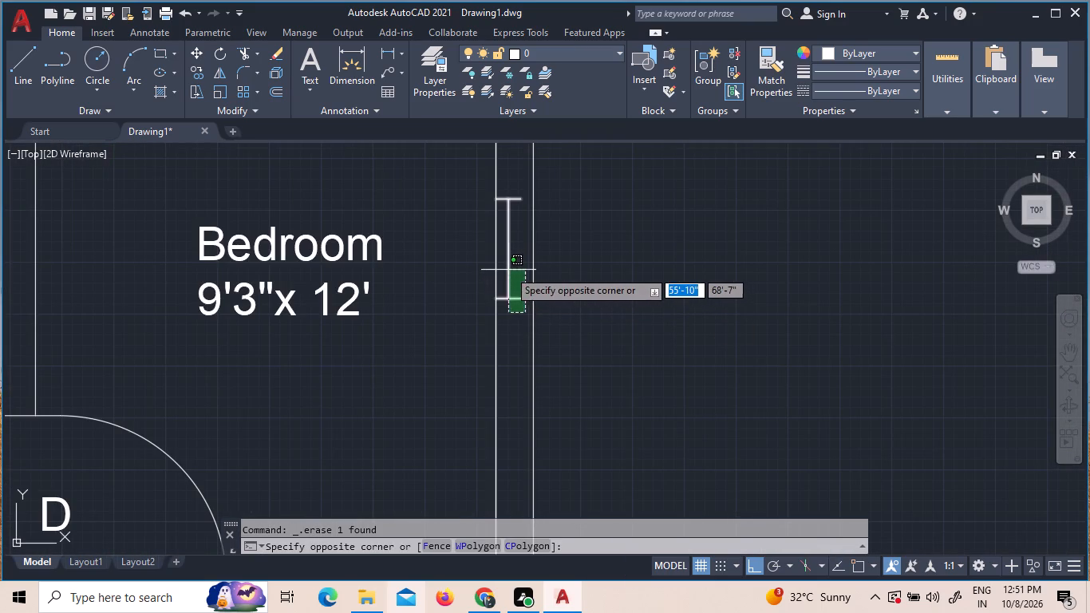
{"action": "left_click", "coordinate": [505, 269]}
{"action": "right_click", "coordinate": [505, 269]}
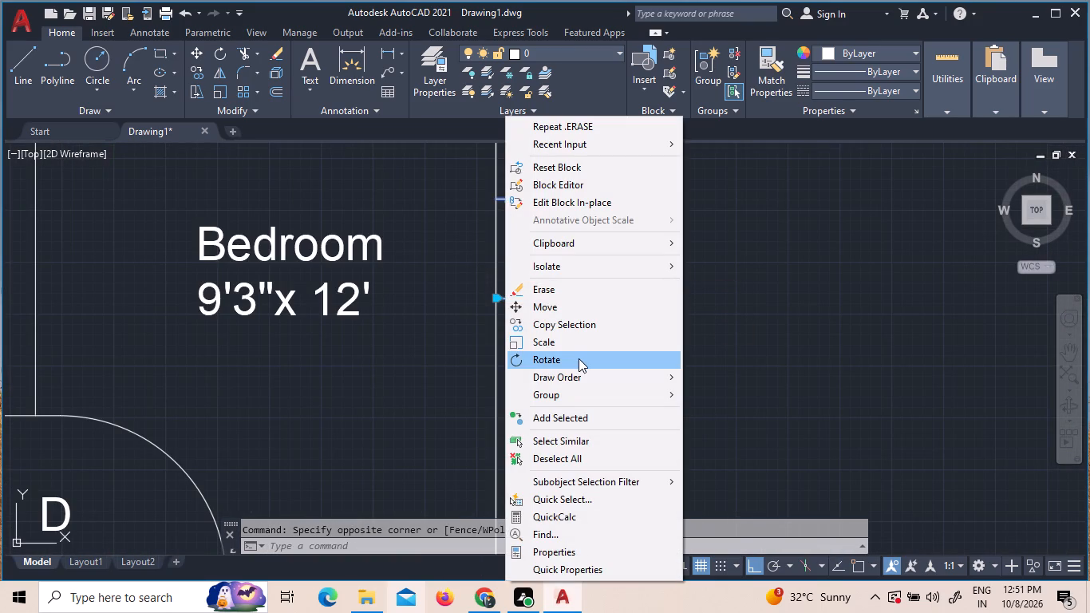
{"action": "left_click", "coordinate": [595, 318]}
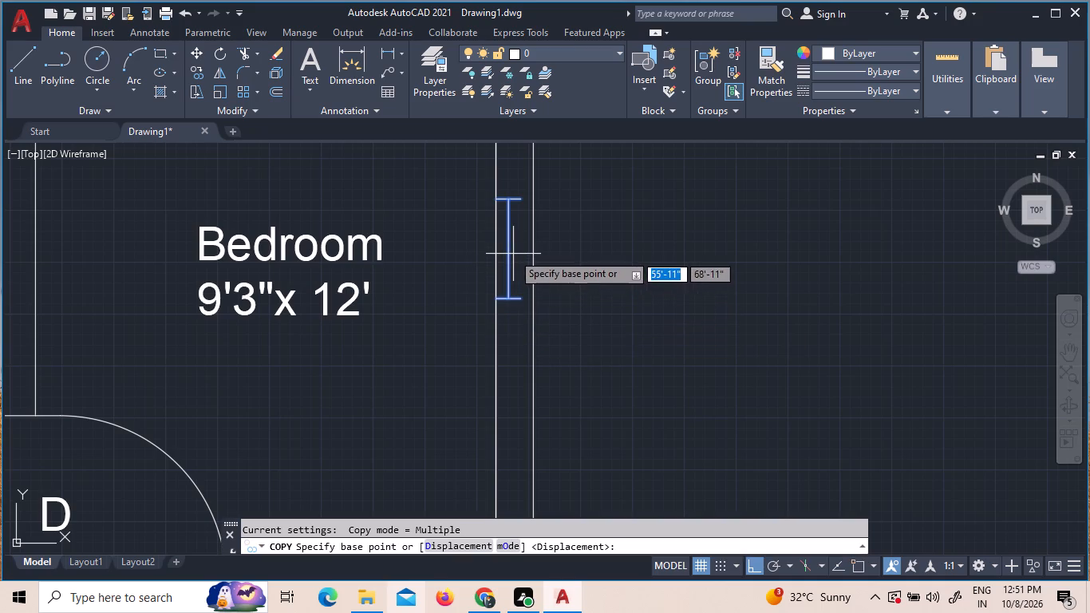
{"action": "left_click", "coordinate": [508, 250]}
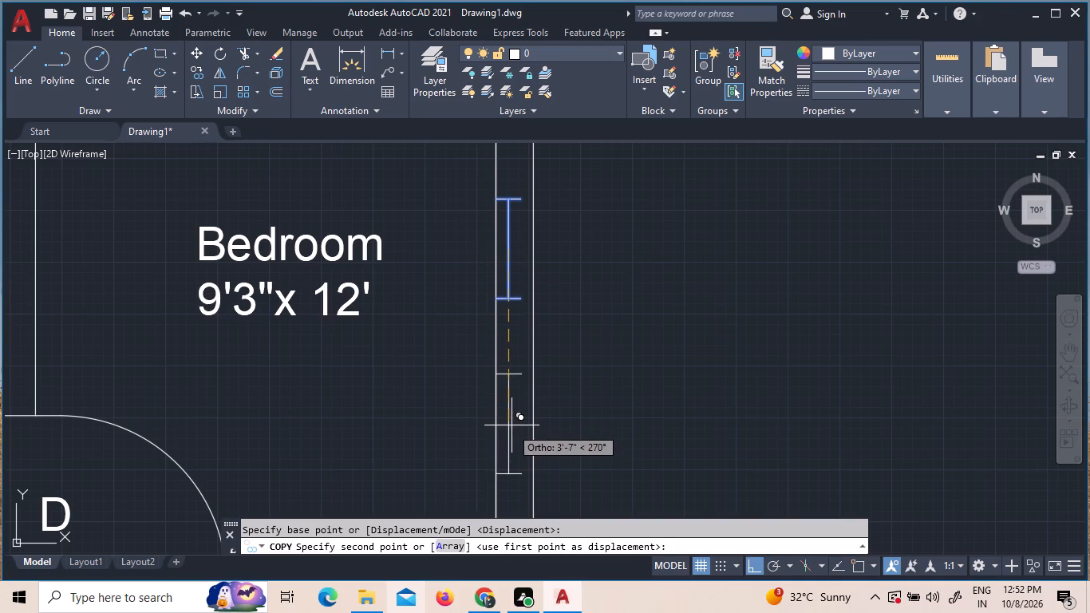
{"action": "scroll", "coordinate": [511, 425], "scroll_direction": "down", "scroll_amount": 7}
{"action": "scroll", "coordinate": [519, 486], "scroll_direction": "up", "scroll_amount": 3}
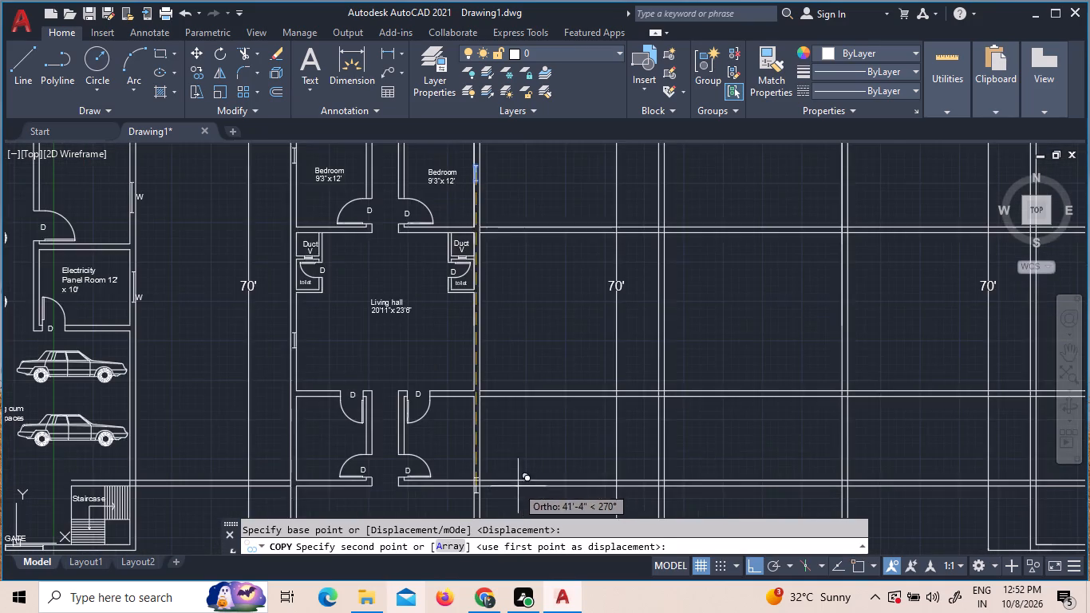
{"action": "scroll", "coordinate": [491, 490], "scroll_direction": "up", "scroll_amount": 1}
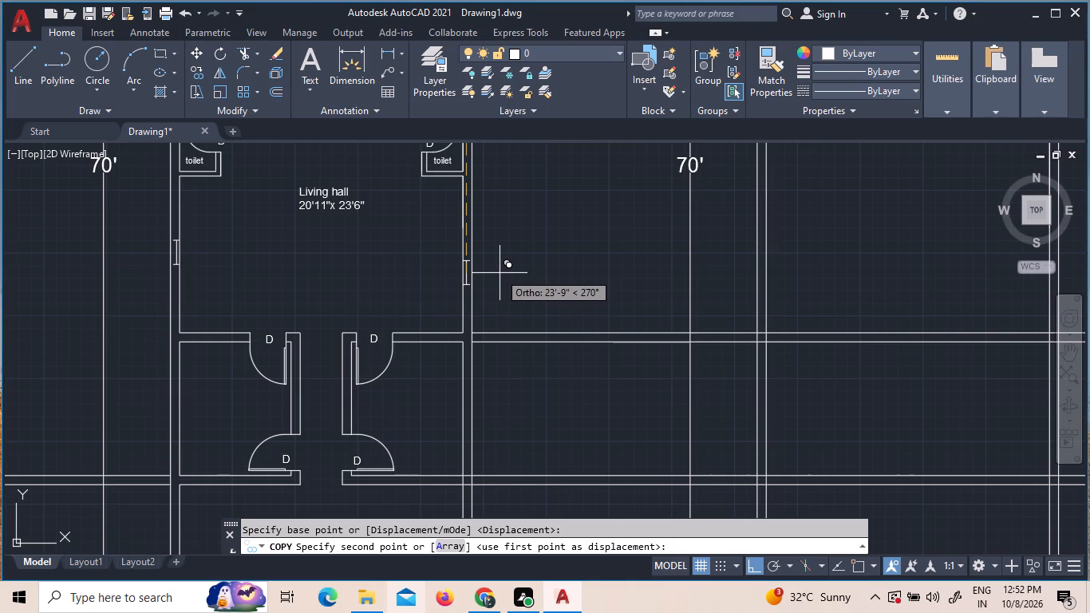
{"action": "left_click", "coordinate": [500, 273]}
{"action": "scroll", "coordinate": [505, 417], "scroll_direction": "down", "scroll_amount": 3}
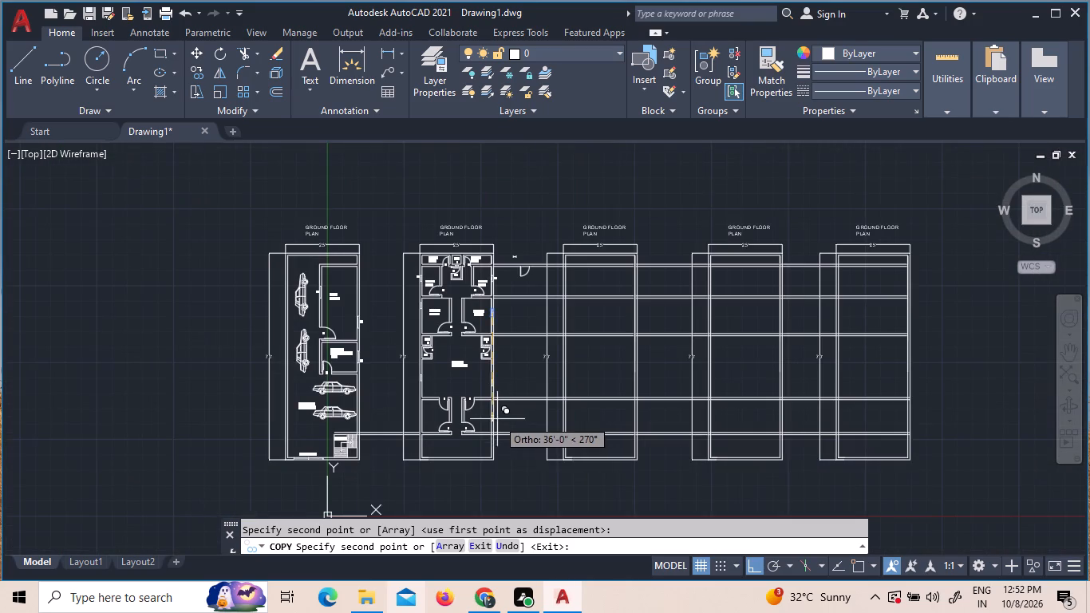
{"action": "key", "text": "Escape"}
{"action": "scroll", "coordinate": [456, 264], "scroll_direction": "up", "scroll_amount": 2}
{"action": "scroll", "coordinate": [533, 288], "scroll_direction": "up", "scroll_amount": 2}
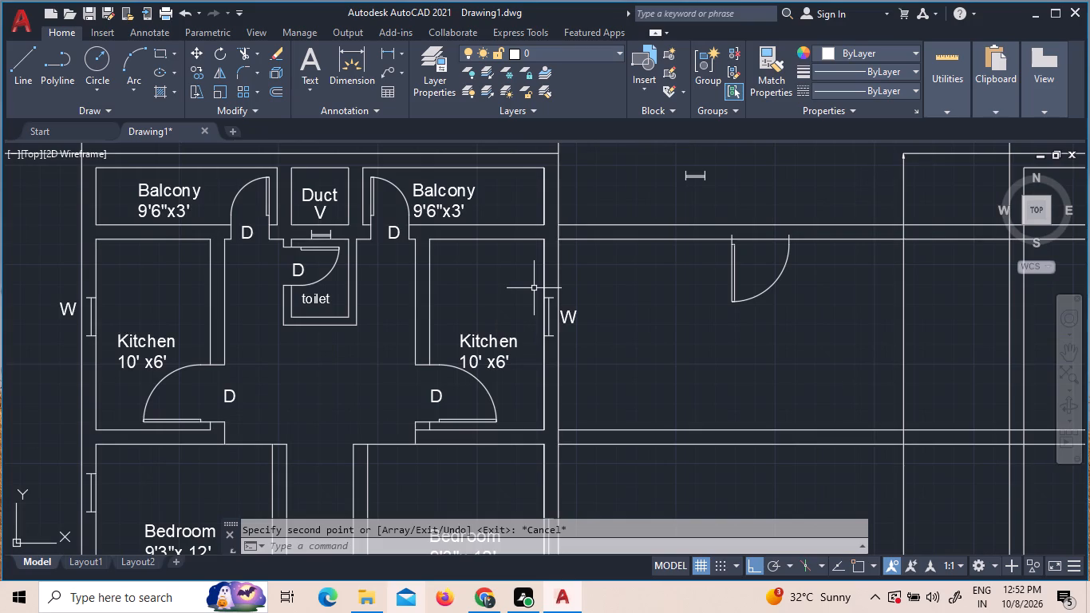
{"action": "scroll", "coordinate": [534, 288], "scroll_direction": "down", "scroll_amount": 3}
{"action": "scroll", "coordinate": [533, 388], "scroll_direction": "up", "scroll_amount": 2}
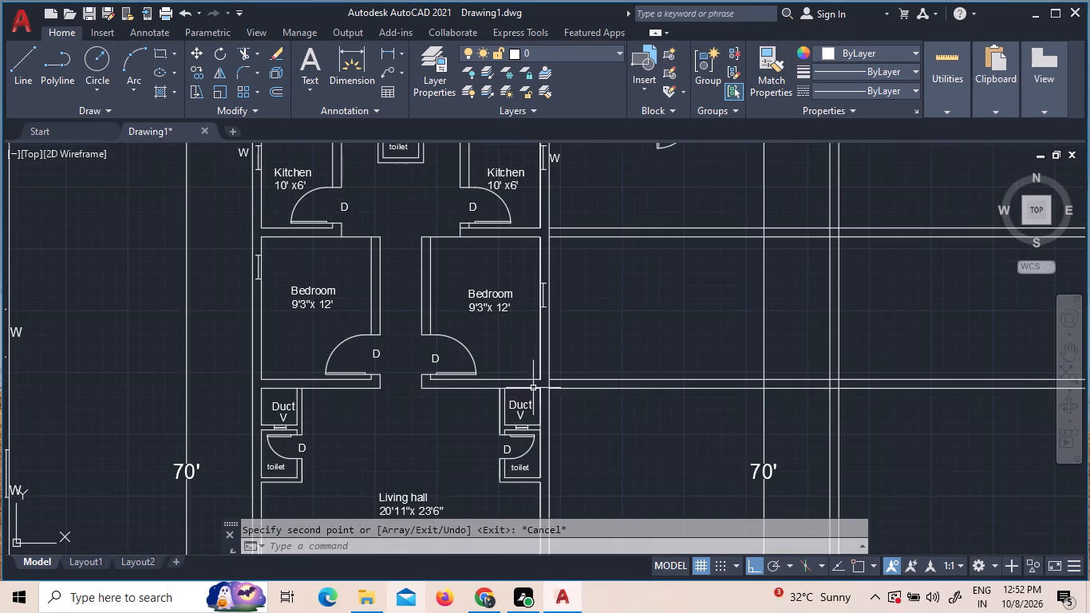
Quick-measure the width of the passage between the two door-side walls below the living hall.
{"action": "scroll", "coordinate": [508, 382], "scroll_direction": "down", "scroll_amount": 4}
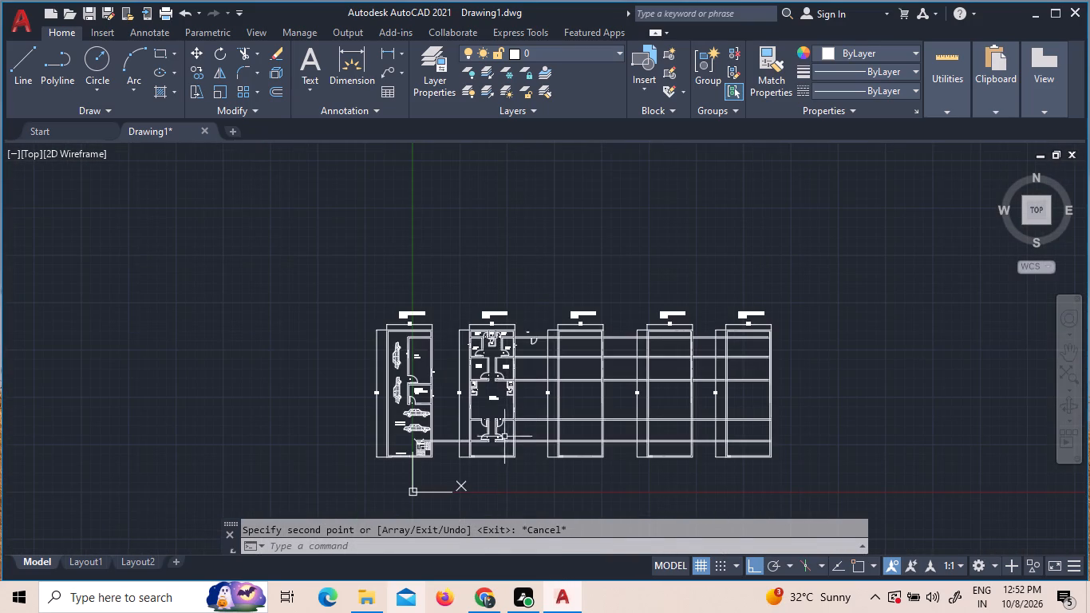
{"action": "scroll", "coordinate": [504, 441], "scroll_direction": "up", "scroll_amount": 4}
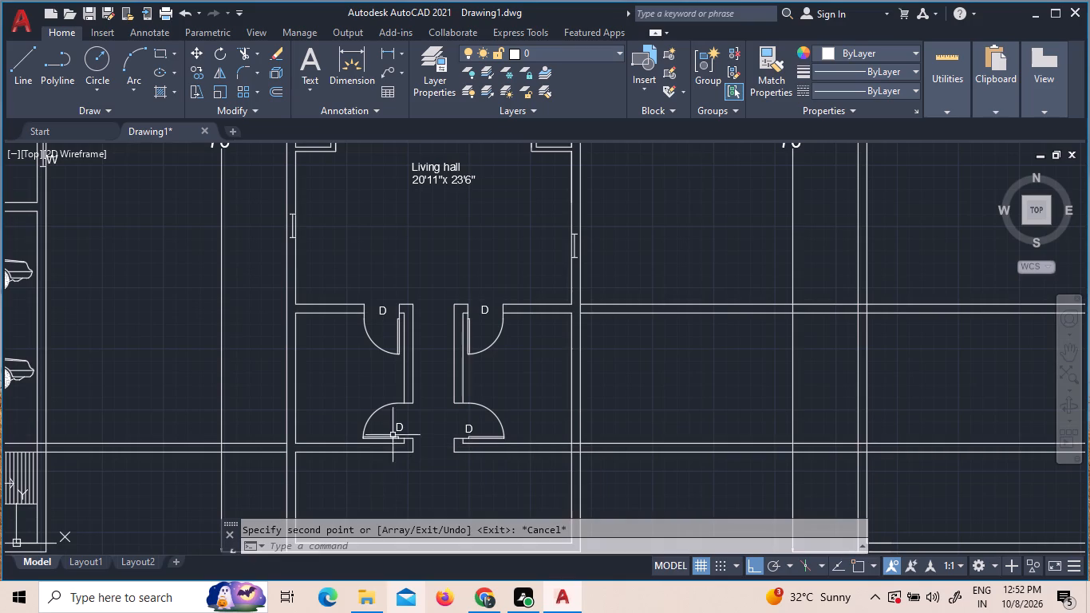
{"action": "scroll", "coordinate": [465, 309], "scroll_direction": "up", "scroll_amount": 4}
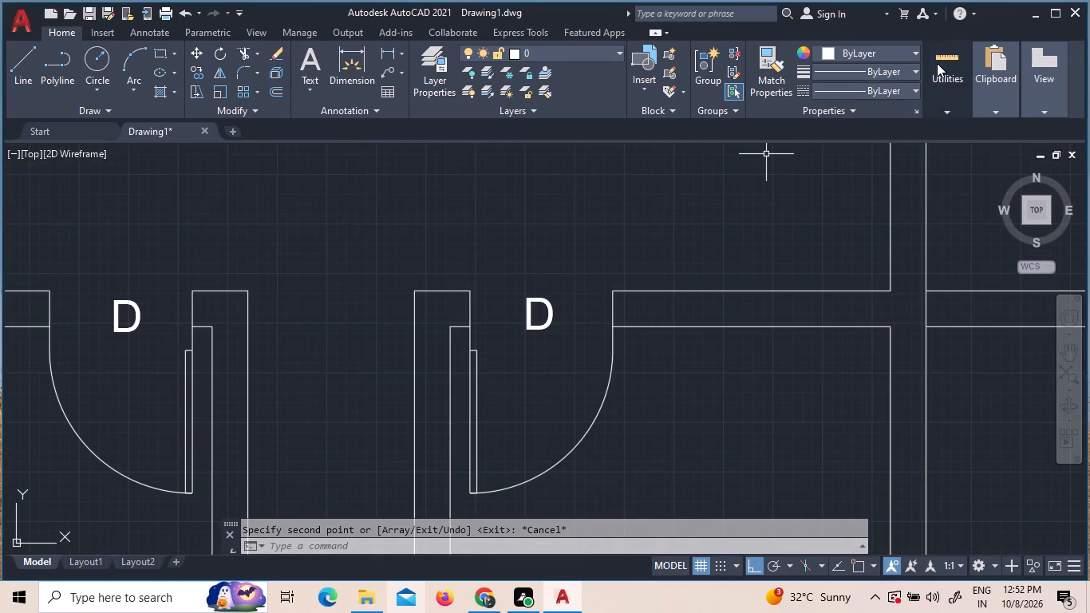
{"action": "left_click_drag", "start_coordinate": [938, 78], "coordinate": [954, 78]}
{"action": "left_click", "coordinate": [950, 107]}
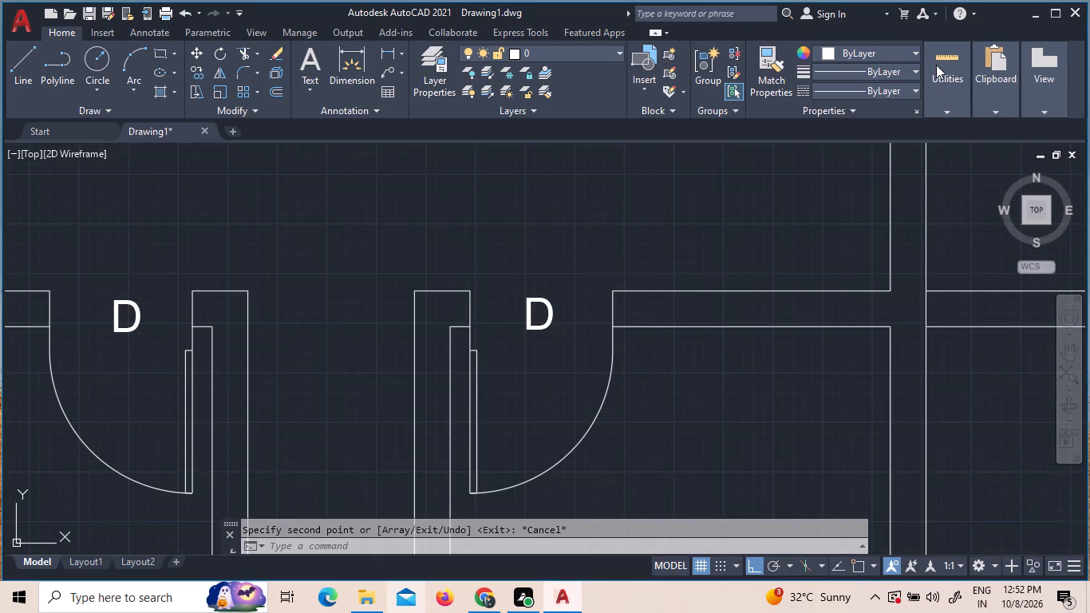
{"action": "left_click", "coordinate": [936, 65]}
{"action": "left_click", "coordinate": [946, 146]}
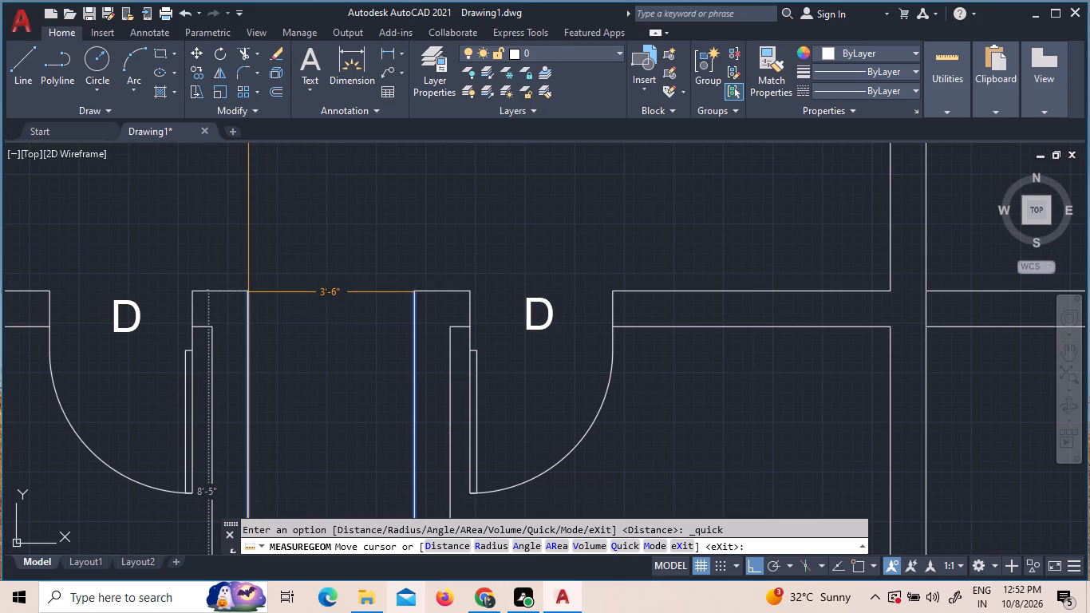
{"action": "key", "text": "Escape"}
Inspect the two-unit plan from the lower rooms and living hall up to the kitchens, balconies and the spare door beside them.
{"action": "scroll", "coordinate": [245, 322], "scroll_direction": "down", "scroll_amount": 1}
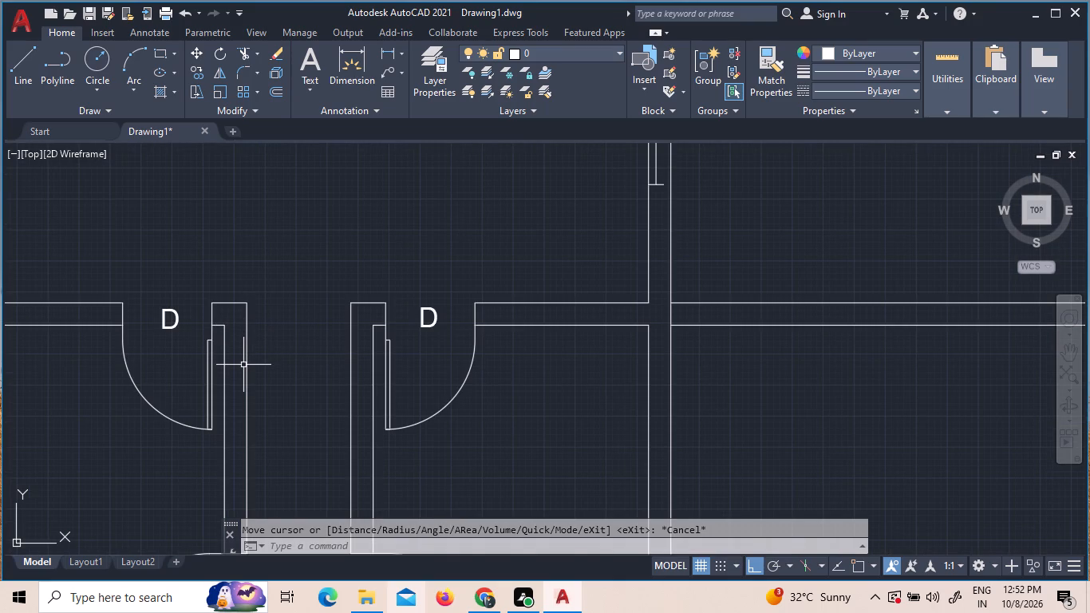
{"action": "scroll", "coordinate": [243, 365], "scroll_direction": "down", "scroll_amount": 1}
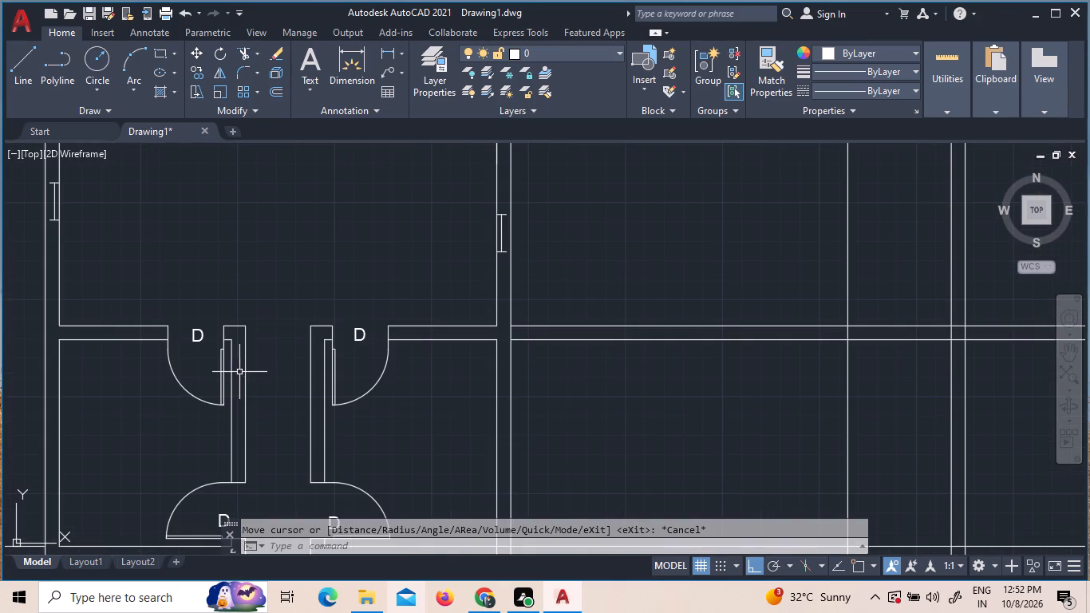
{"action": "scroll", "coordinate": [274, 383], "scroll_direction": "down", "scroll_amount": 3}
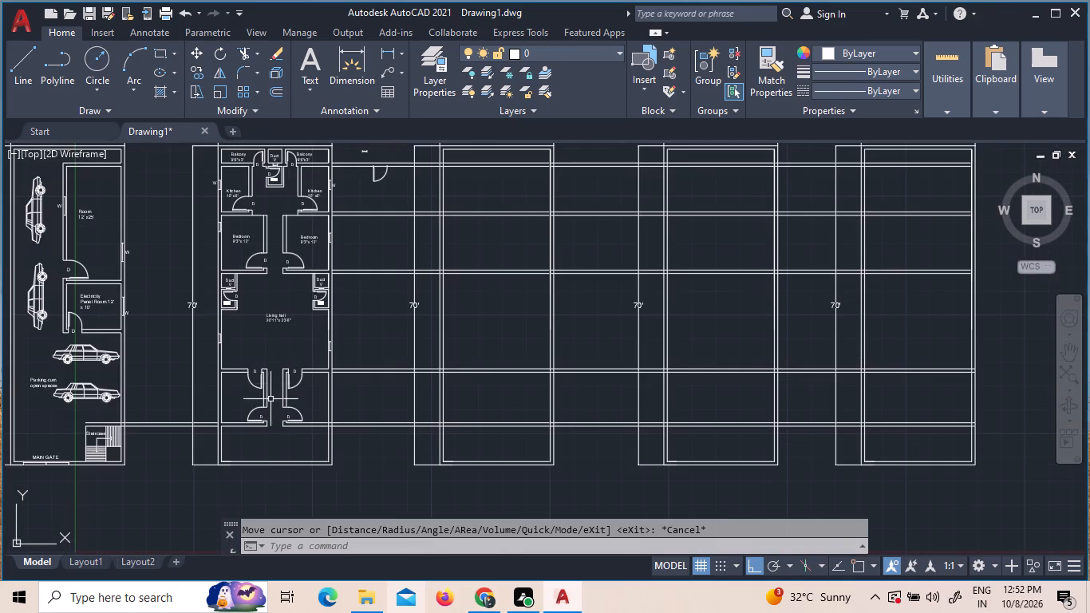
{"action": "scroll", "coordinate": [272, 430], "scroll_direction": "up", "scroll_amount": 2}
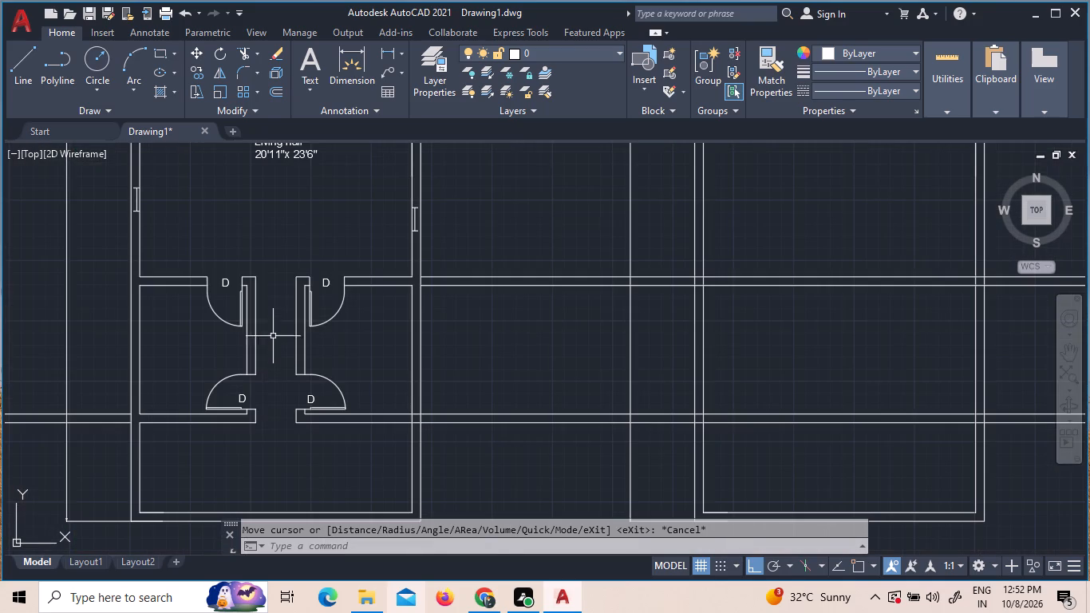
{"action": "scroll", "coordinate": [302, 315], "scroll_direction": "down", "scroll_amount": 1}
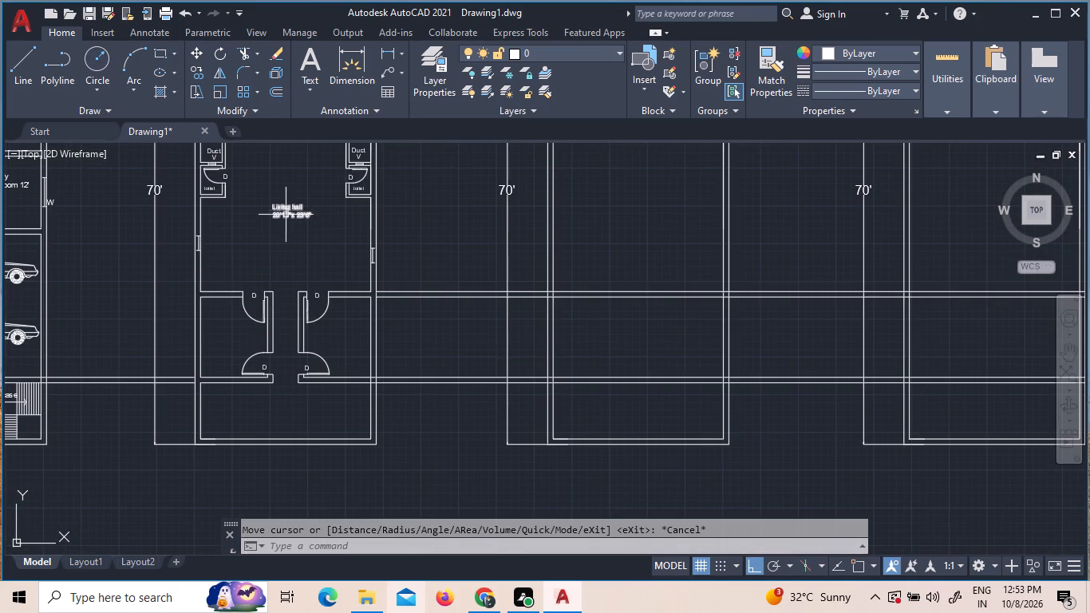
{"action": "middle_click_drag", "start_coordinate": [287, 235], "coordinate": [290, 263]}
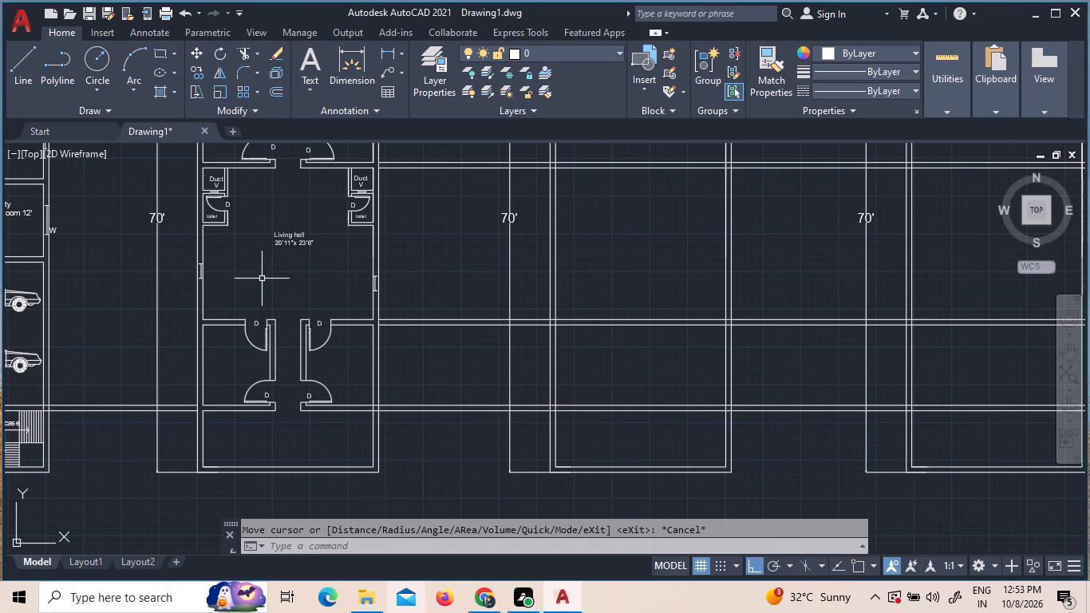
{"action": "scroll", "coordinate": [279, 307], "scroll_direction": "up", "scroll_amount": 3}
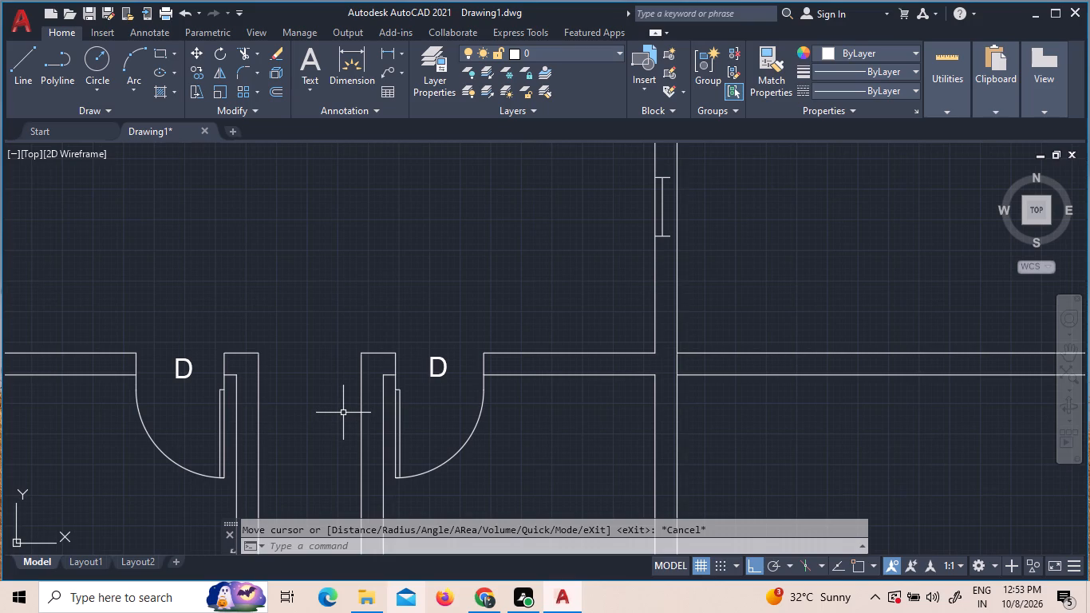
{"action": "scroll", "coordinate": [342, 413], "scroll_direction": "down", "scroll_amount": 2}
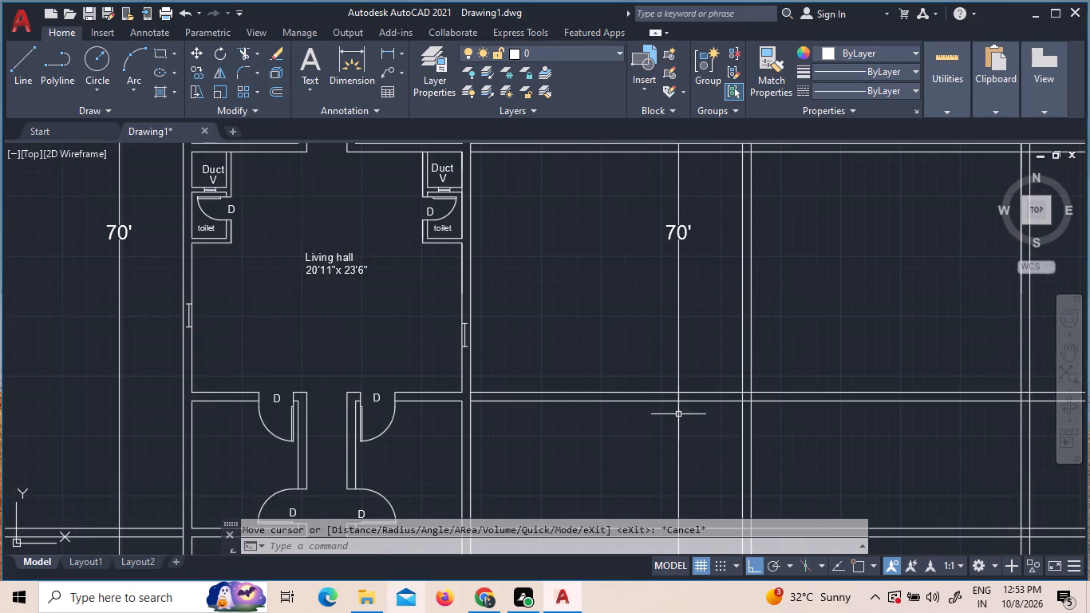
{"action": "scroll", "coordinate": [645, 421], "scroll_direction": "down", "scroll_amount": 3}
{"action": "scroll", "coordinate": [653, 295], "scroll_direction": "up", "scroll_amount": 2}
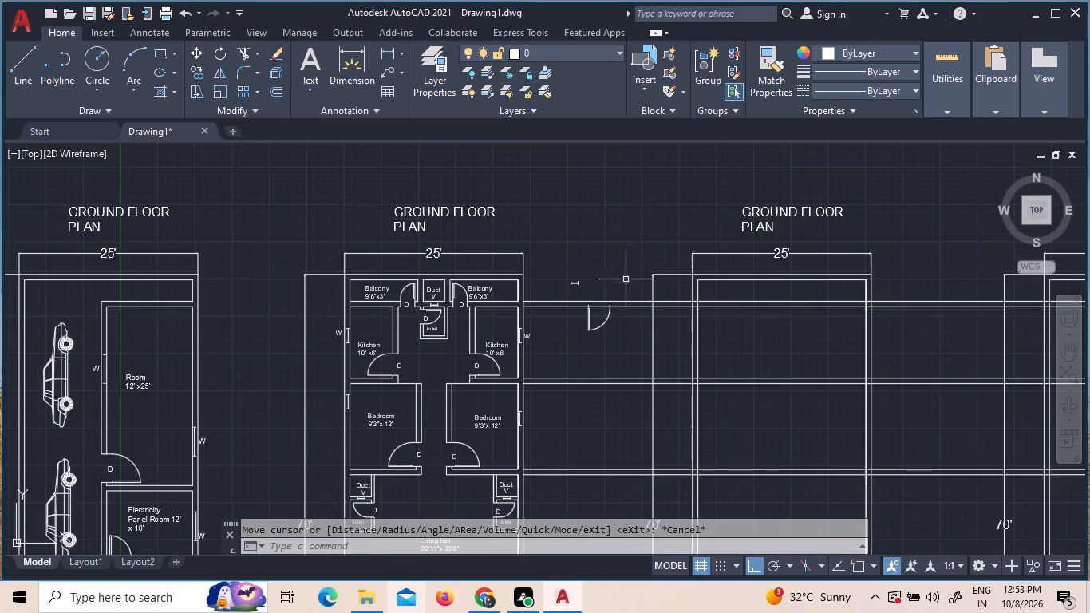
{"action": "scroll", "coordinate": [611, 308], "scroll_direction": "up", "scroll_amount": 1}
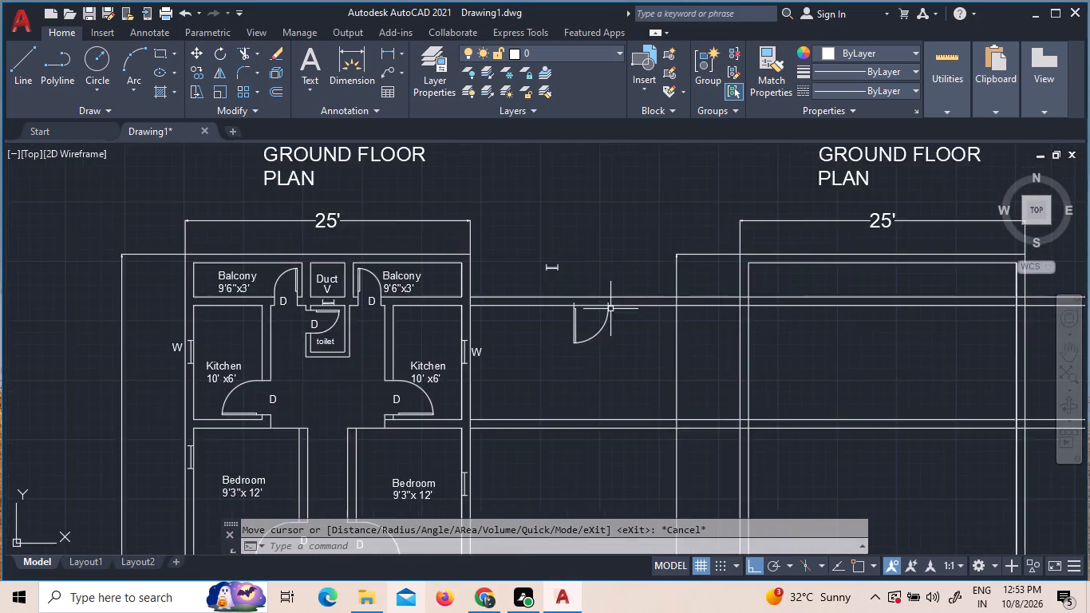
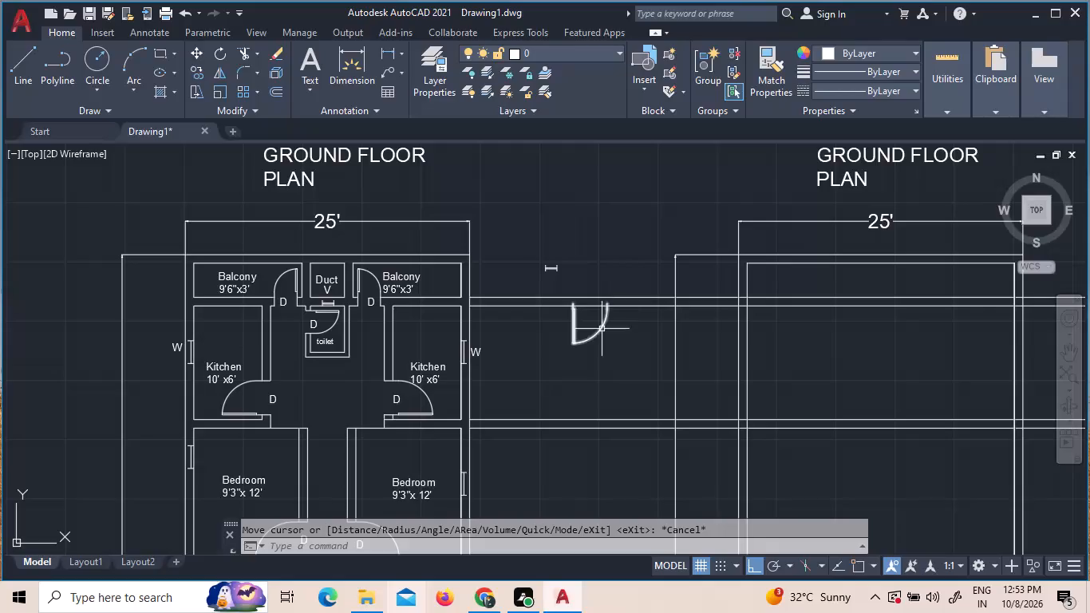
Stretch the spare door block beside the upper balconies to a width of about 3'-4".
{"action": "left_click", "coordinate": [595, 334]}
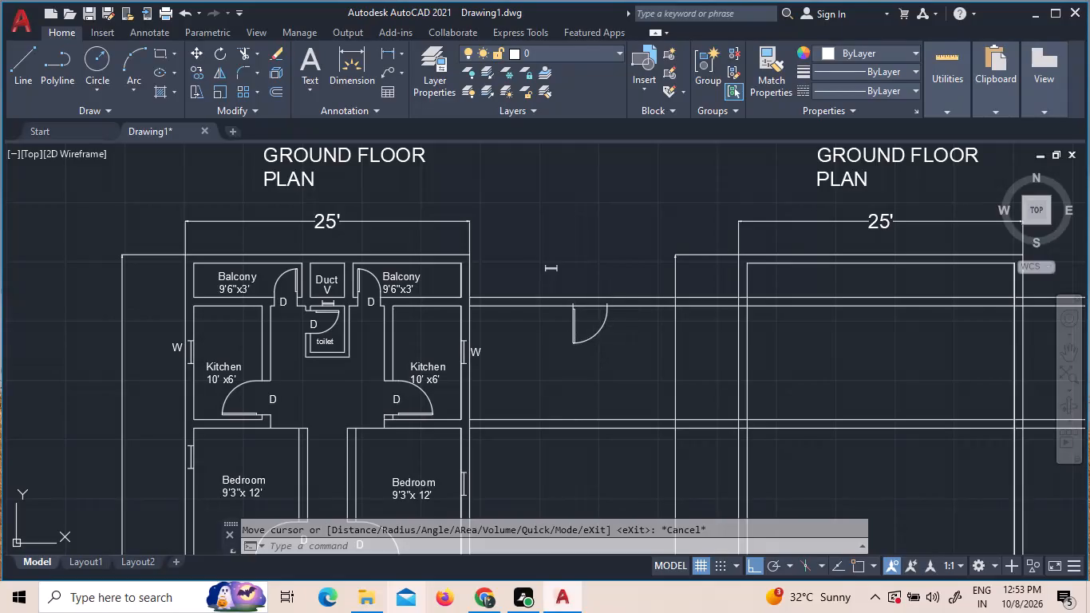
{"action": "scroll", "coordinate": [600, 304], "scroll_direction": "up", "scroll_amount": 4}
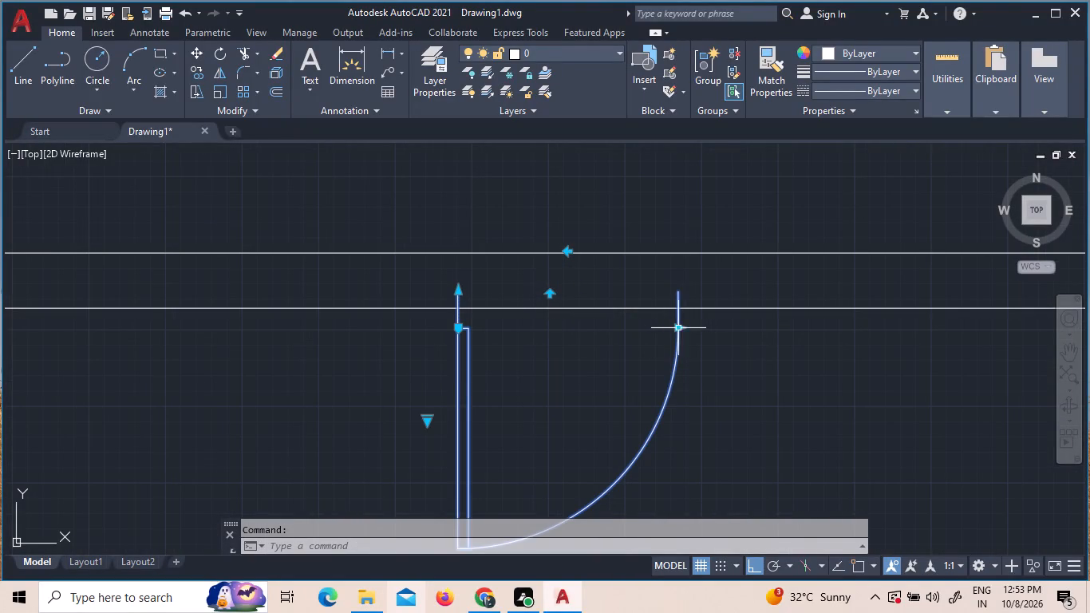
{"action": "left_click", "coordinate": [681, 328]}
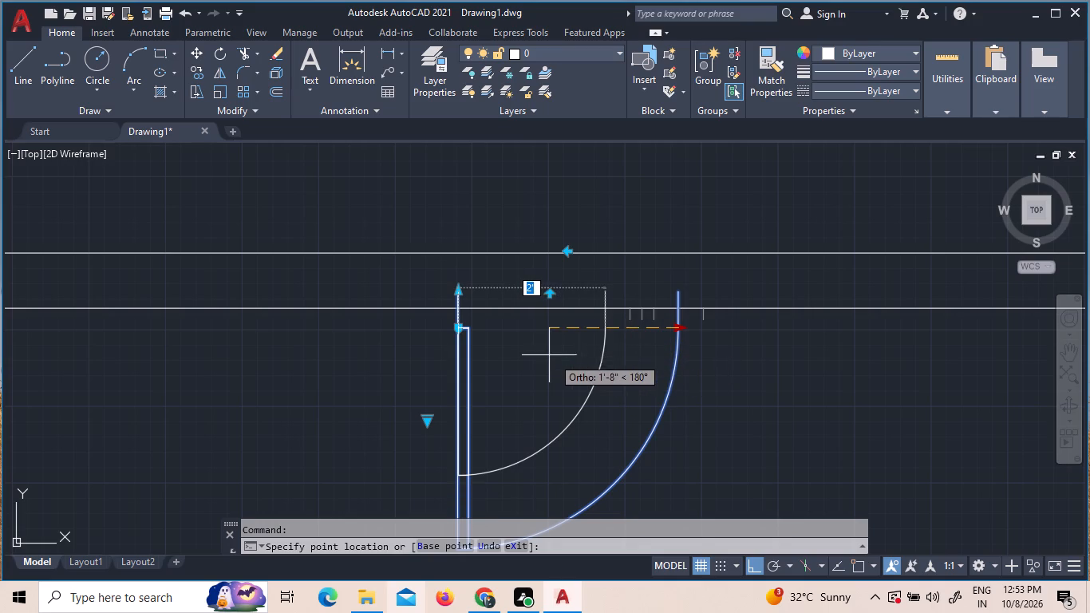
{"action": "left_click", "coordinate": [721, 346]}
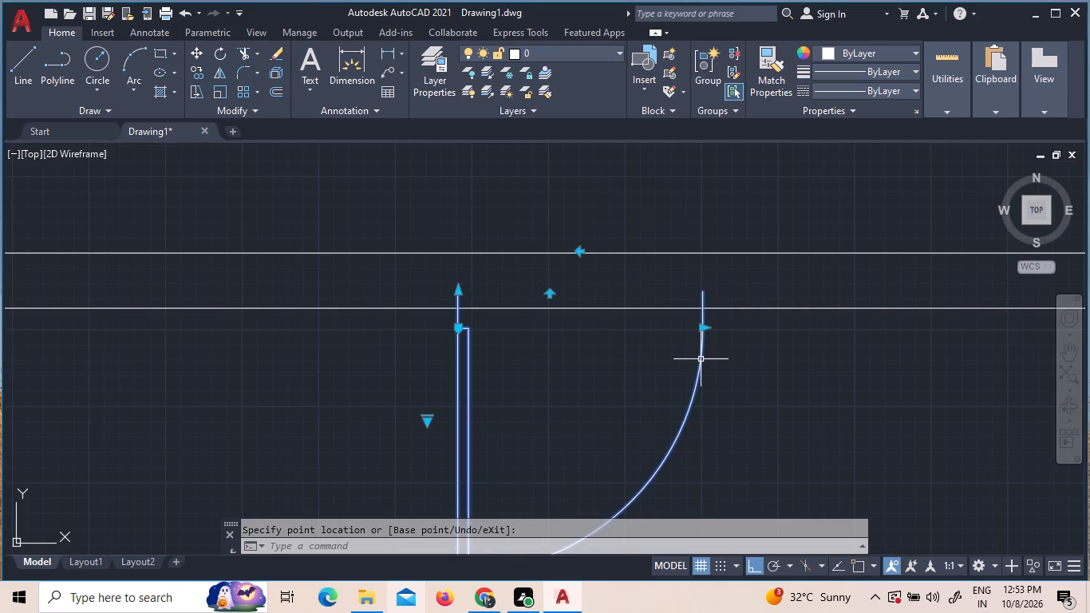
Extend the upper and lower wall lines from the left door-side wall across the passage below the living hall to the right door-side wall.
{"action": "scroll", "coordinate": [700, 353], "scroll_direction": "down", "scroll_amount": 3}
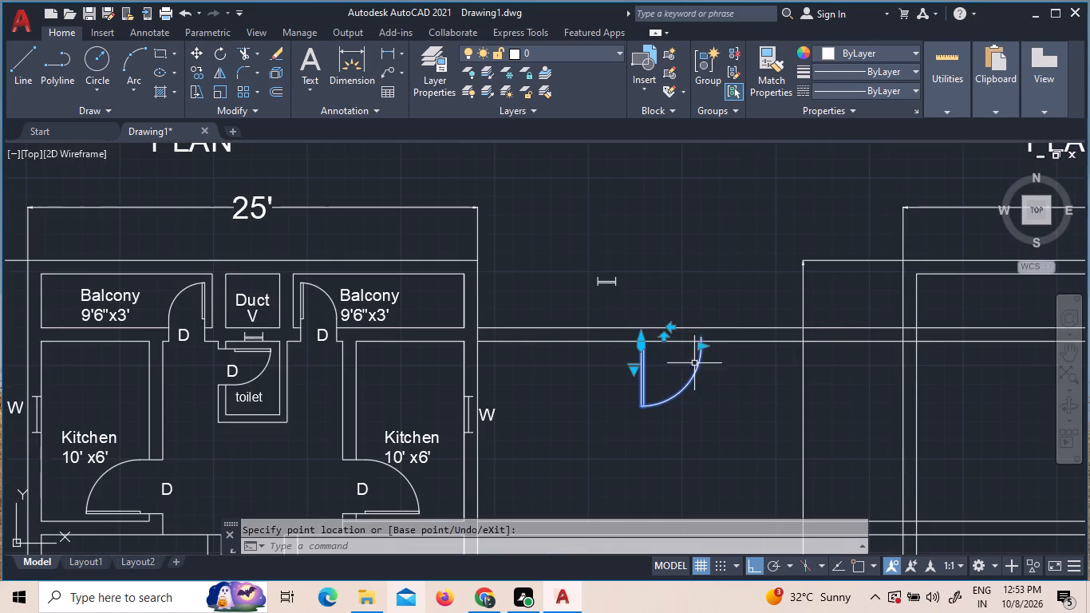
{"action": "scroll", "coordinate": [579, 387], "scroll_direction": "down", "scroll_amount": 4}
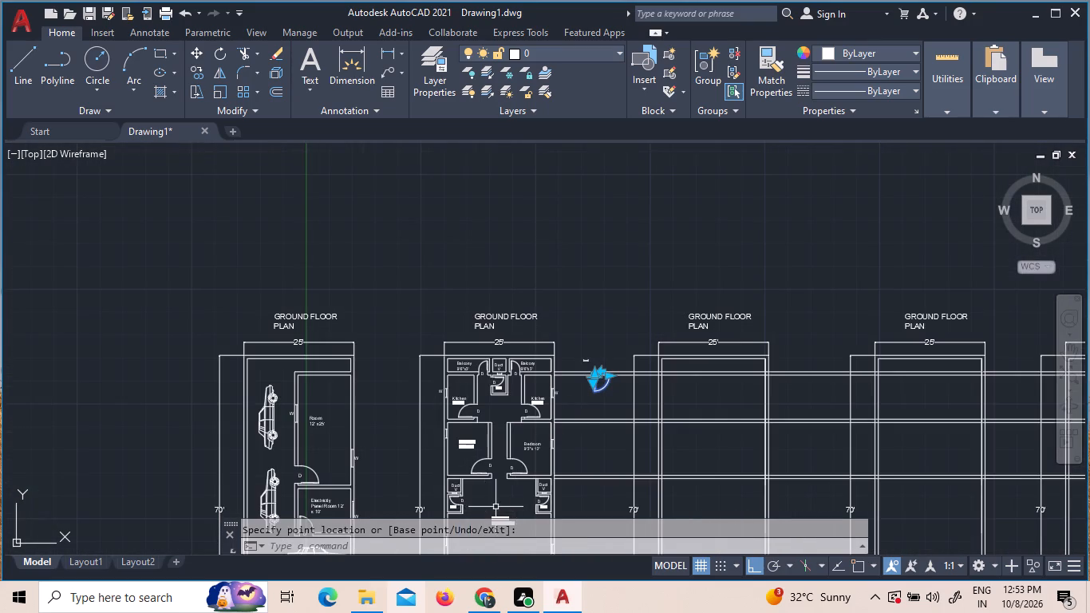
{"action": "scroll", "coordinate": [501, 503], "scroll_direction": "down", "scroll_amount": 3}
{"action": "scroll", "coordinate": [504, 510], "scroll_direction": "up", "scroll_amount": 4}
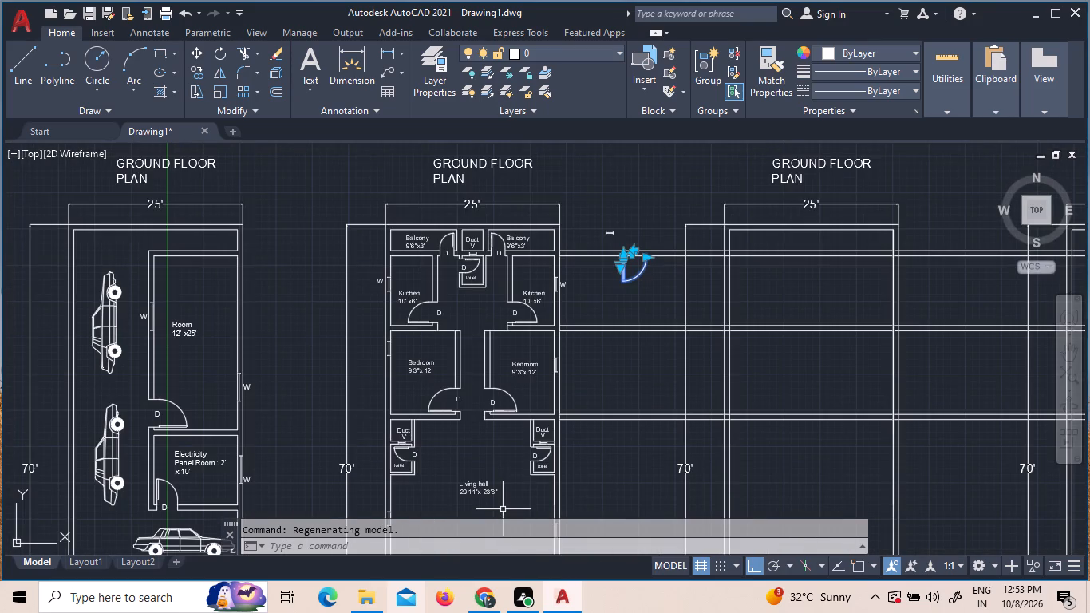
{"action": "middle_click_drag", "start_coordinate": [504, 503], "coordinate": [507, 321]}
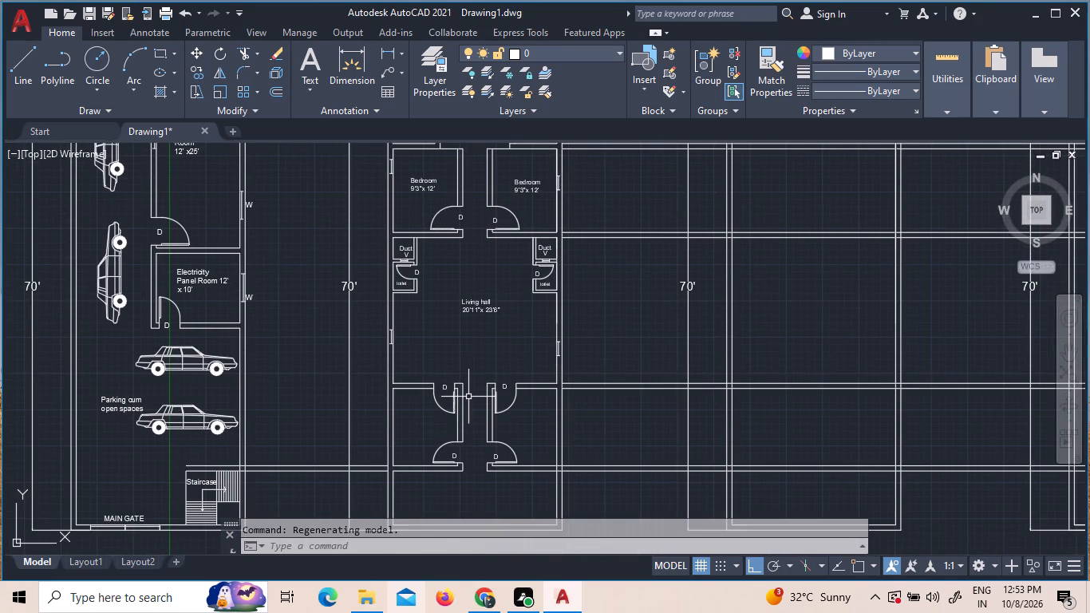
{"action": "scroll", "coordinate": [483, 405], "scroll_direction": "up", "scroll_amount": 2}
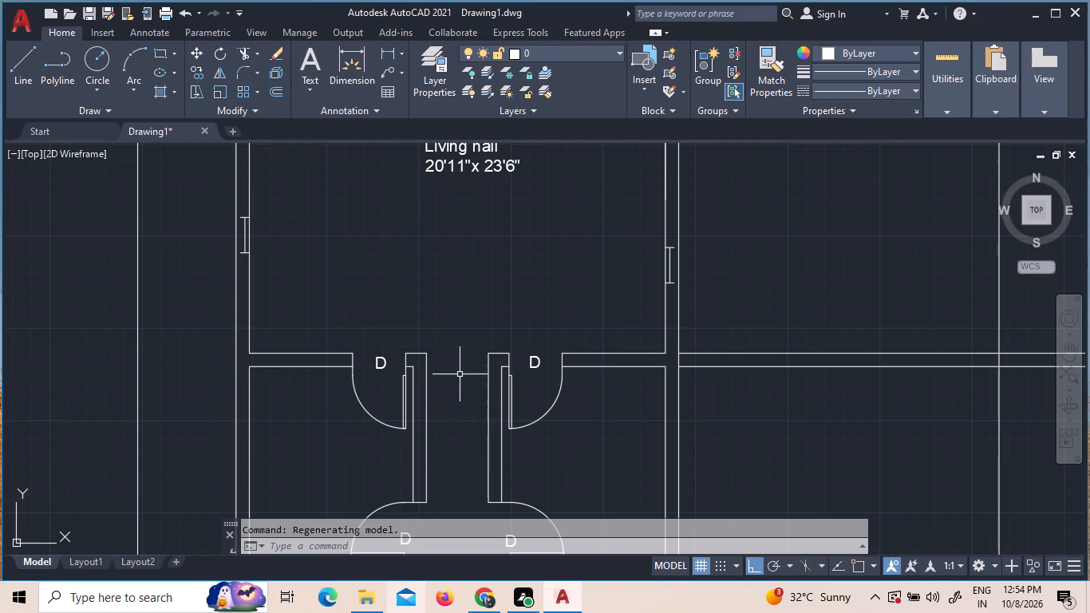
{"action": "scroll", "coordinate": [437, 368], "scroll_direction": "up", "scroll_amount": 2}
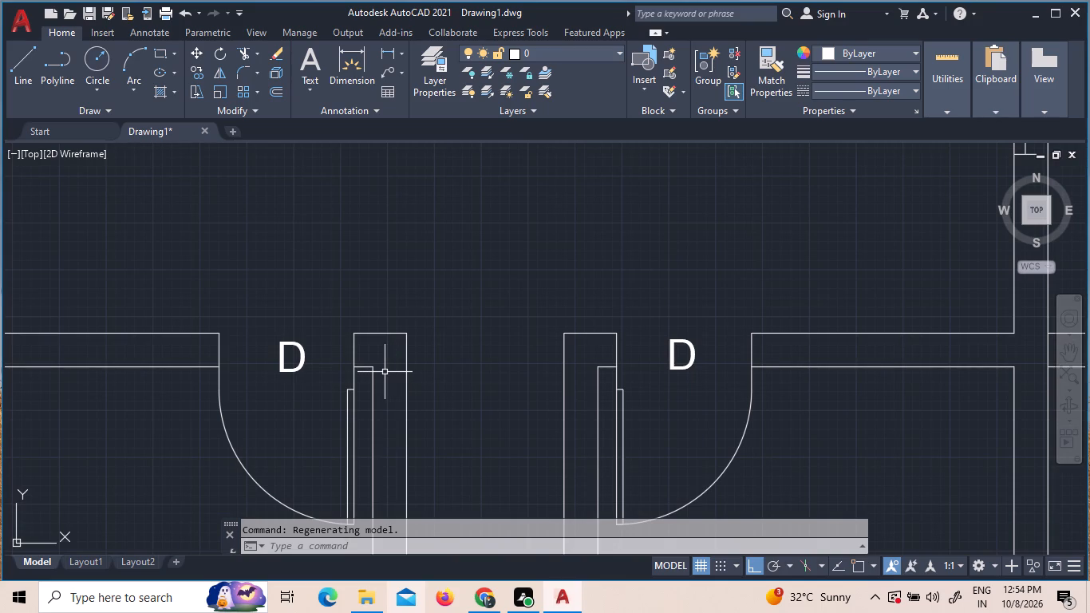
{"action": "key", "text": "Escape"}
{"action": "key", "text": "Escape"}
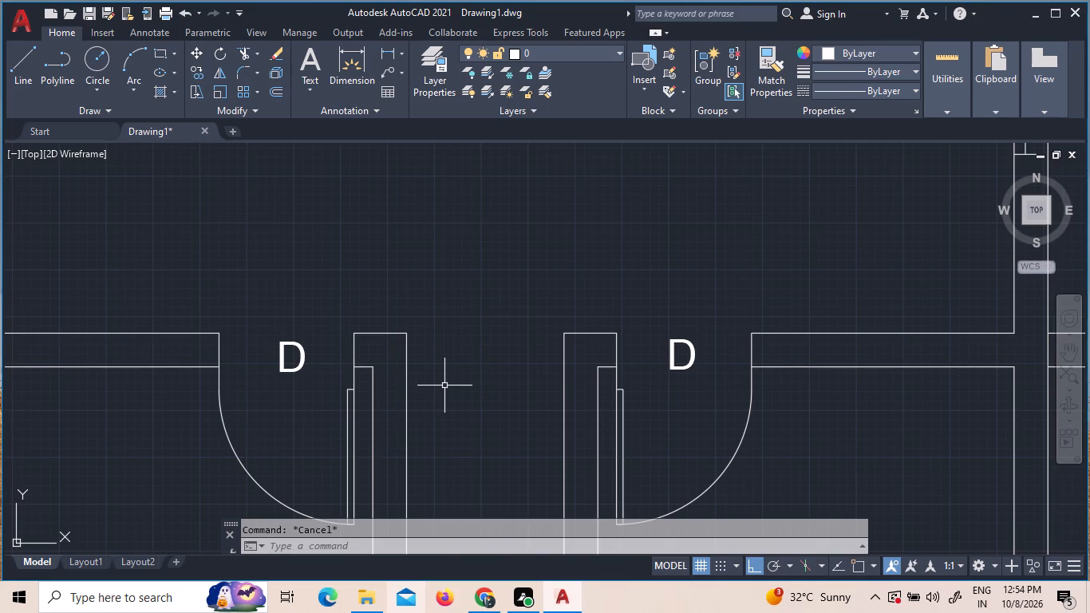
{"action": "key", "text": "w"}
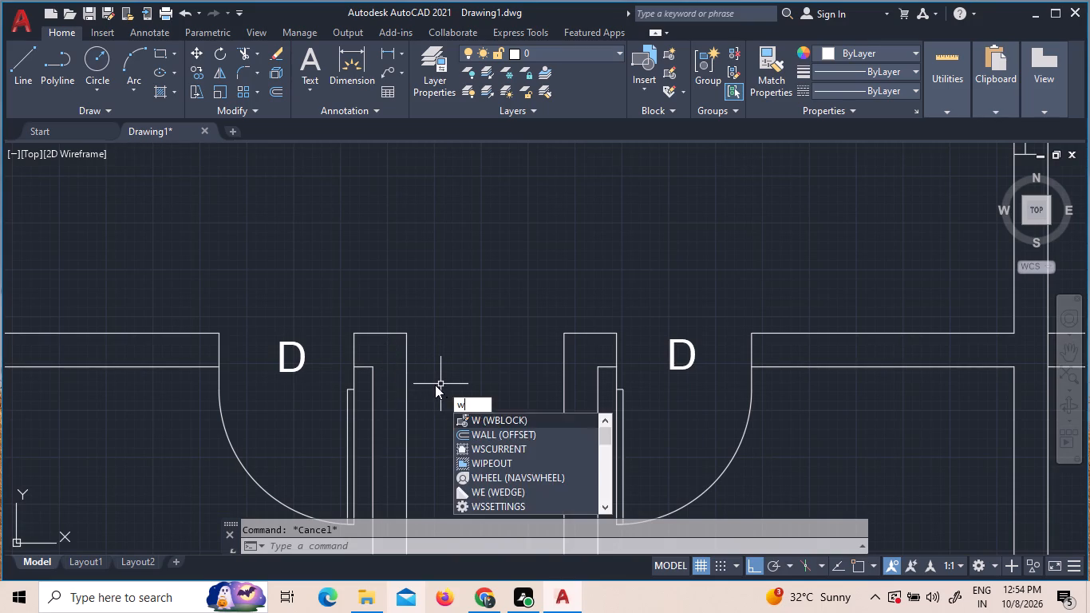
{"action": "key", "text": "Escape"}
{"action": "key", "text": "Escape"}
{"action": "key", "text": "e"}
{"action": "key", "text": "x"}
{"action": "key", "text": "space"}
{"action": "key", "text": "space"}
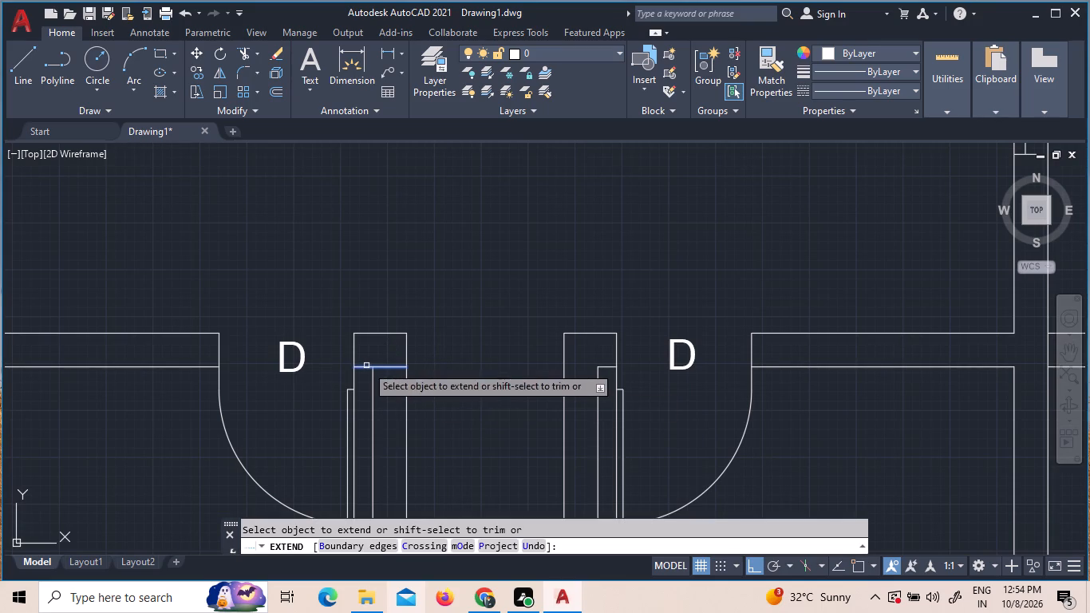
{"action": "left_click", "coordinate": [366, 366]}
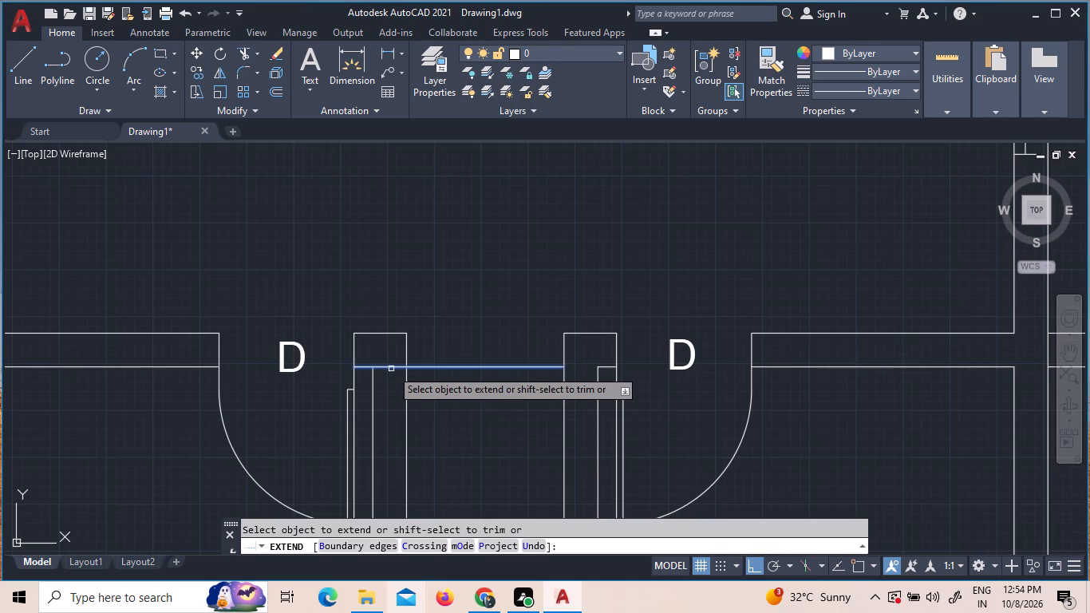
{"action": "left_click", "coordinate": [391, 369]}
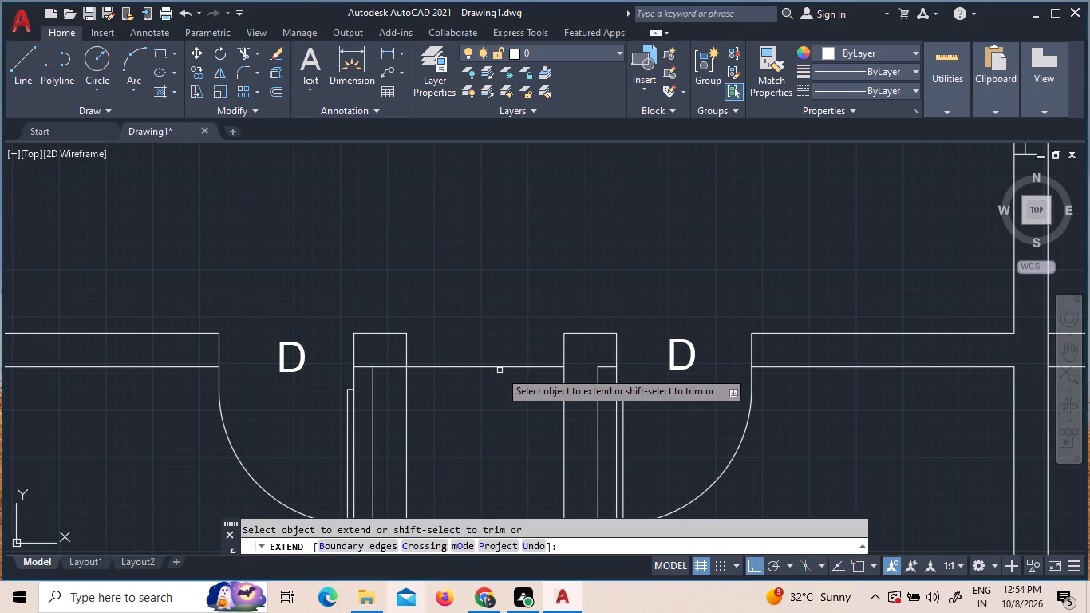
{"action": "left_click", "coordinate": [525, 366]}
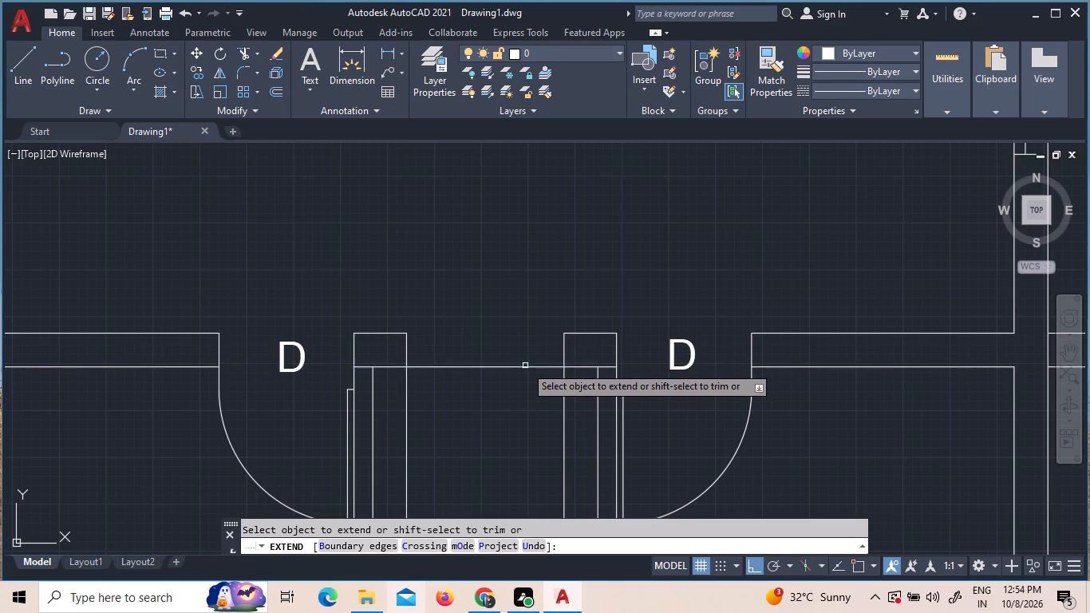
{"action": "left_click", "coordinate": [391, 334]}
{"action": "key", "text": "Escape"}
{"action": "key", "text": "Escape"}
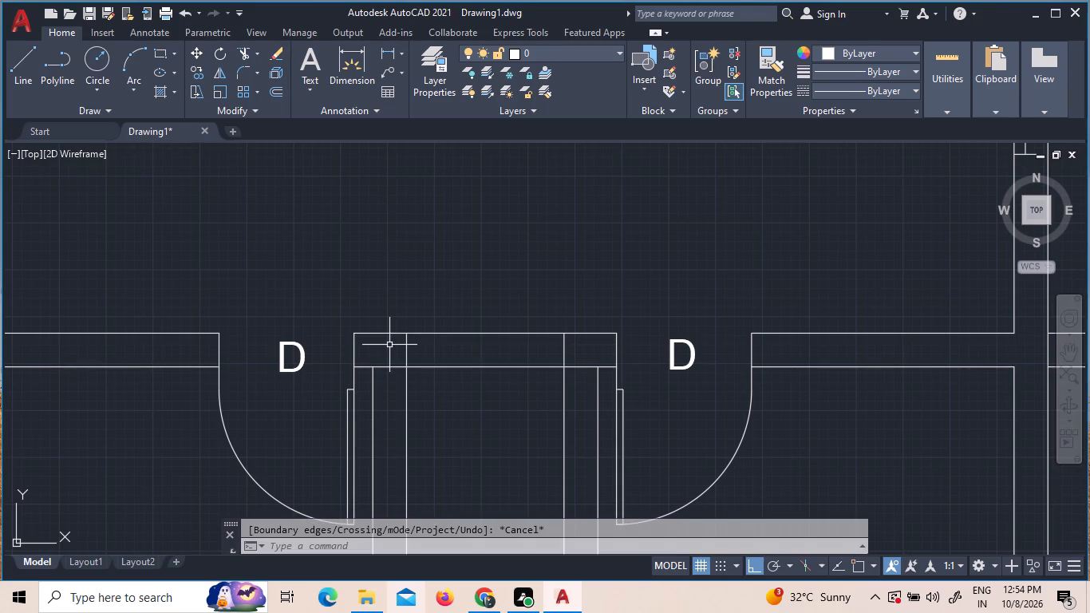
Turn object snap on.
{"action": "key", "text": "l"}
{"action": "key", "text": "Return"}
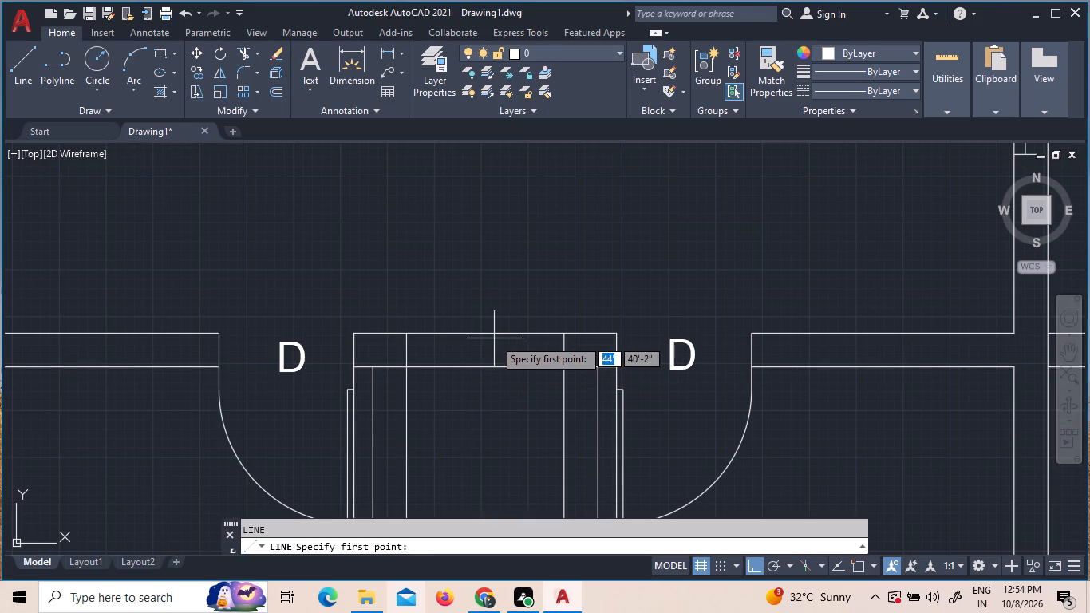
{"action": "left_click", "coordinate": [855, 564]}
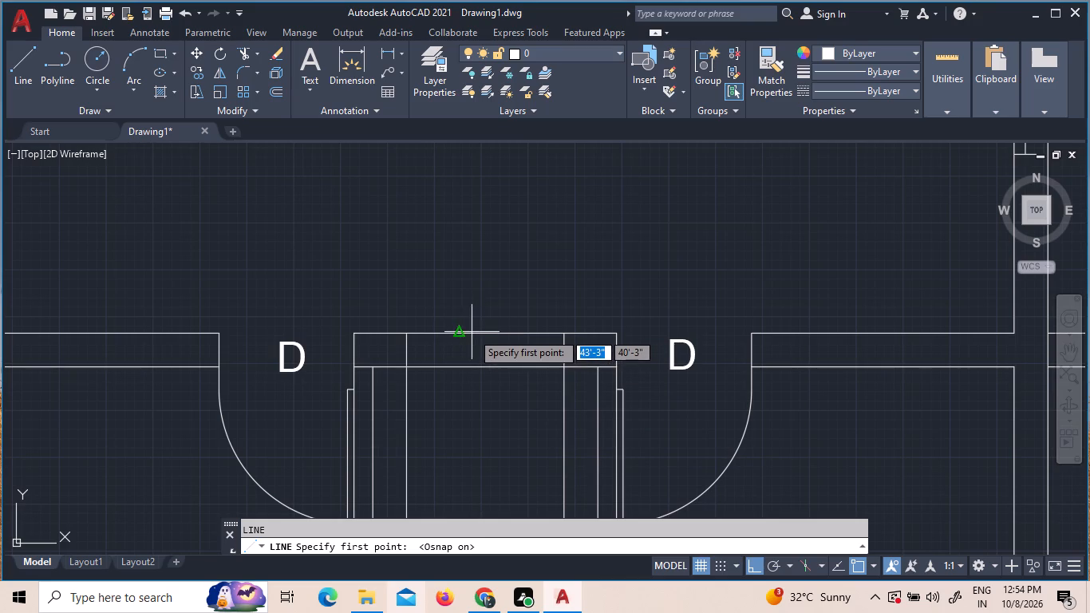
{"action": "key", "text": "F1"}
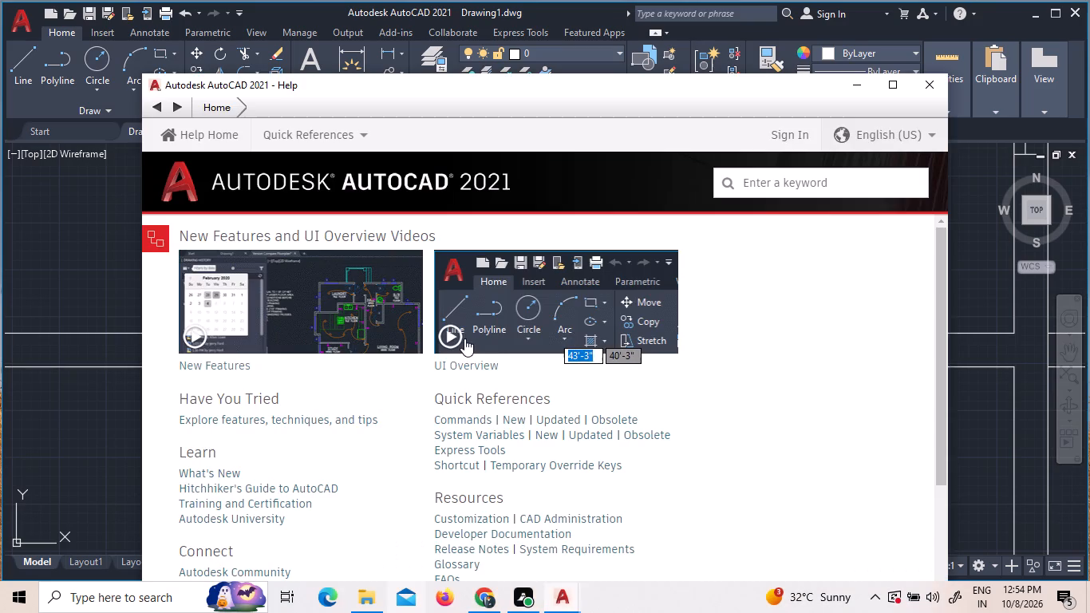
{"action": "left_click", "coordinate": [936, 94]}
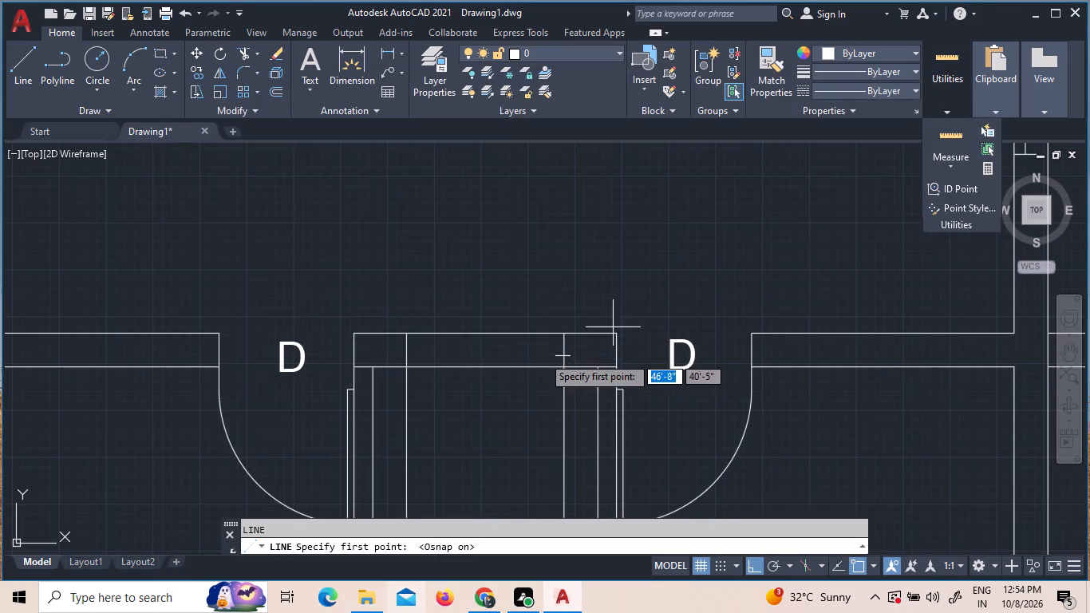
{"action": "key", "text": "Escape"}
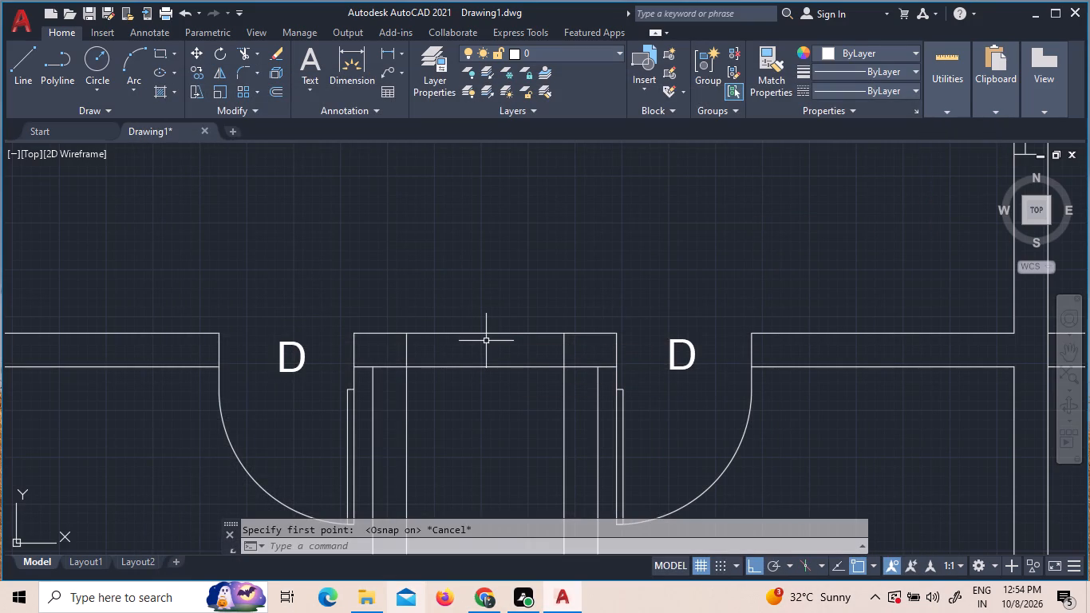
{"action": "key", "text": "Escape"}
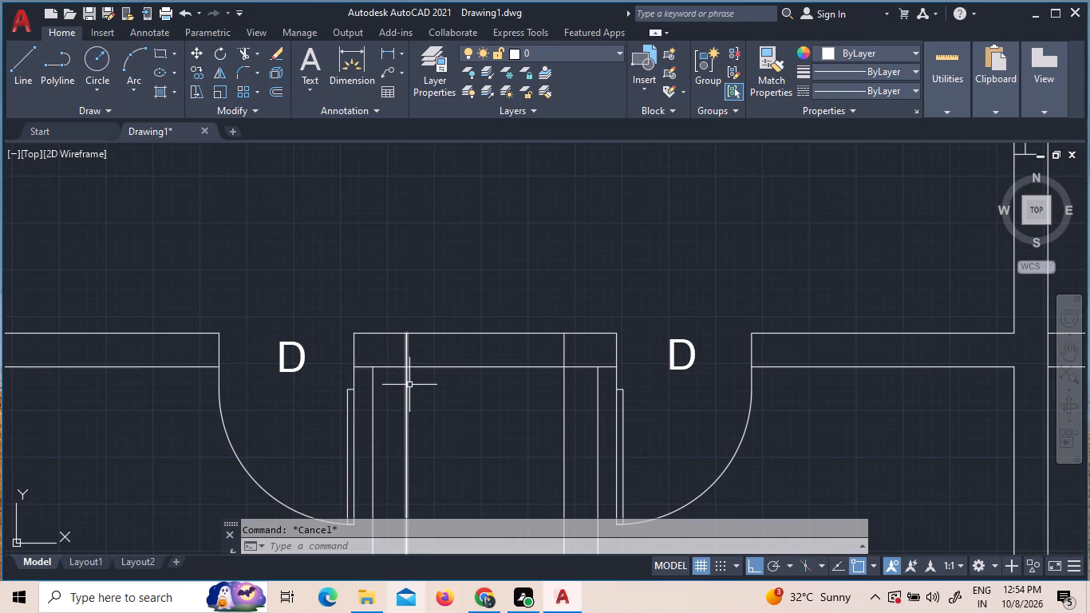
Trim the lower extended line inside both door-side walls and the upper extended line between them.
{"action": "key", "text": "t"}
{"action": "key", "text": "r"}
{"action": "key", "text": "space"}
{"action": "key", "text": "space"}
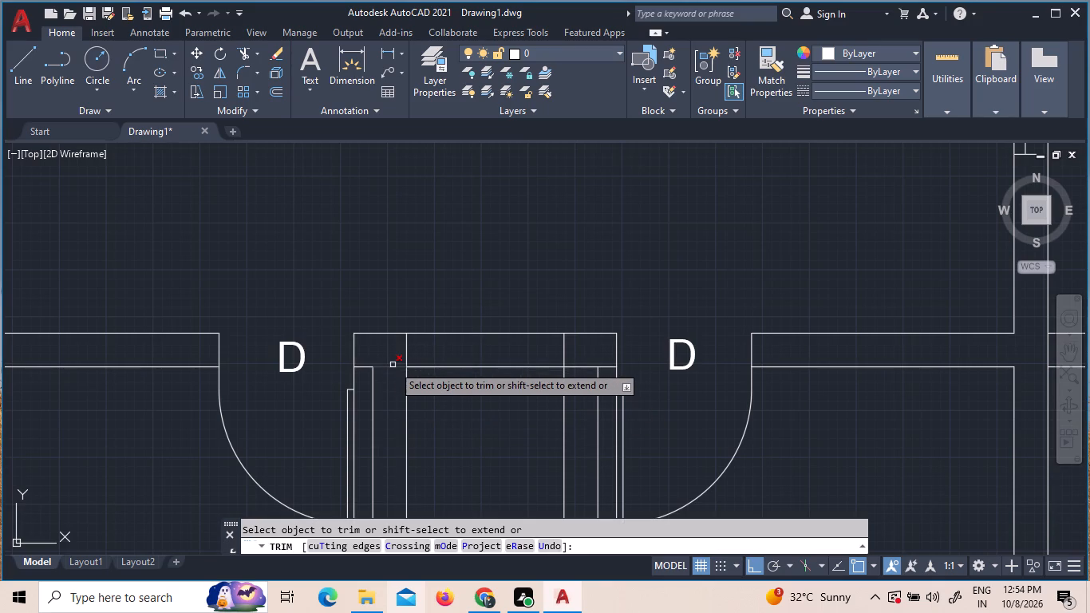
{"action": "left_click", "coordinate": [393, 366]}
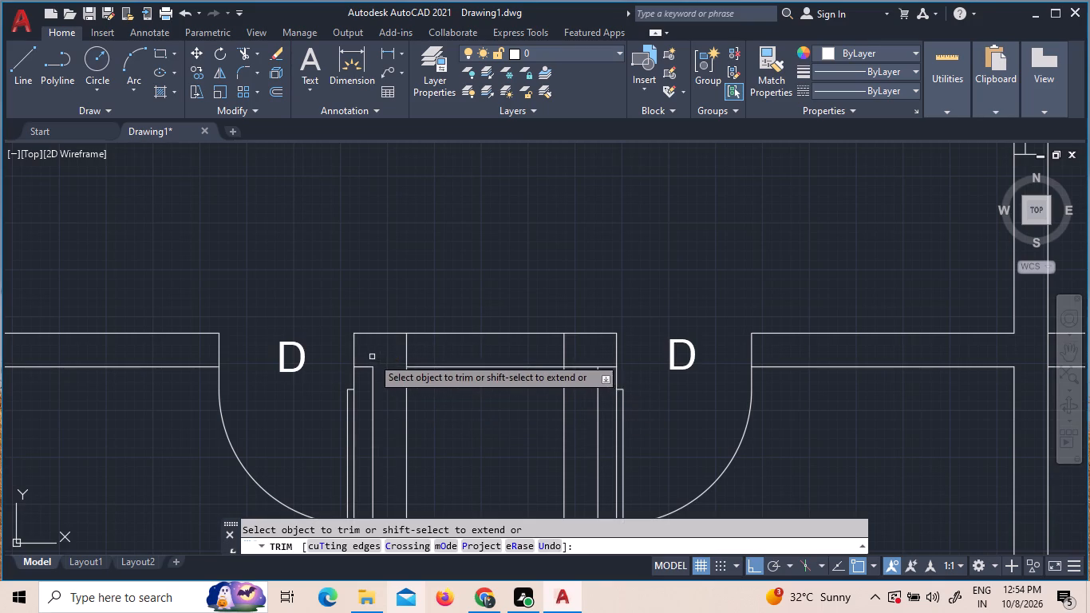
{"action": "left_click", "coordinate": [580, 369]}
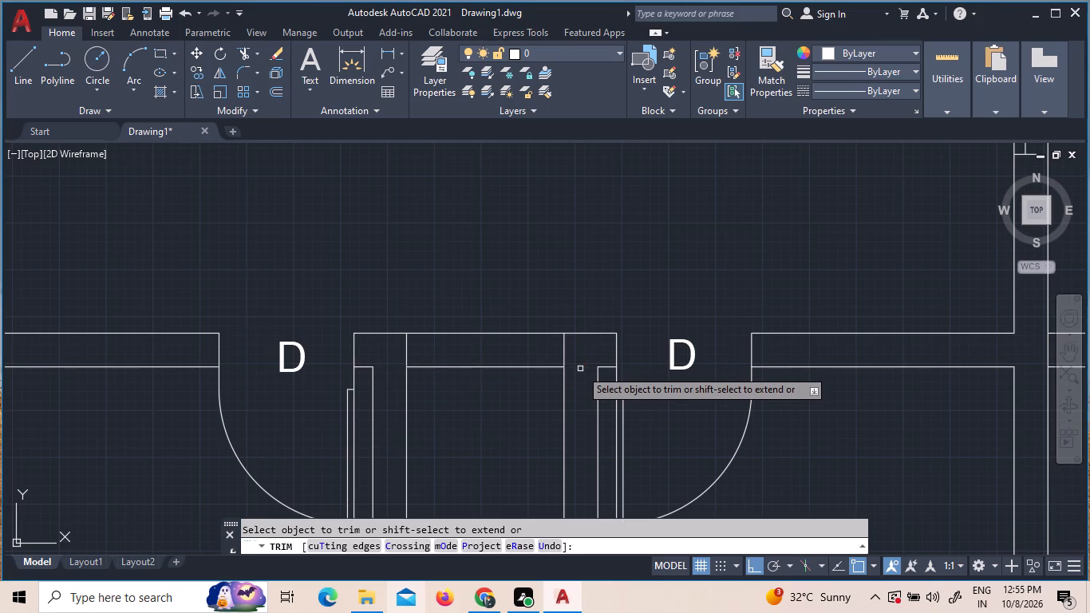
{"action": "left_click", "coordinate": [510, 335]}
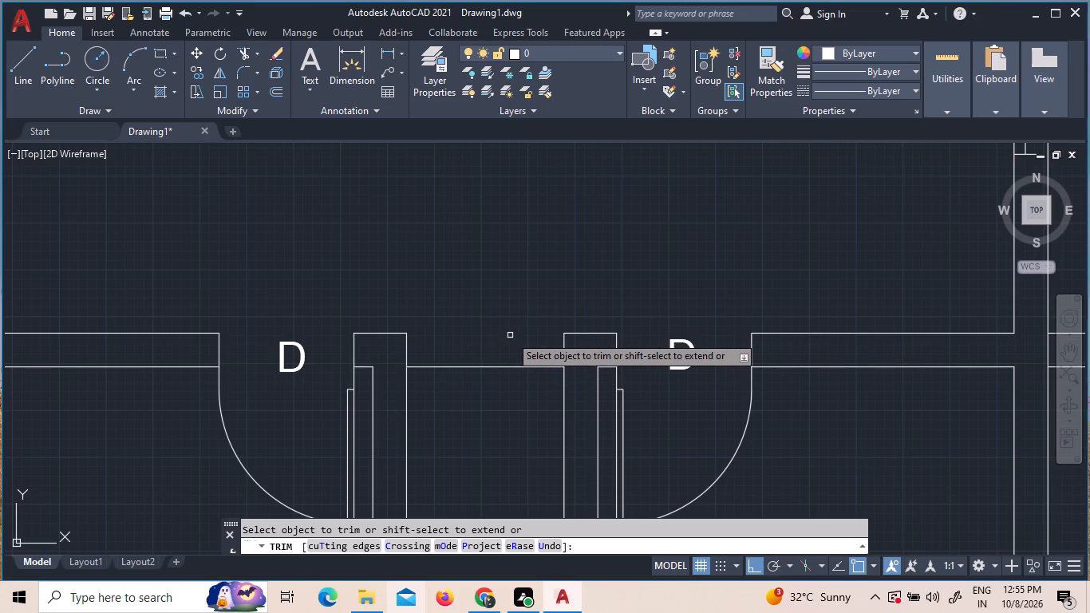
{"action": "key", "text": "Escape"}
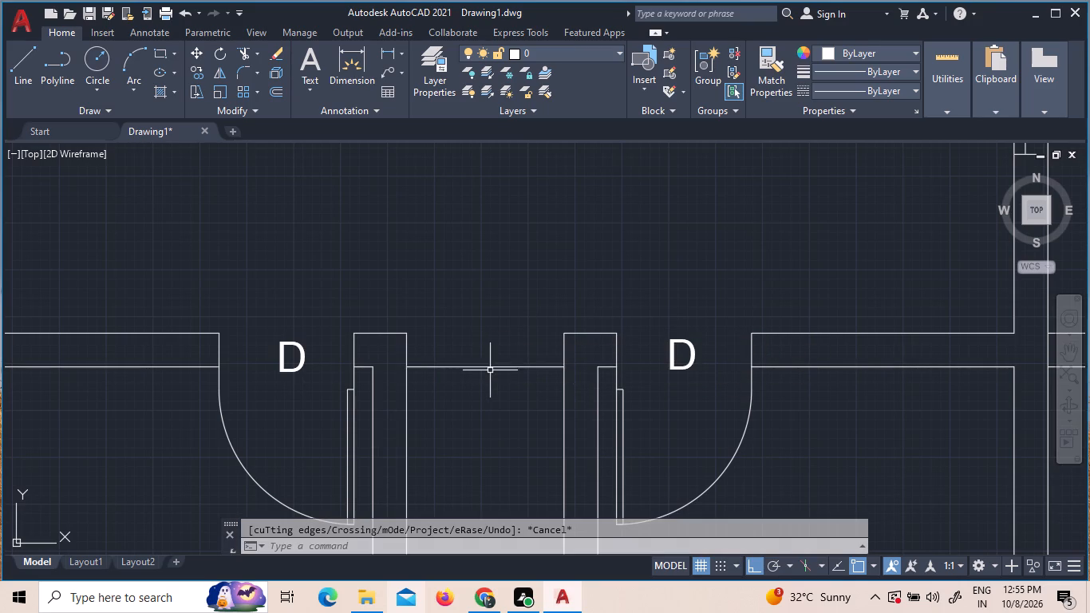
Draw a vertical line about 4" long upward from the midpoint of the line crossing the passage.
{"action": "key", "text": "l"}
{"action": "key", "text": "Return"}
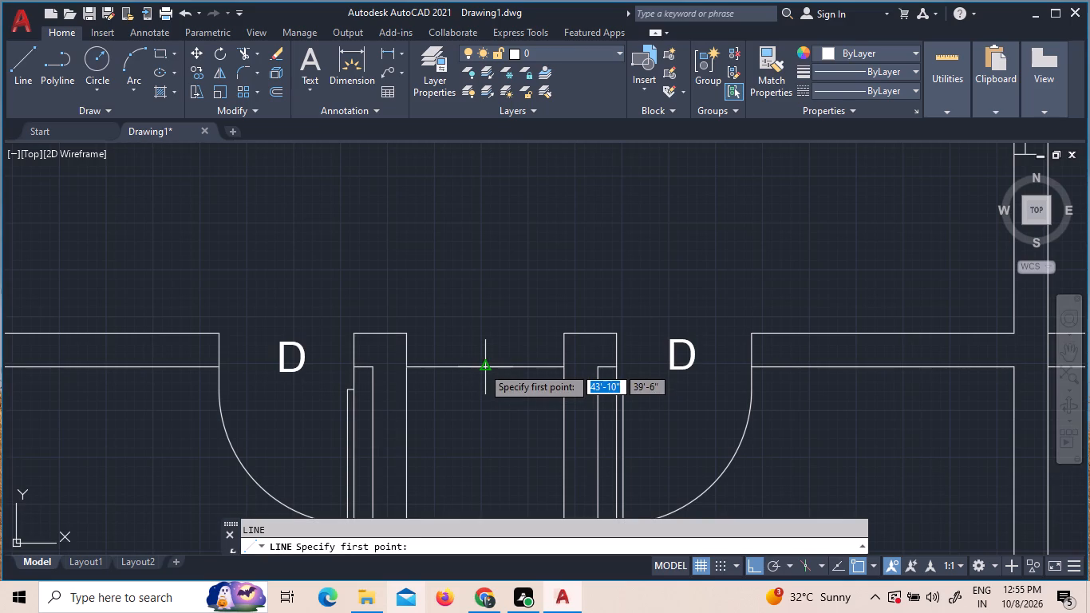
{"action": "left_click", "coordinate": [482, 366]}
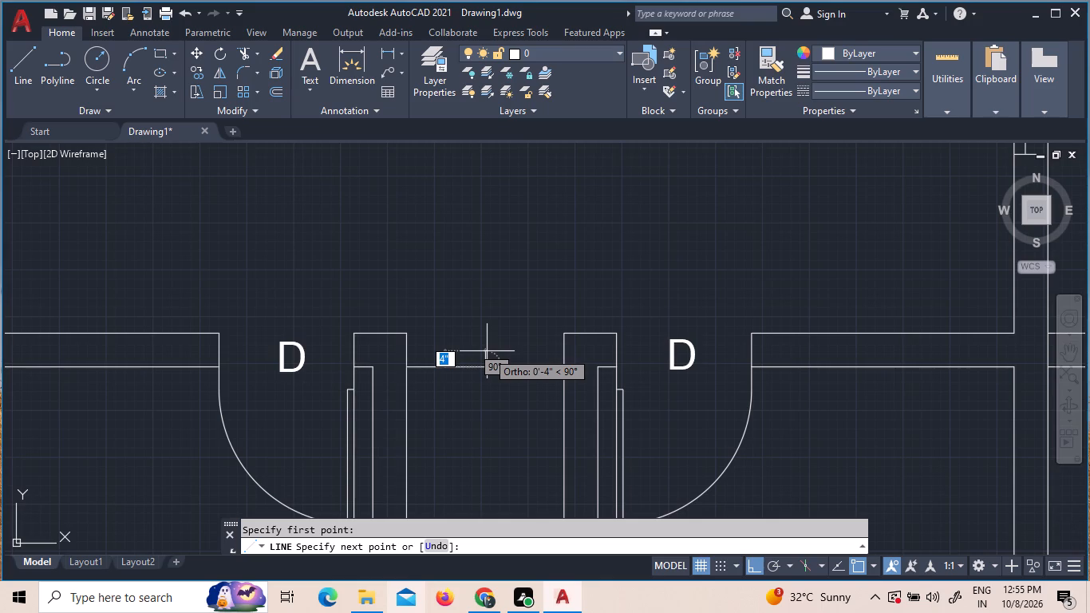
{"action": "left_click", "coordinate": [487, 351]}
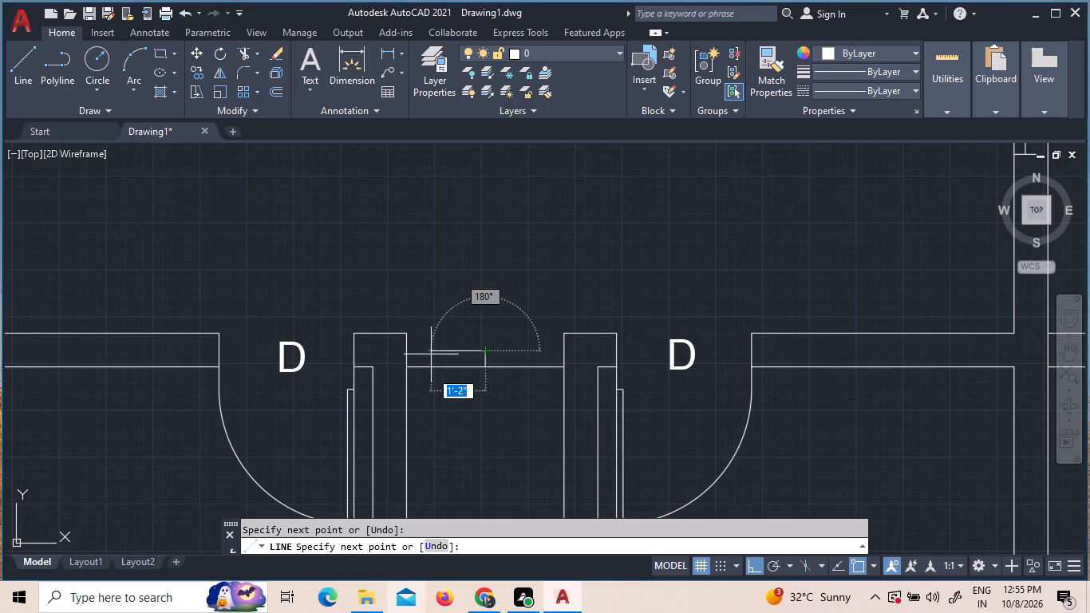
{"action": "key", "text": "Escape"}
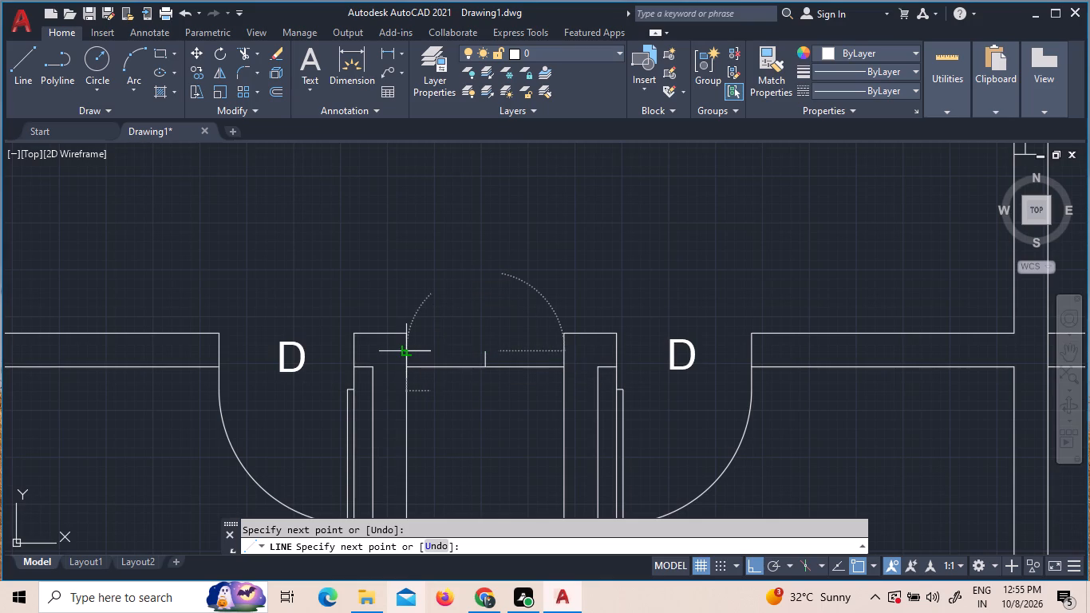
Quick-measure the passage opening and the distance from the left door-side wall to the short centre line.
{"action": "left_click", "coordinate": [958, 109]}
{"action": "left_click", "coordinate": [948, 141]}
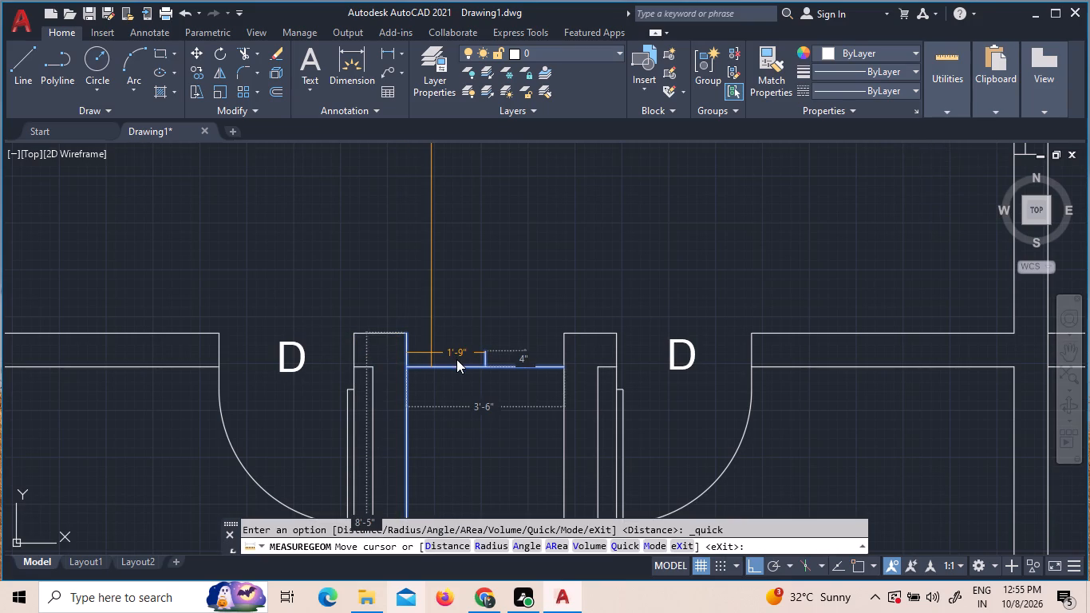
{"action": "key", "text": "Escape"}
Erase the short vertical centre line standing on the line that crosses the passage.
{"action": "left_click", "coordinate": [484, 358]}
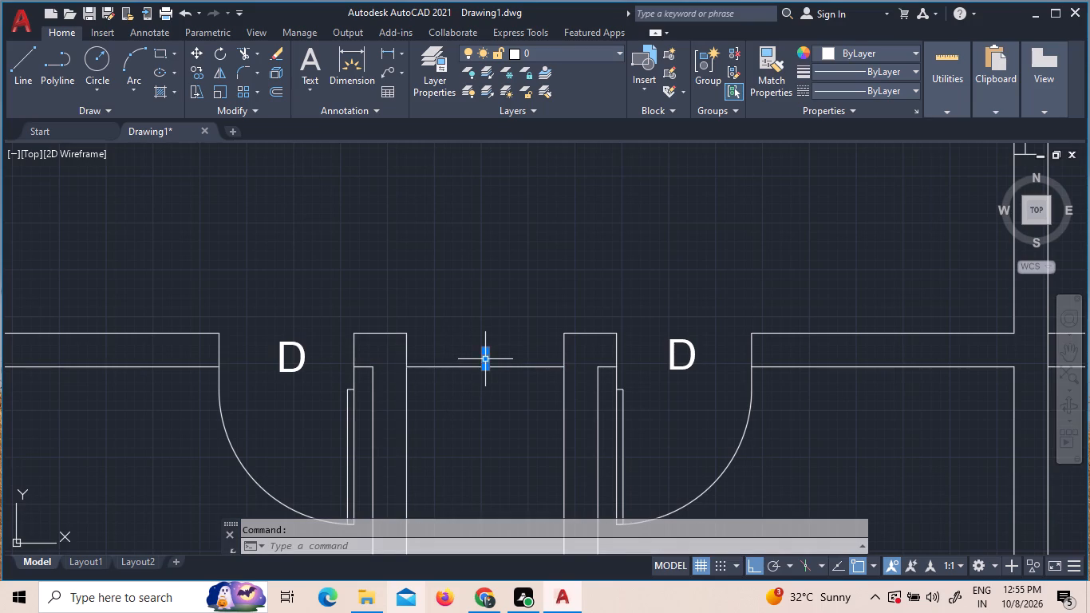
{"action": "key", "text": "Delete"}
Draw a vertical centre line about 1'-2" long upward from the midpoint of the line crossing the passage.
{"action": "key", "text": "l"}
{"action": "key", "text": "Return"}
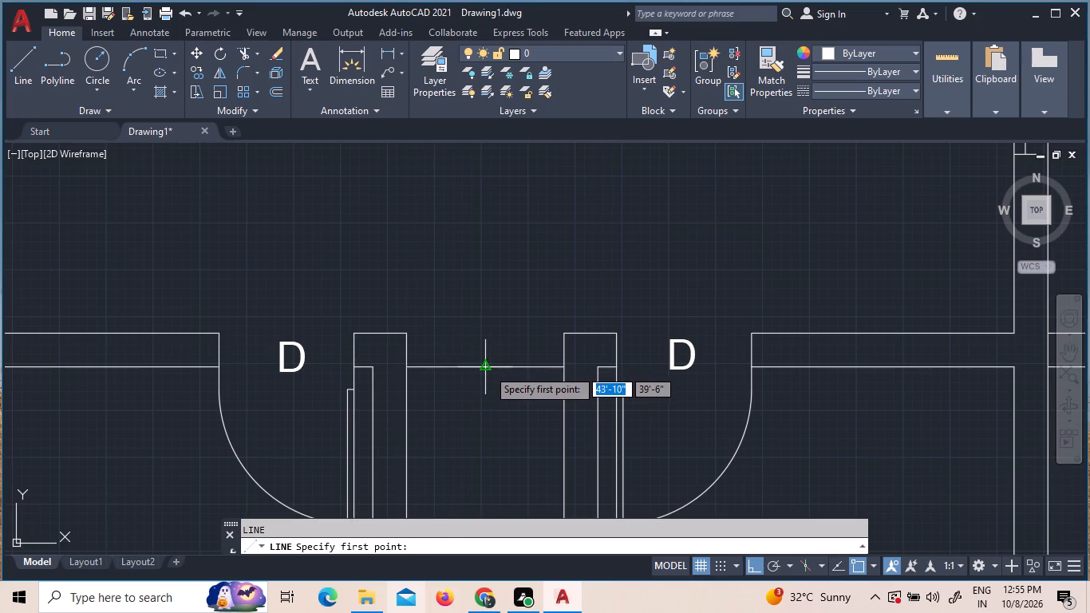
{"action": "left_click", "coordinate": [488, 369]}
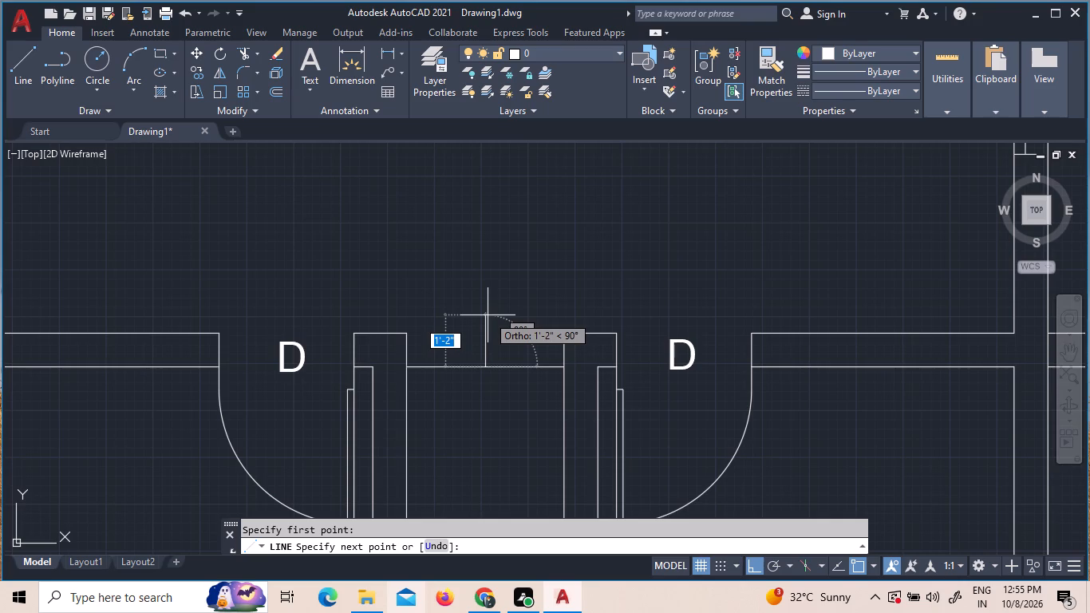
{"action": "left_click", "coordinate": [488, 315]}
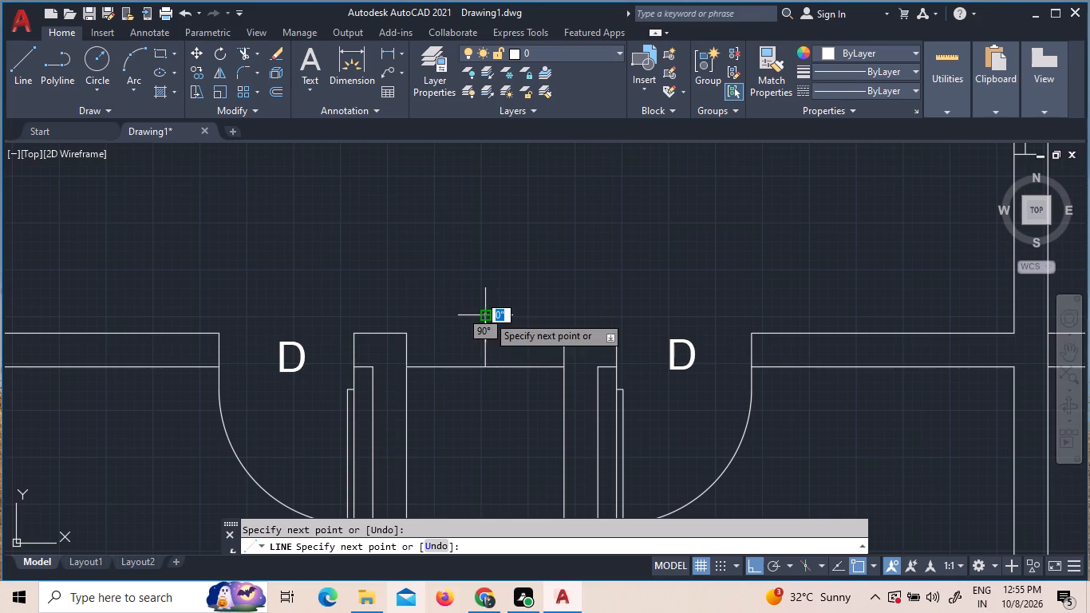
{"action": "key", "text": "Tab"}
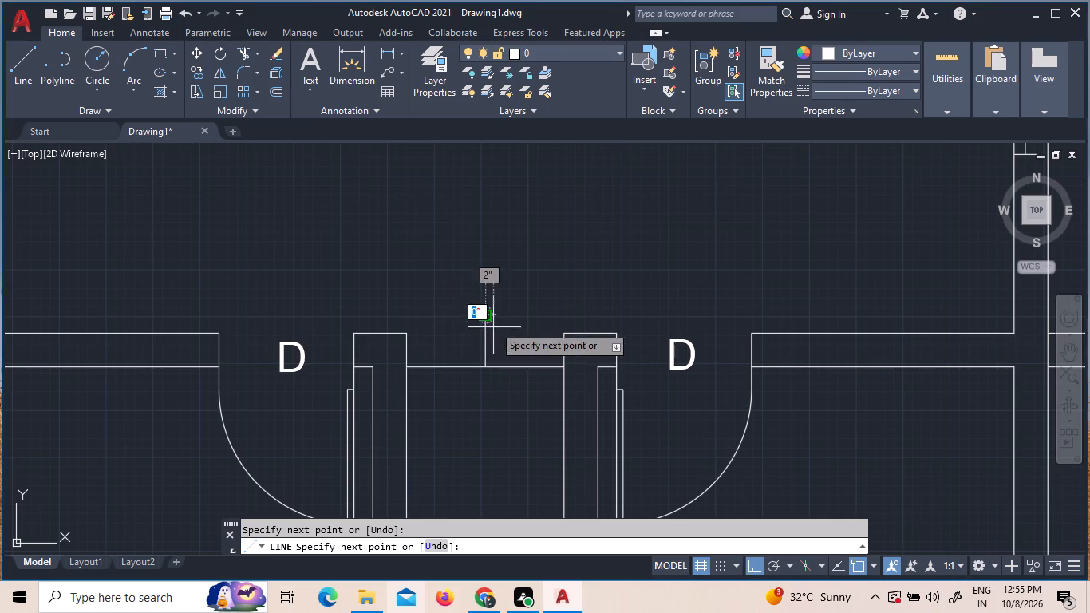
{"action": "key", "text": "Escape"}
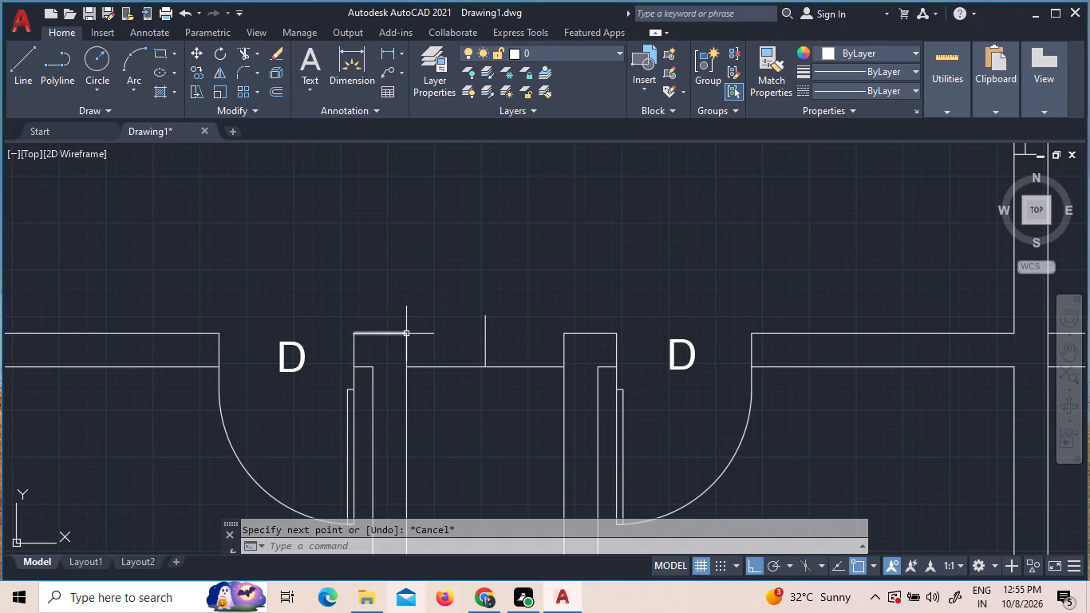
Draw a 1'-9" door leaf line straight up from the upper passage-side corner of the left door-side wall.
{"action": "left_click", "coordinate": [30, 90]}
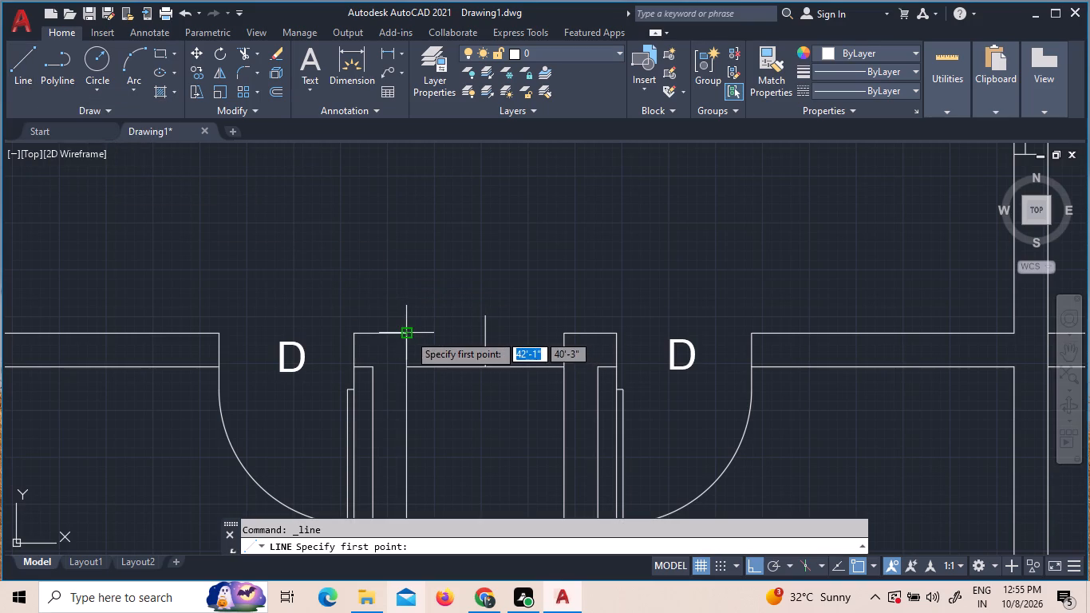
{"action": "scroll", "coordinate": [417, 339], "scroll_direction": "up", "scroll_amount": 5}
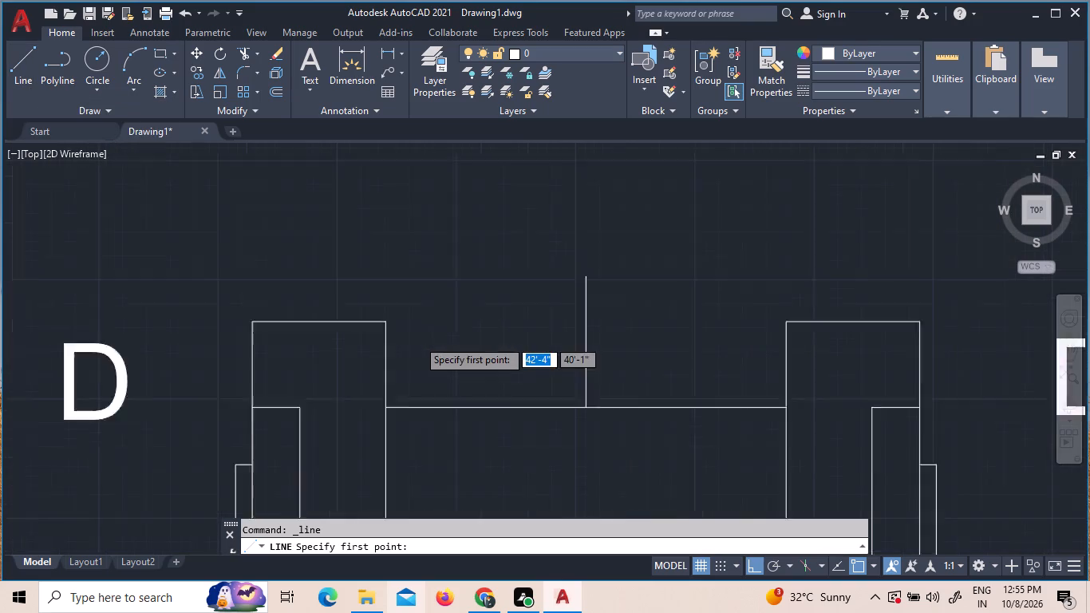
{"action": "left_click", "coordinate": [361, 310]}
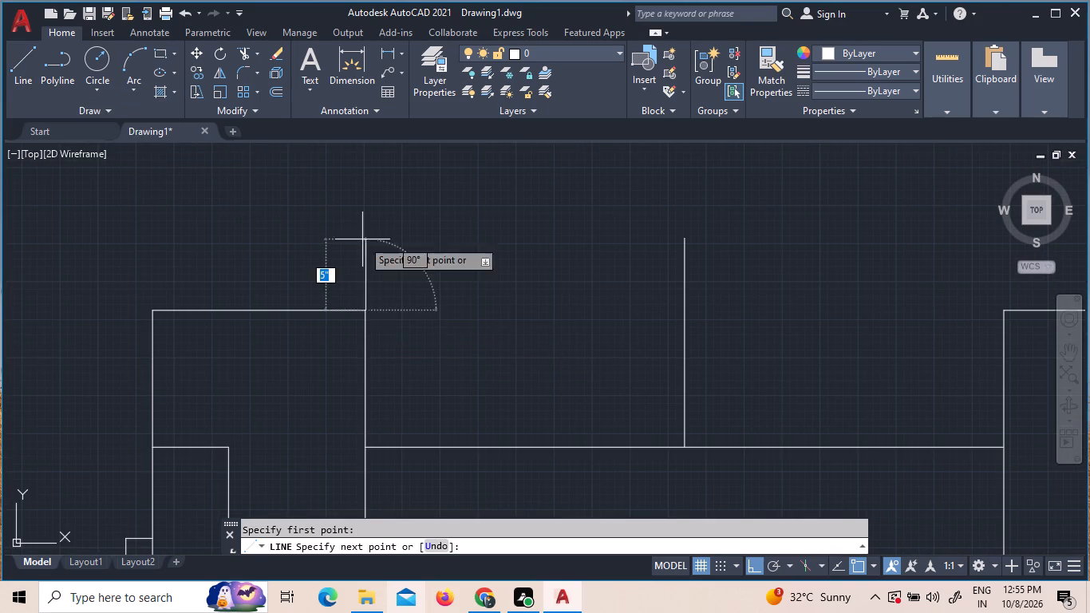
{"action": "scroll", "coordinate": [374, 264], "scroll_direction": "down", "scroll_amount": 4}
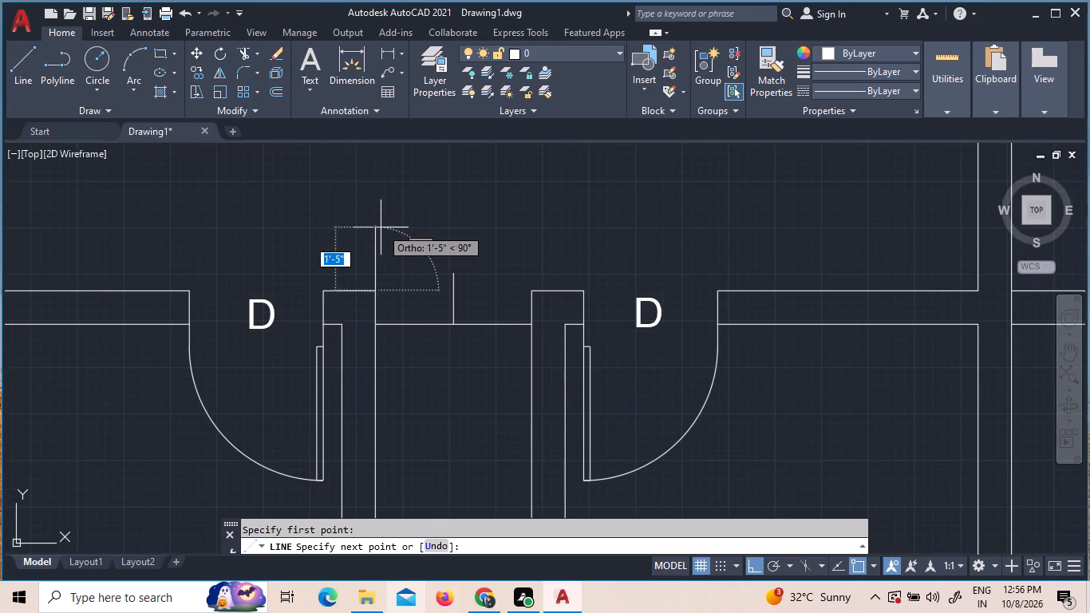
{"action": "type", "text": "1'9"}
{"action": "key", "text": "shift+Return"}
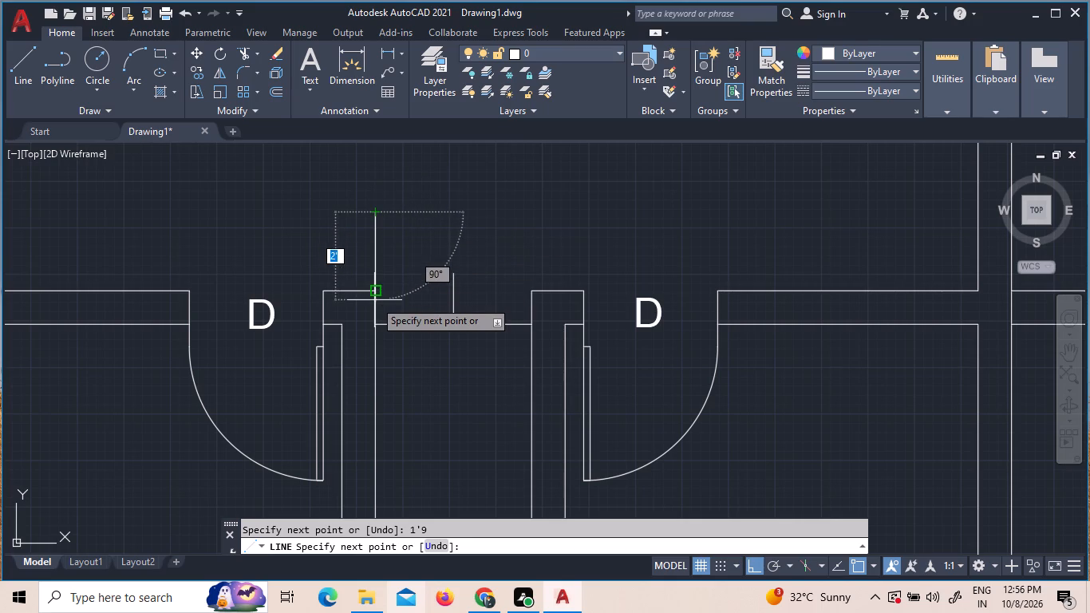
{"action": "key", "text": "Escape"}
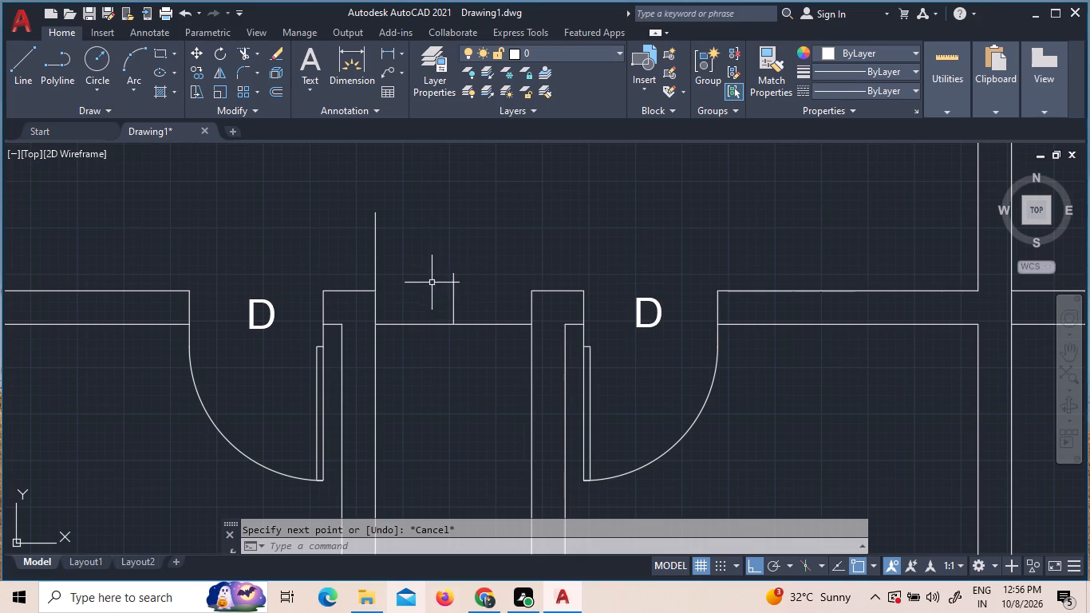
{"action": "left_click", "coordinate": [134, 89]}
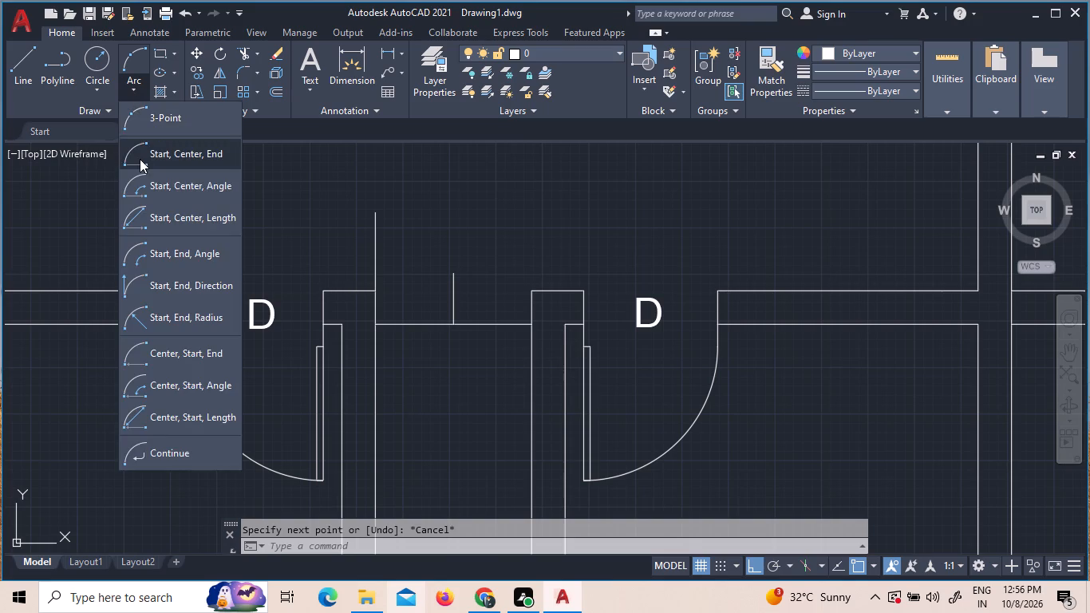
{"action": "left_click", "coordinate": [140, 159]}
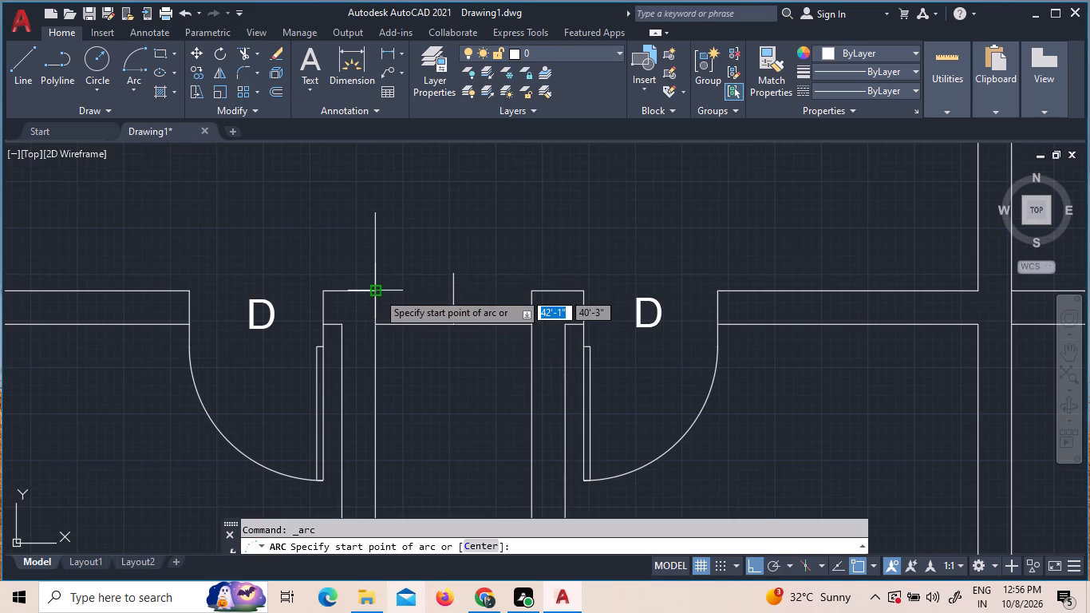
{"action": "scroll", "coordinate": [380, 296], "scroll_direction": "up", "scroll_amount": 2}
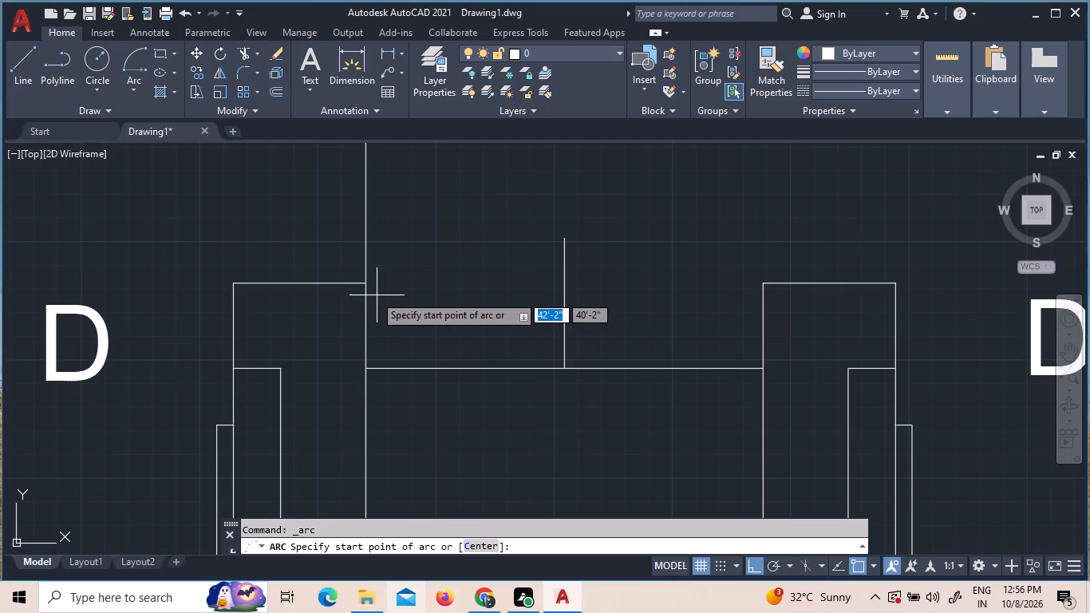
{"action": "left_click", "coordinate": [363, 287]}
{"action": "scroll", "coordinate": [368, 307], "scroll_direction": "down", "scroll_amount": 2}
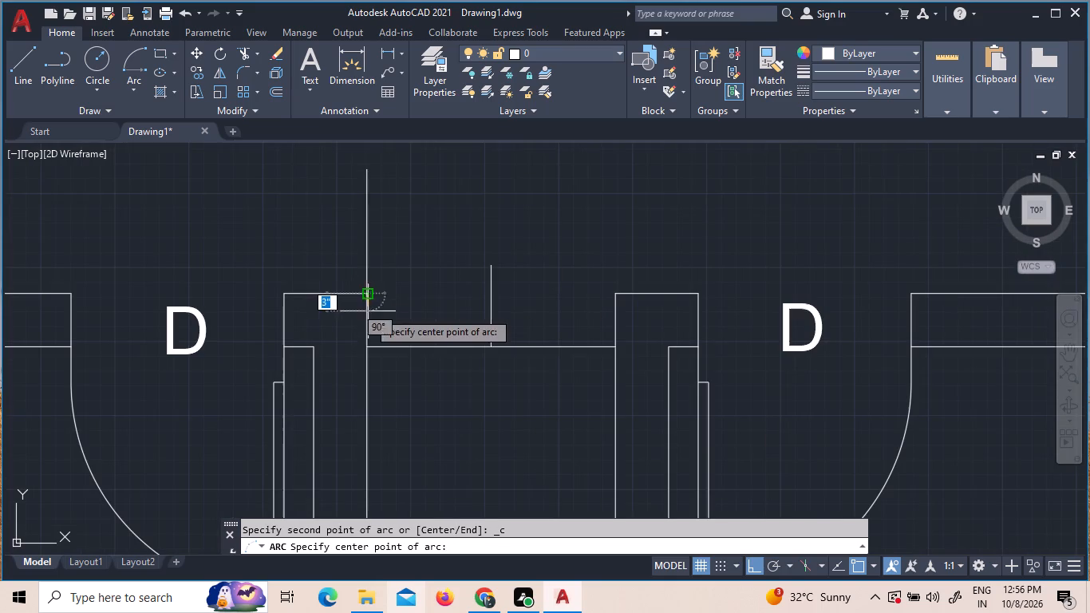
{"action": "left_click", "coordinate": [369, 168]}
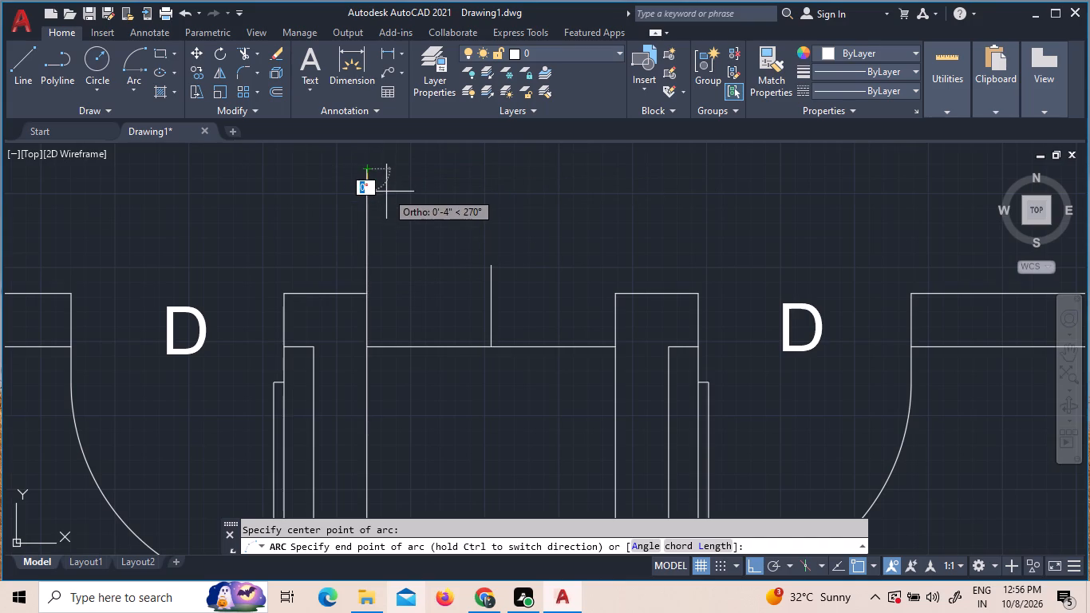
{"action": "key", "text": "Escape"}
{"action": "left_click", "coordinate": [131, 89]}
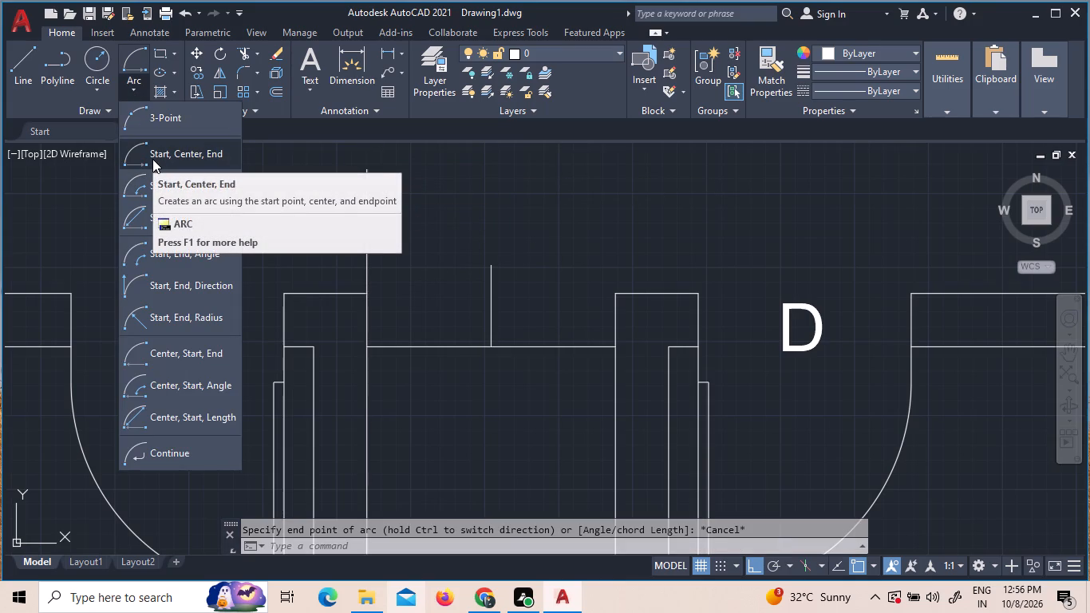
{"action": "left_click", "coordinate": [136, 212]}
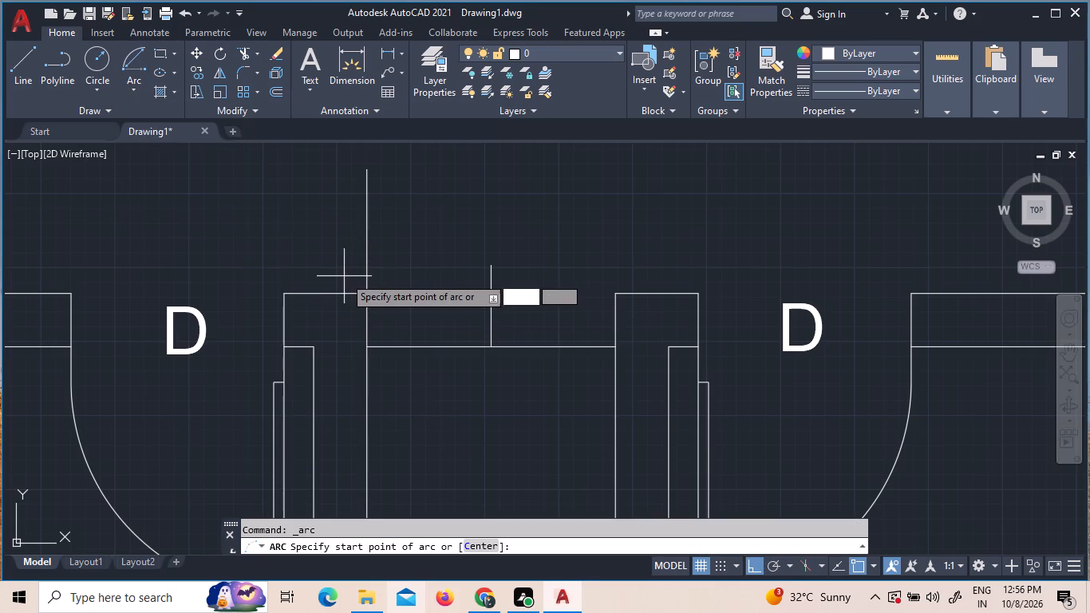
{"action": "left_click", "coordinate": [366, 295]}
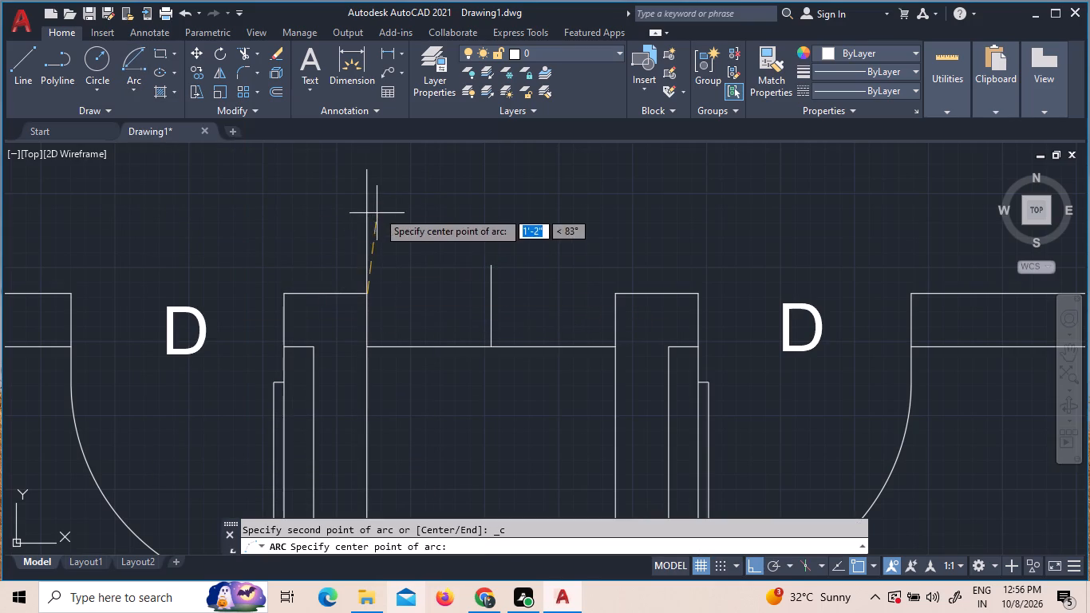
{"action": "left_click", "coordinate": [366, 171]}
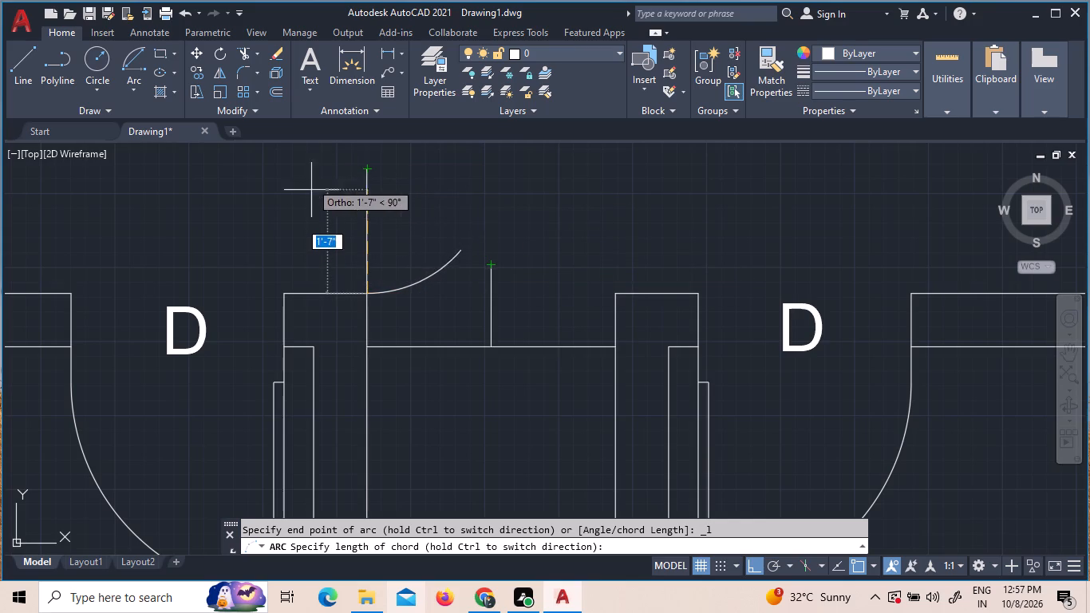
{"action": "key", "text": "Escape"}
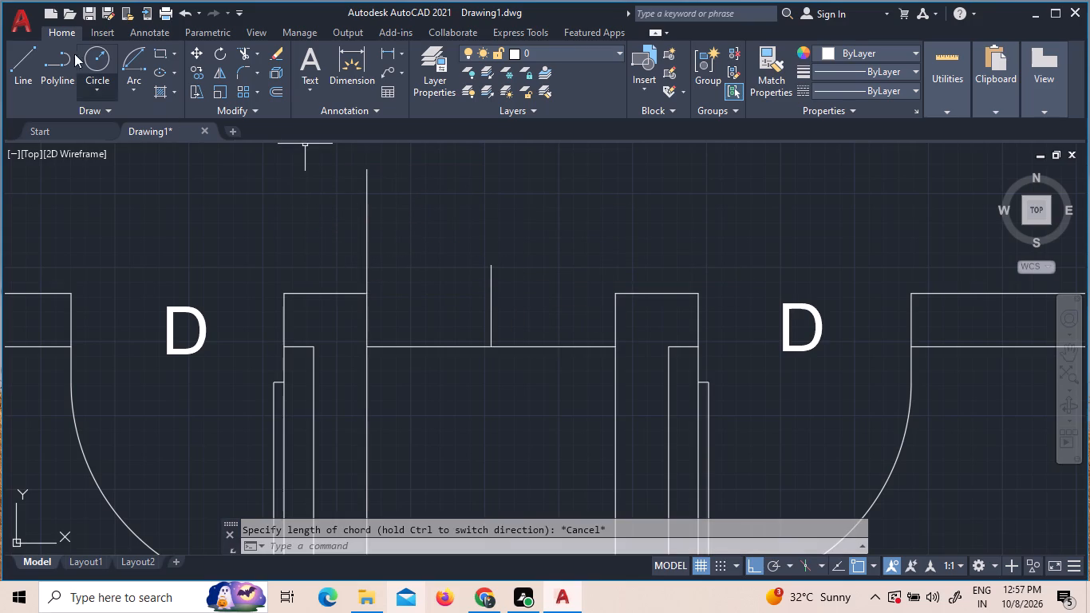
Draw a Start, Center, End swing arc from the centre line to the leaf line's top, centred on the left wall's upper corner.
{"action": "left_click", "coordinate": [141, 75]}
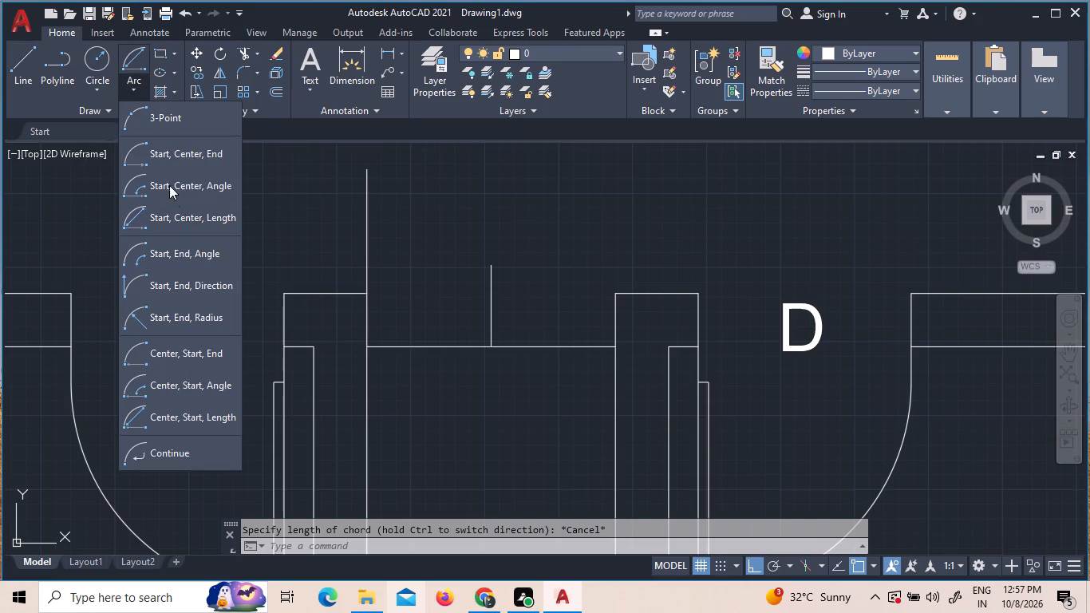
{"action": "left_click", "coordinate": [177, 154]}
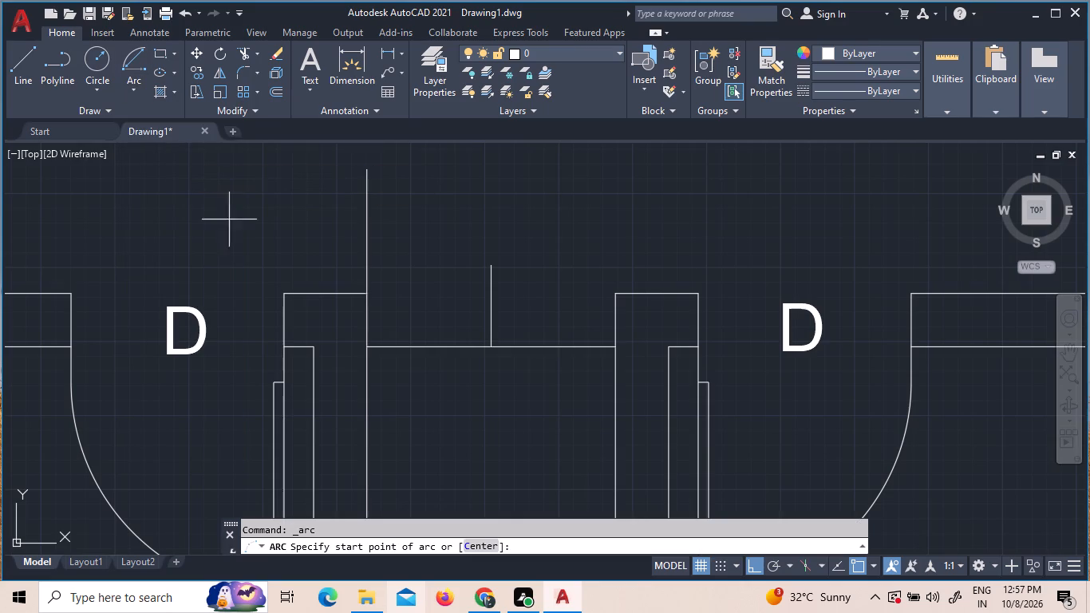
{"action": "left_click", "coordinate": [494, 293]}
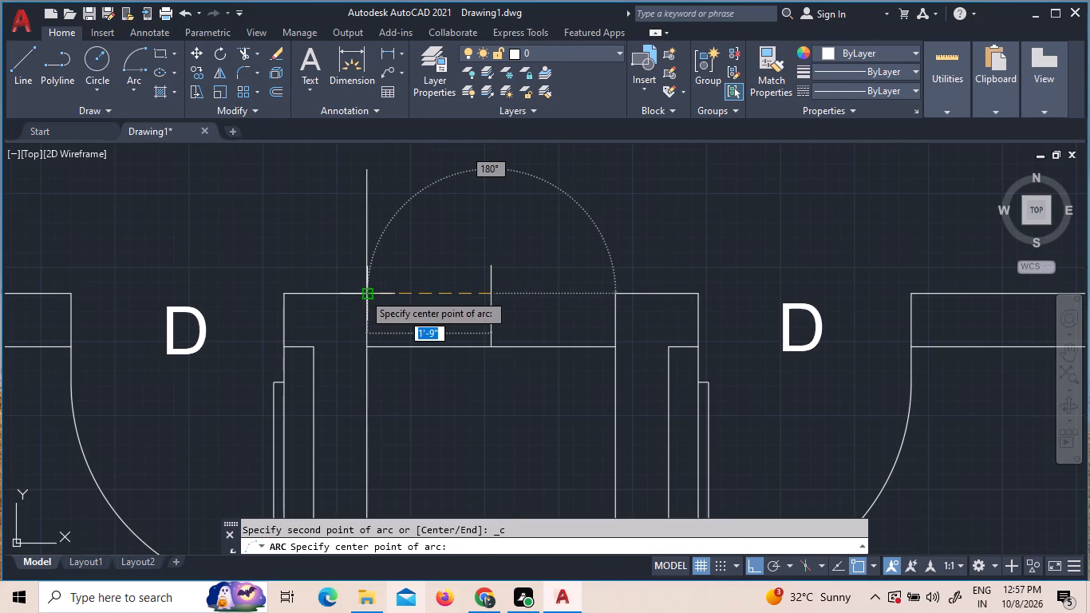
{"action": "left_click", "coordinate": [364, 293]}
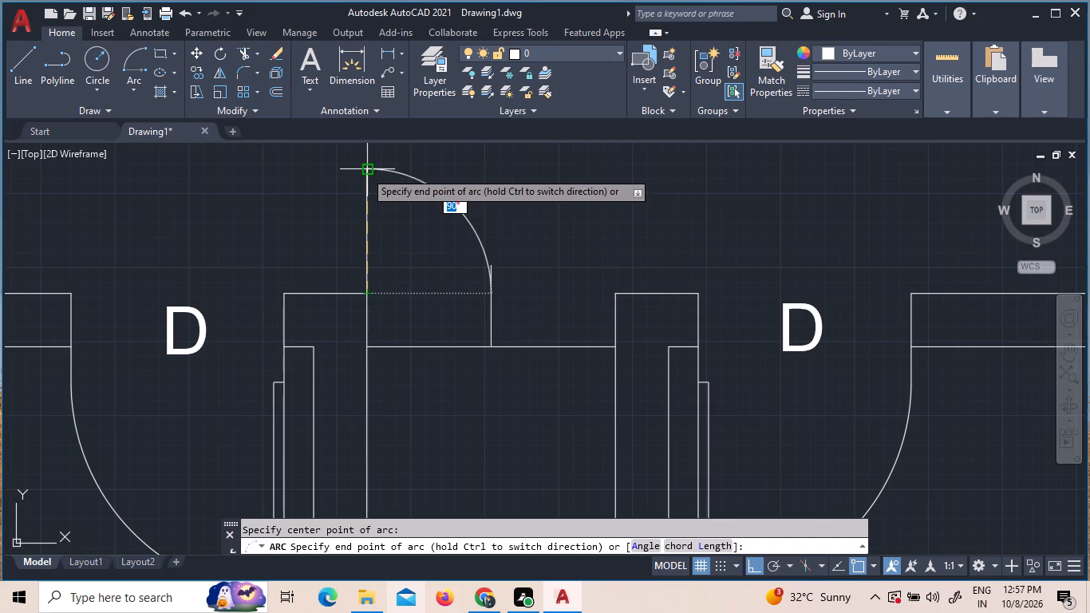
{"action": "left_click", "coordinate": [365, 171]}
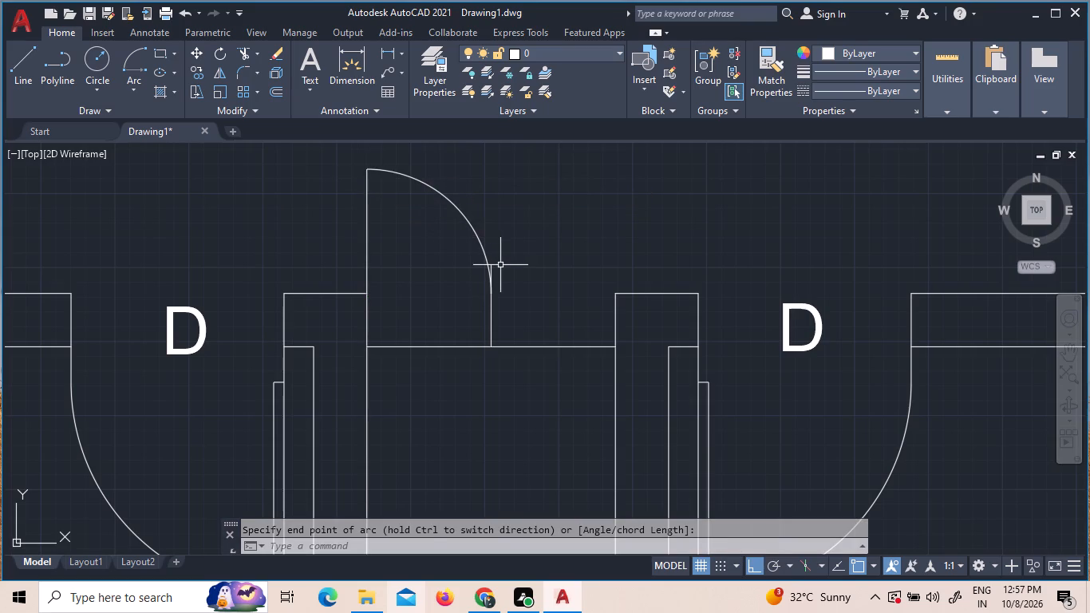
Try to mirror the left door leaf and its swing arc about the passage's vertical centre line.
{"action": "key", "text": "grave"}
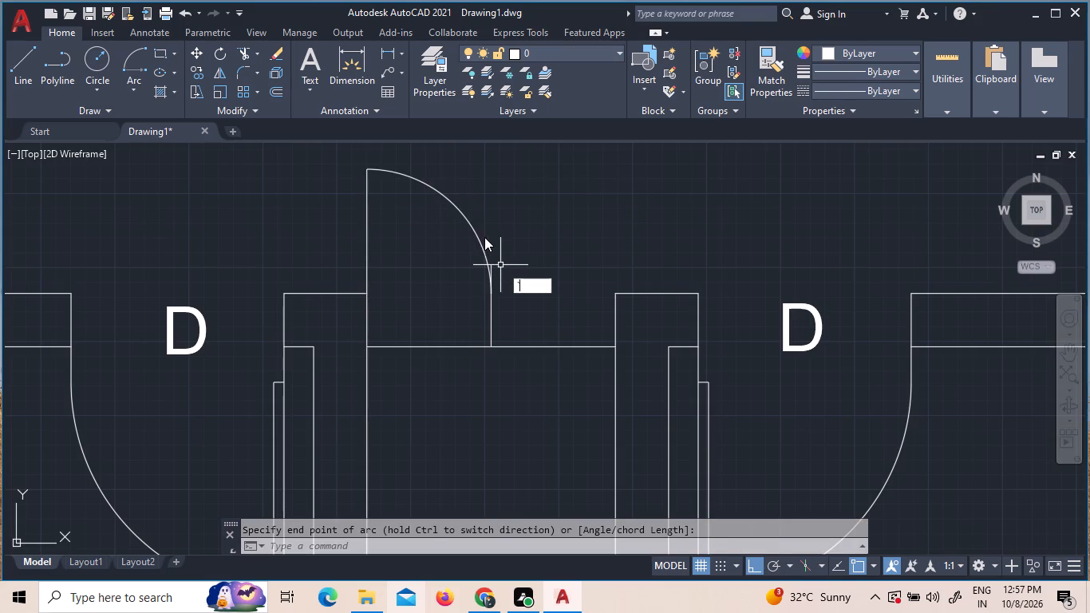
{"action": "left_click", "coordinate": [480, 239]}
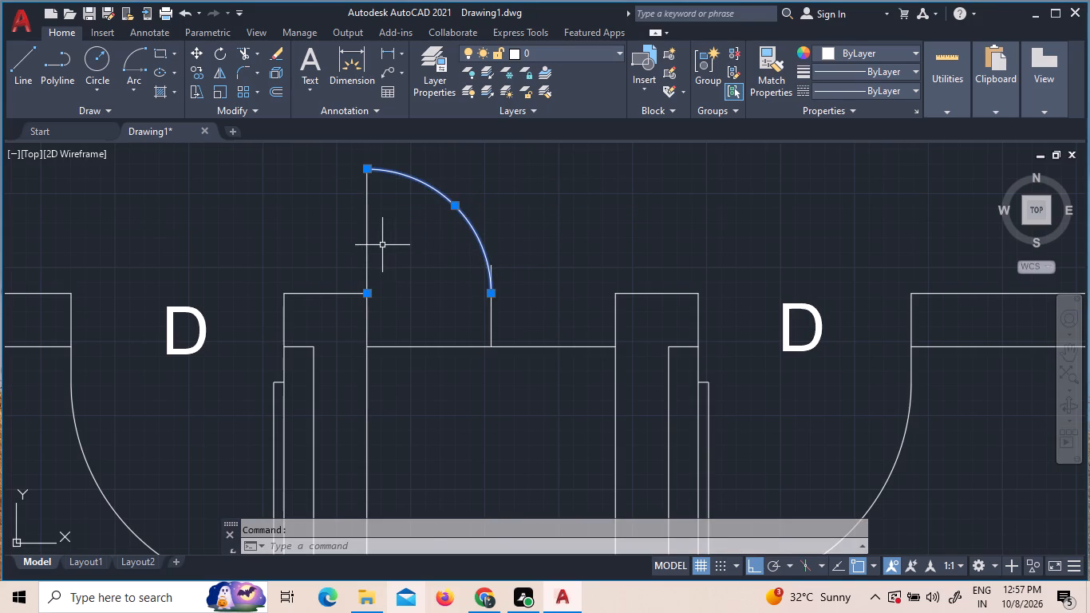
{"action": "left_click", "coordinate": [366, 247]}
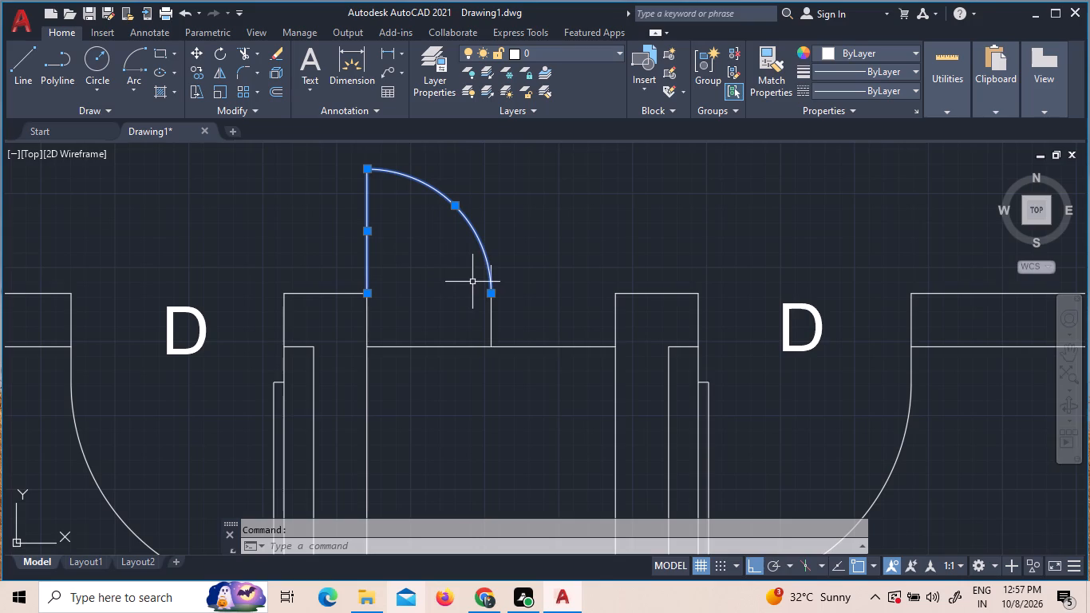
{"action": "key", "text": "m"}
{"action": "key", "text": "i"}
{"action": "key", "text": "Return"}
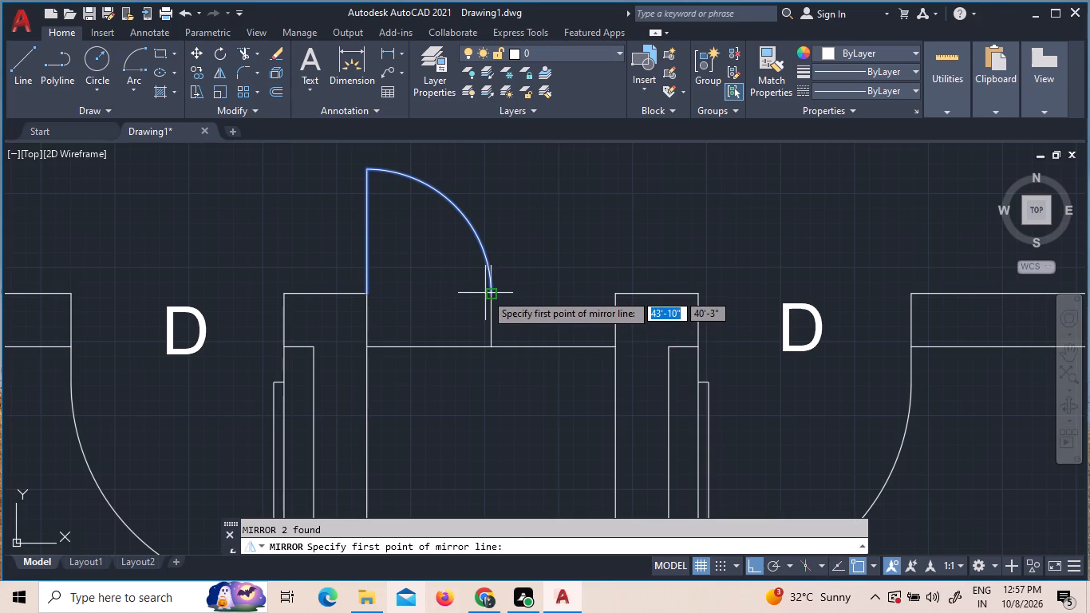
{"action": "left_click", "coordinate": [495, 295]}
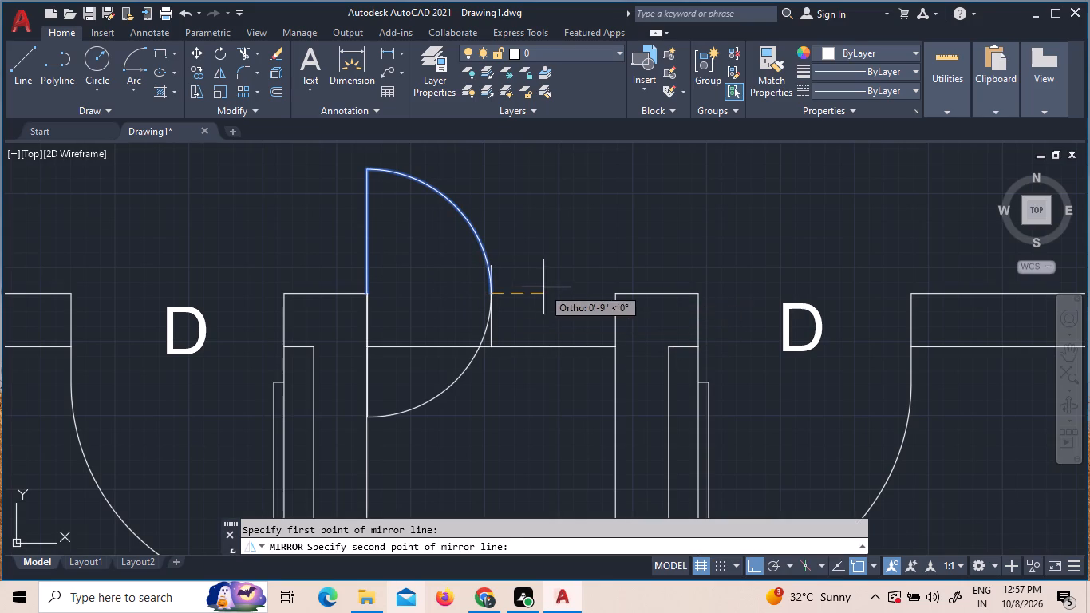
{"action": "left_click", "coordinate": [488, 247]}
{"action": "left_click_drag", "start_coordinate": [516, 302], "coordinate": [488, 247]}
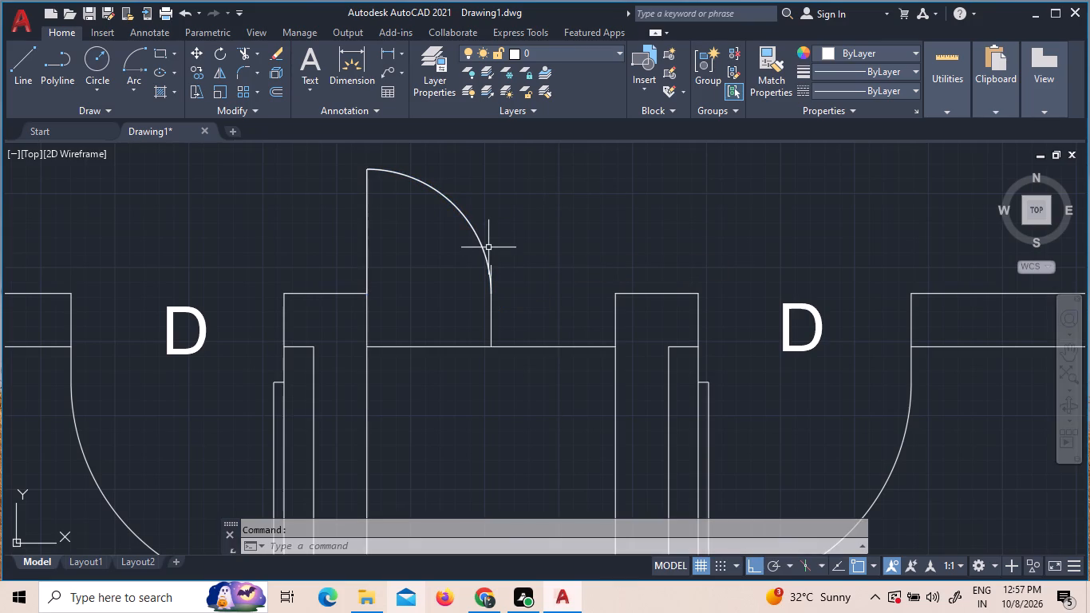
Mirror the left door leaf and its swing arc about the passage's vertical centre line, keeping the source objects.
{"action": "left_click", "coordinate": [488, 271]}
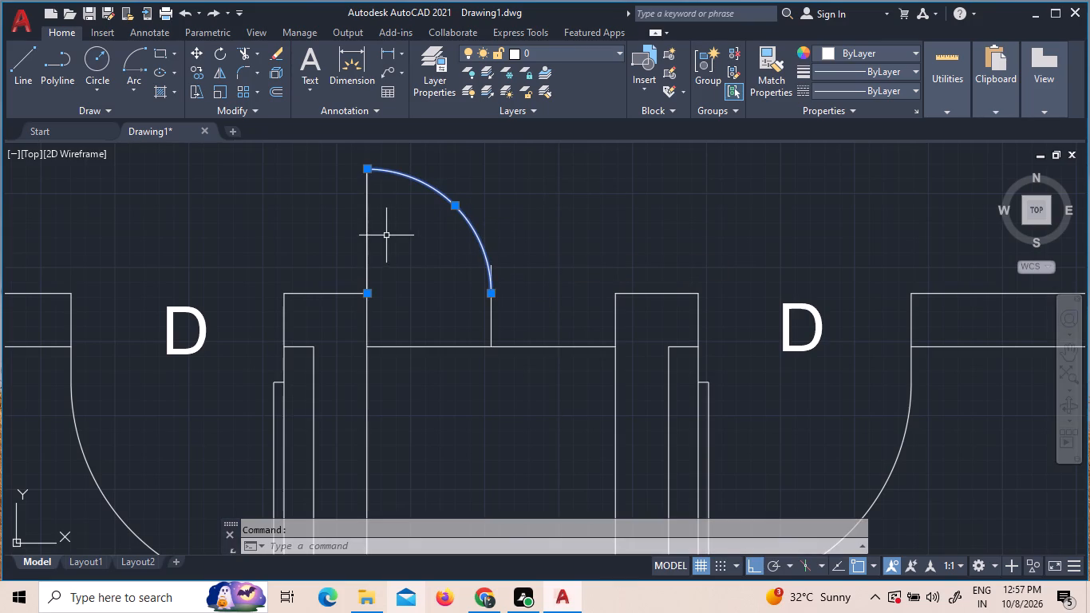
{"action": "left_click", "coordinate": [368, 237]}
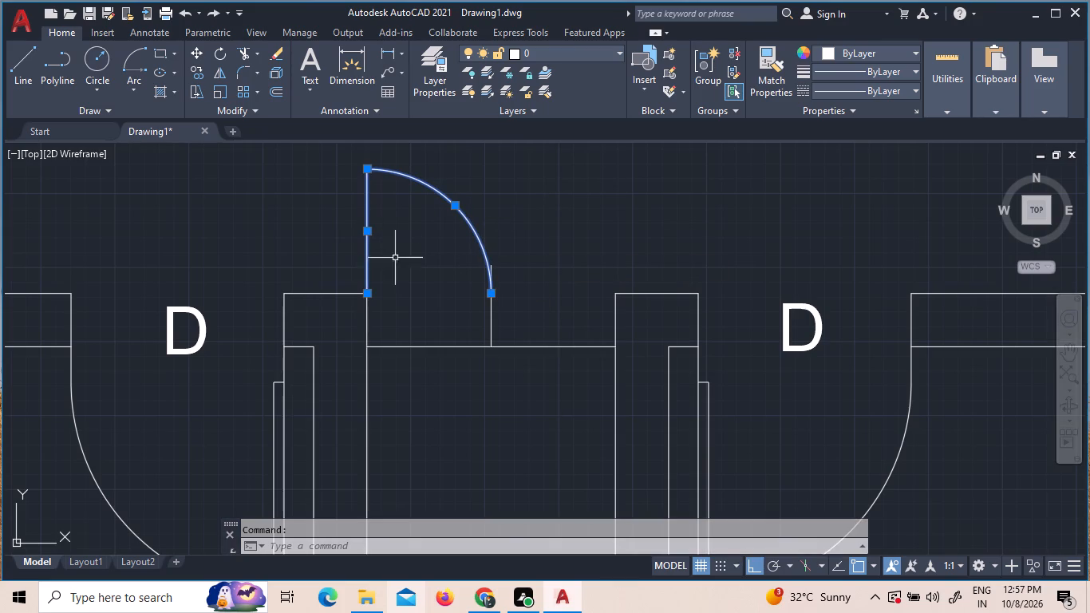
{"action": "type", "text": "mi"}
{"action": "key", "text": "Return"}
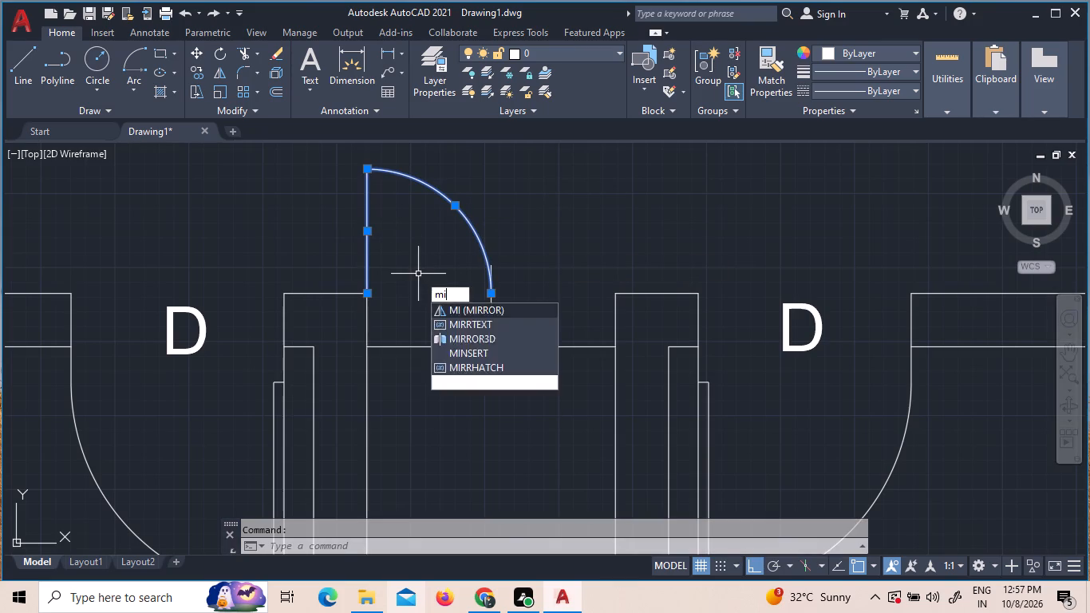
{"action": "left_click", "coordinate": [494, 297]}
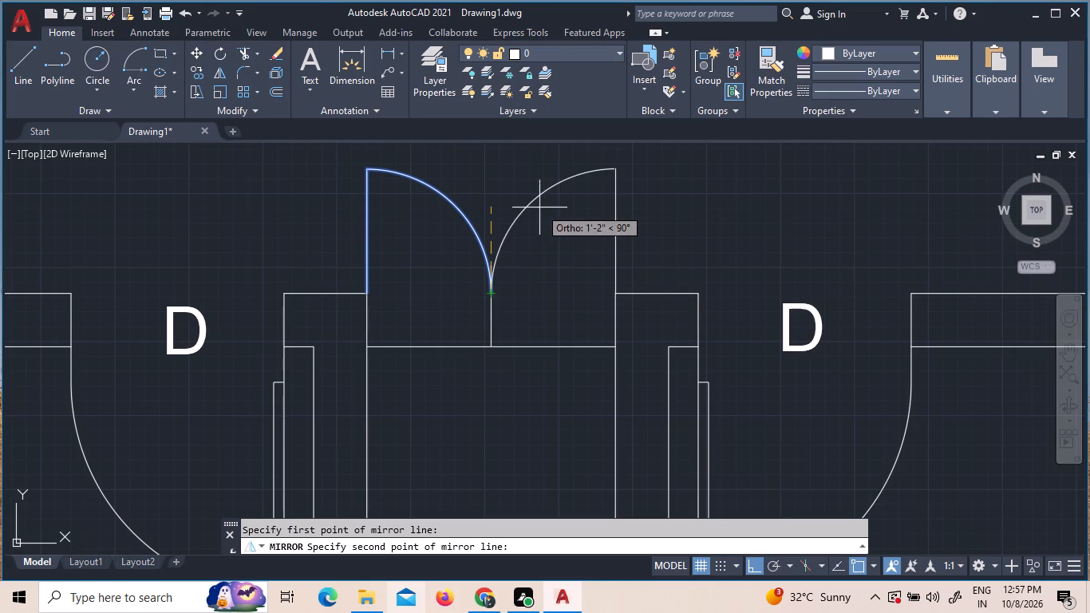
{"action": "left_click", "coordinate": [541, 171]}
{"action": "left_click_drag", "start_coordinate": [570, 223], "coordinate": [541, 171]}
Erase the vertical centre line between the two door swing arcs.
{"action": "scroll", "coordinate": [485, 277], "scroll_direction": "up", "scroll_amount": 4}
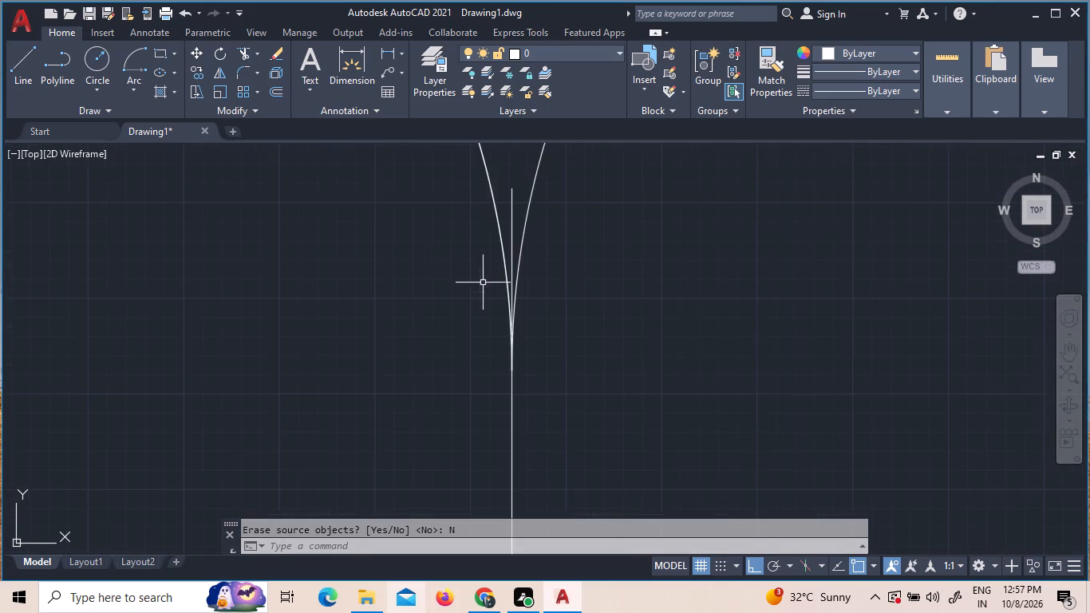
{"action": "scroll", "coordinate": [483, 283], "scroll_direction": "up", "scroll_amount": 2}
{"action": "left_click", "coordinate": [535, 268]}
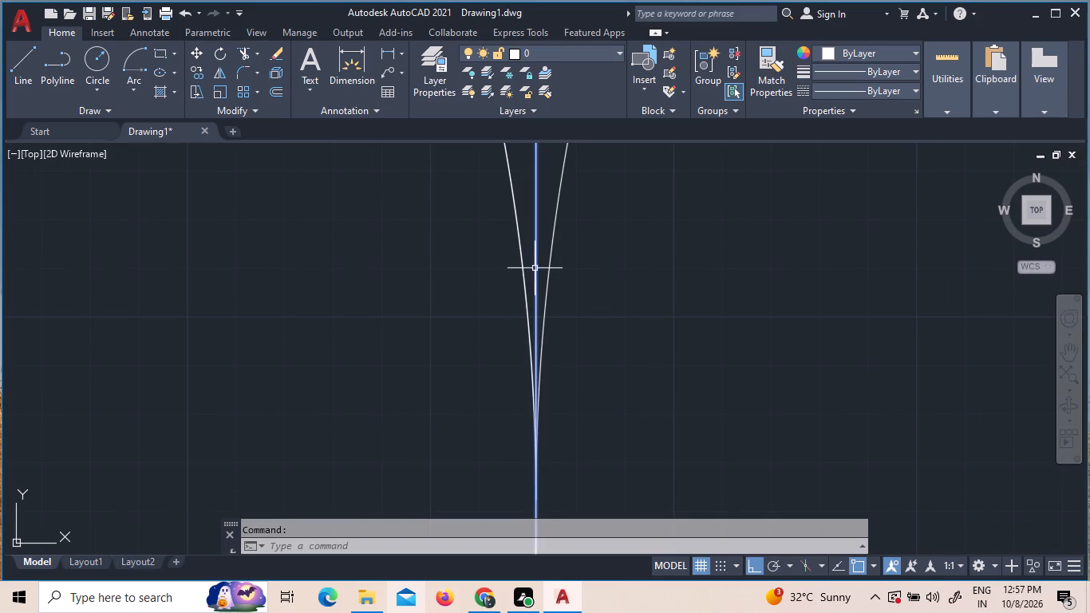
{"action": "key", "text": "Delete"}
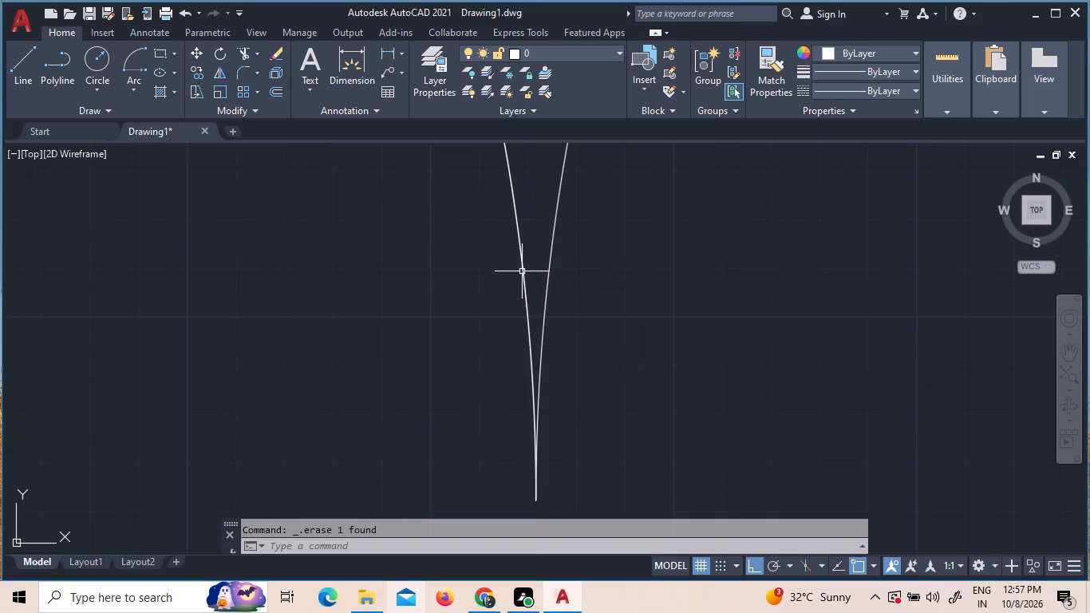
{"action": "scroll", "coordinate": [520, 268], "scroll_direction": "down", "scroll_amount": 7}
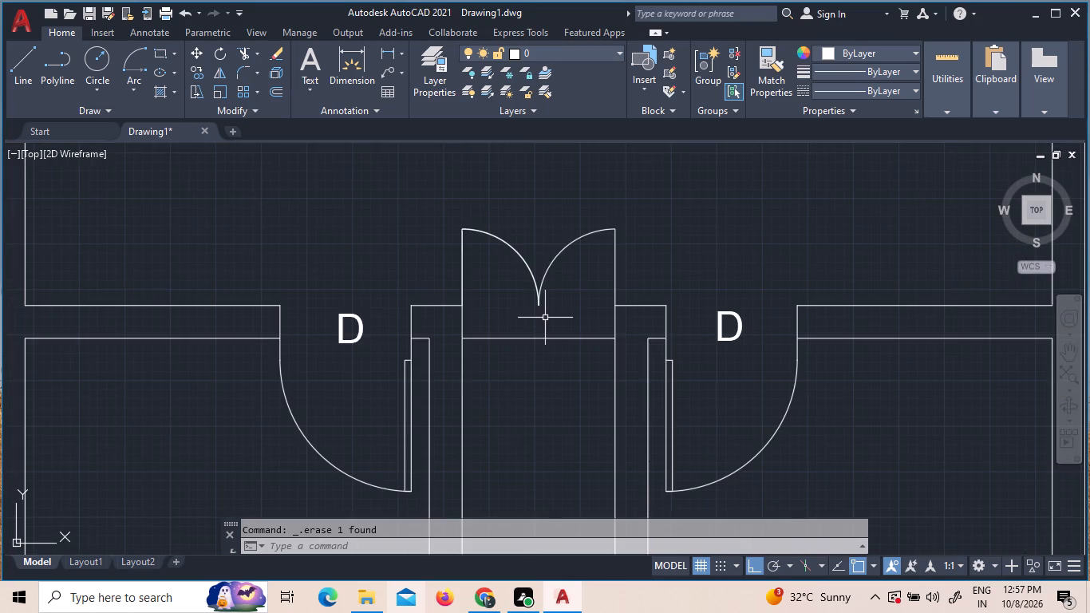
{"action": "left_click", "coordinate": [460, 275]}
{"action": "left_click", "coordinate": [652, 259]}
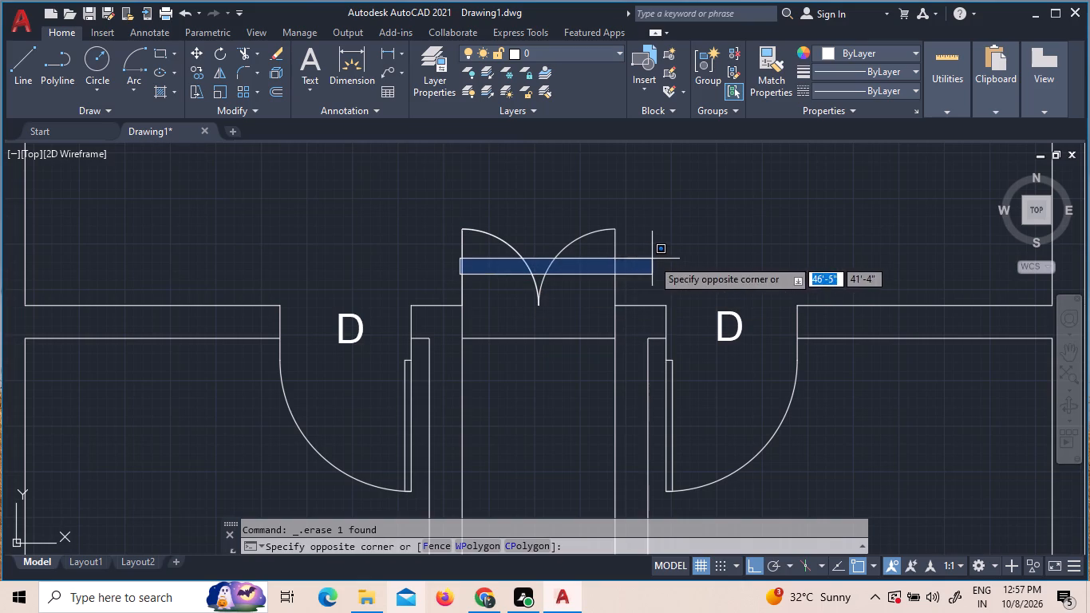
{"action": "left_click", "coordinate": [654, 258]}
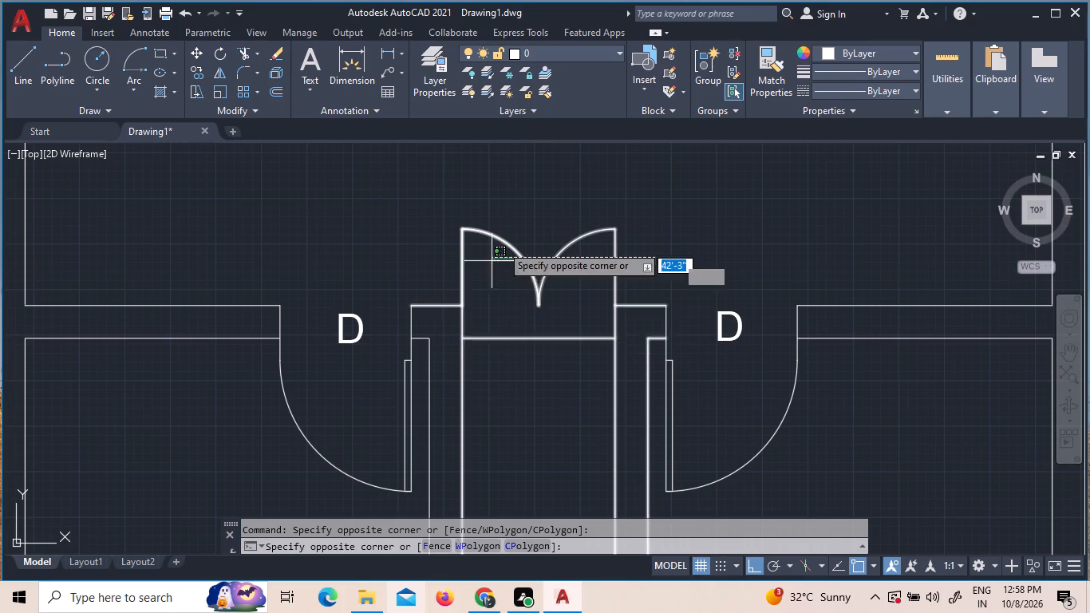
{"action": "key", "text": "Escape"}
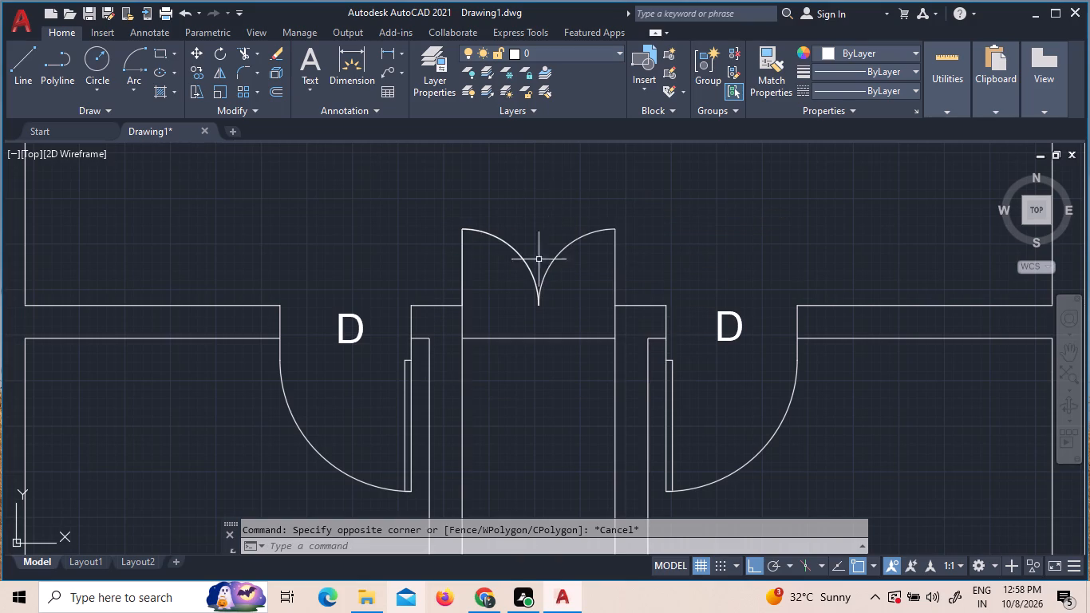
Erase the horizontal line crossing the passage below the double-leaf door.
{"action": "left_click", "coordinate": [531, 336]}
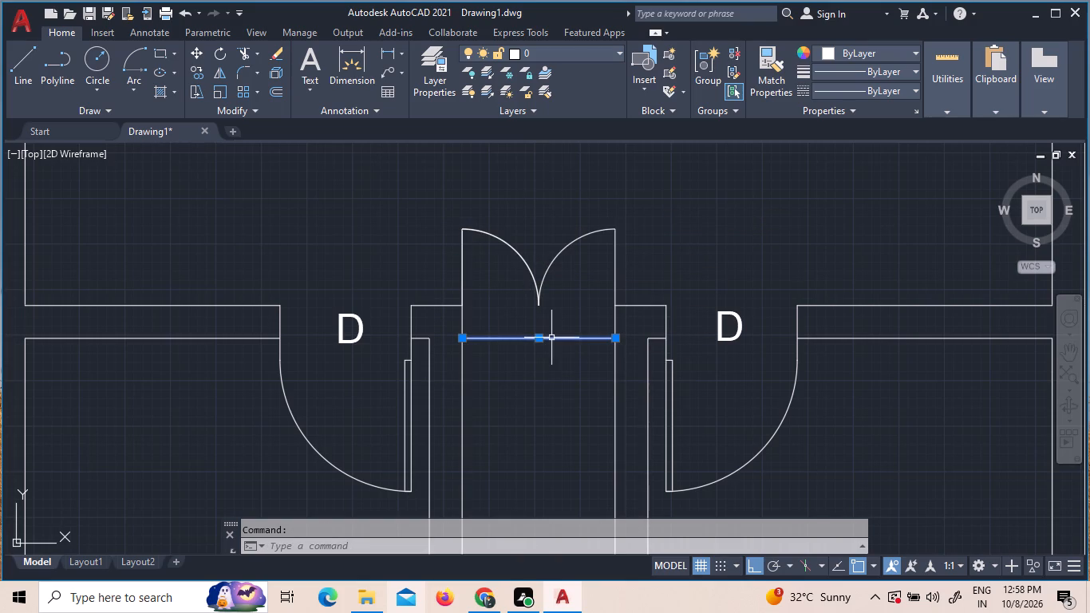
{"action": "key", "text": "Delete"}
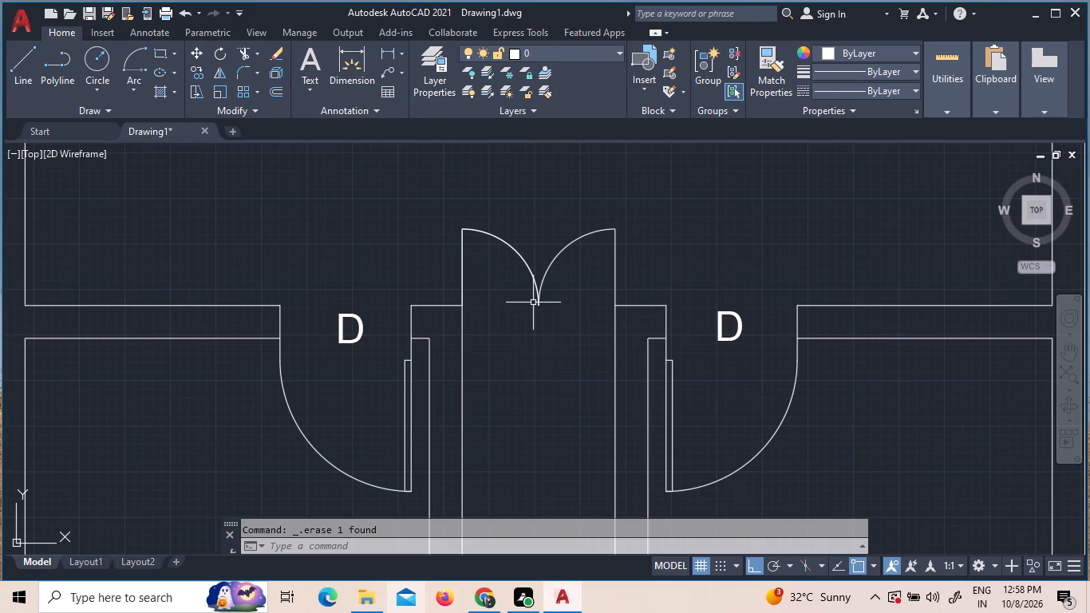
Copy the left door's D label about 4'-6" horizontally into the passage opening below the double-leaf door.
{"action": "left_click", "coordinate": [338, 328]}
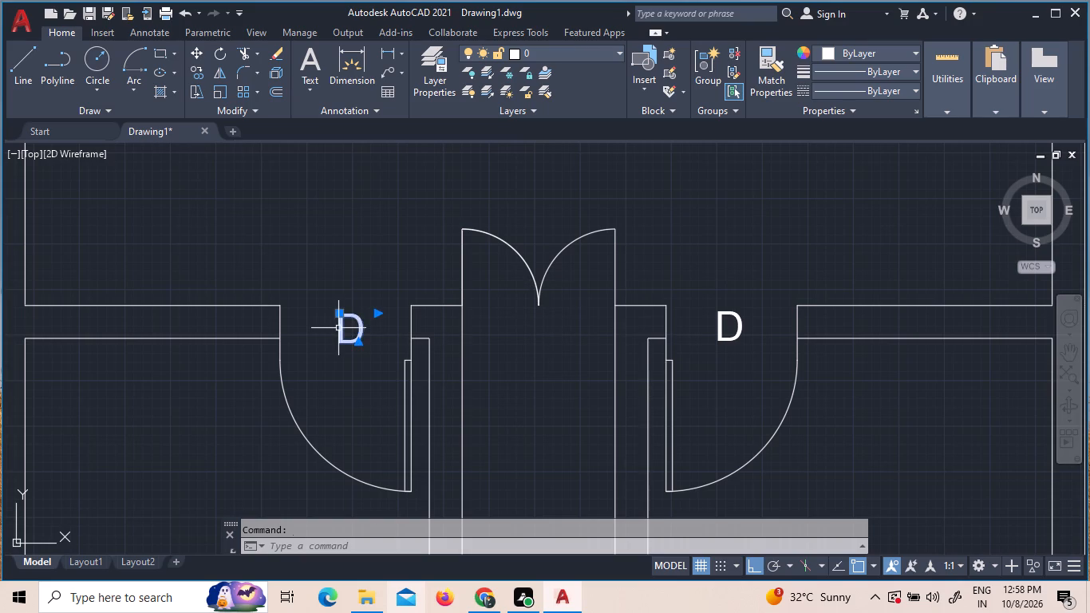
{"action": "right_click", "coordinate": [338, 326]}
{"action": "double_click", "coordinate": [381, 322]}
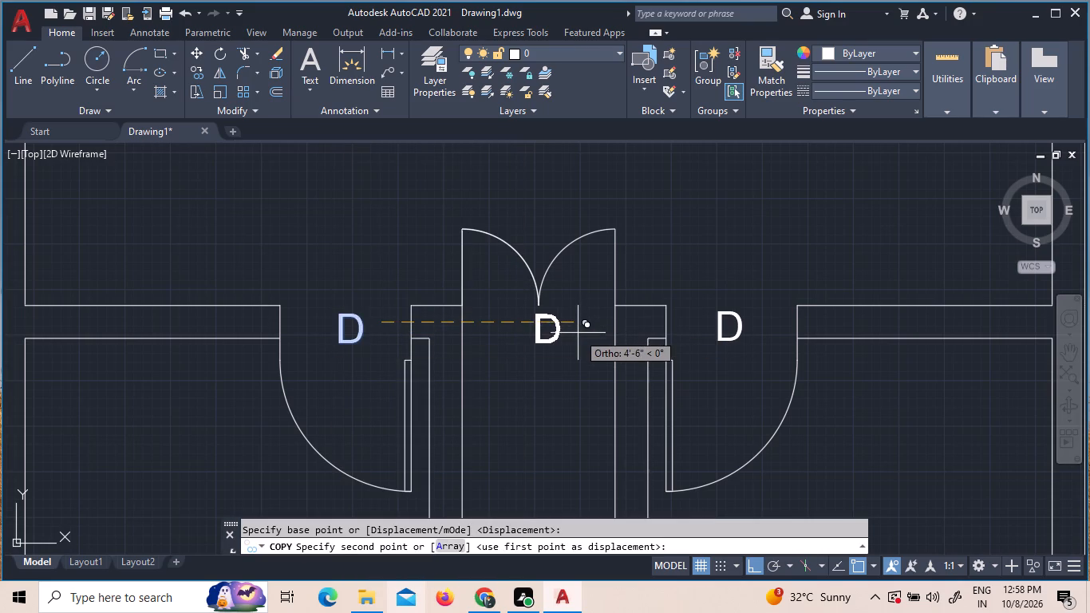
{"action": "left_click", "coordinate": [578, 333]}
{"action": "key", "text": "Escape"}
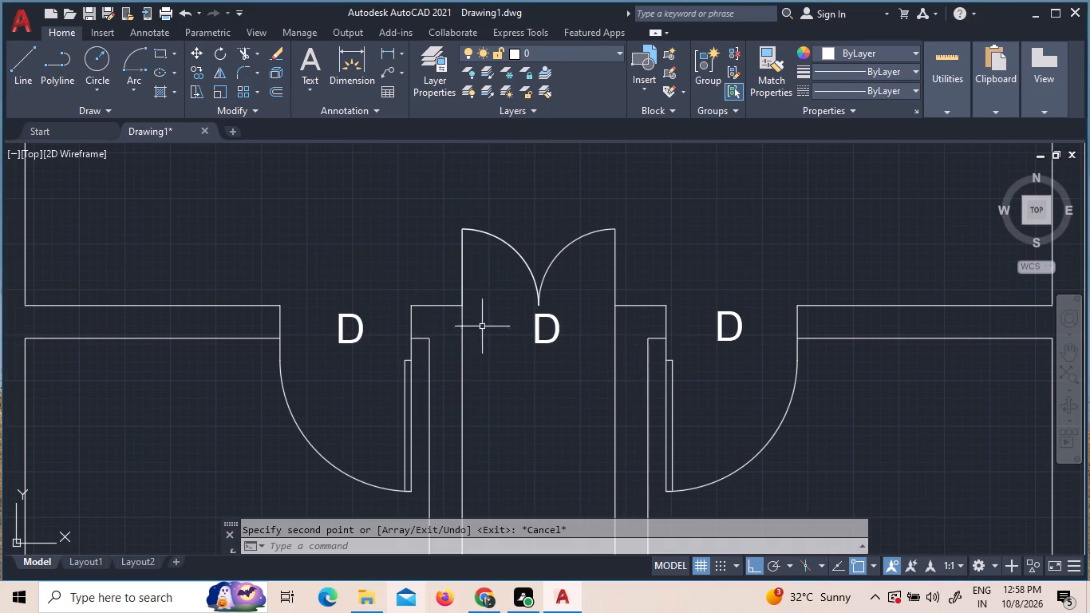
Change the text of the copied label at the double-leaf door to MD.
{"action": "triple_click", "coordinate": [552, 331]}
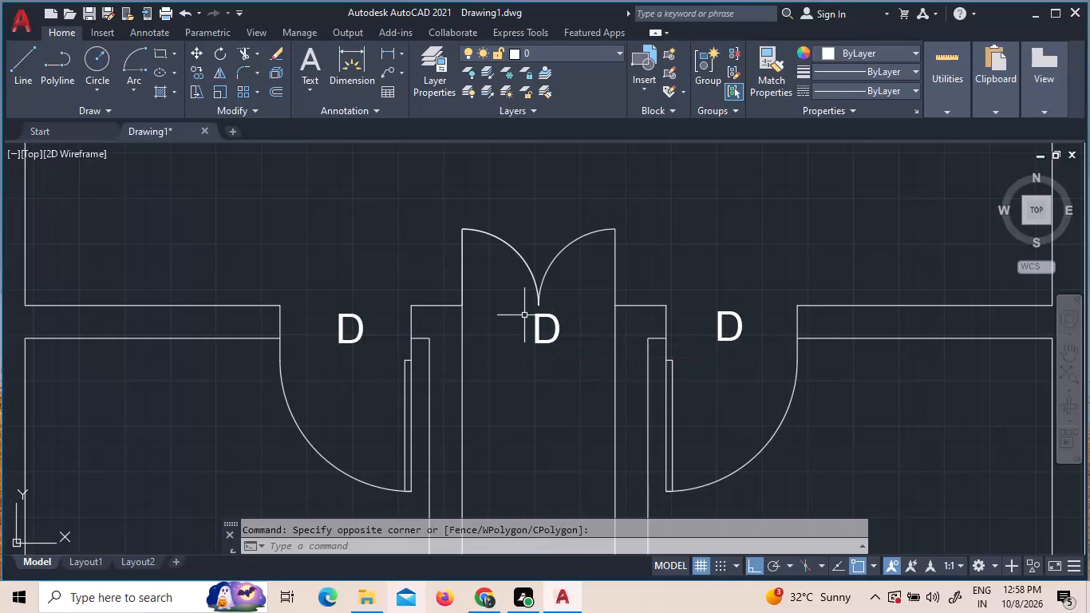
{"action": "triple_click", "coordinate": [539, 319]}
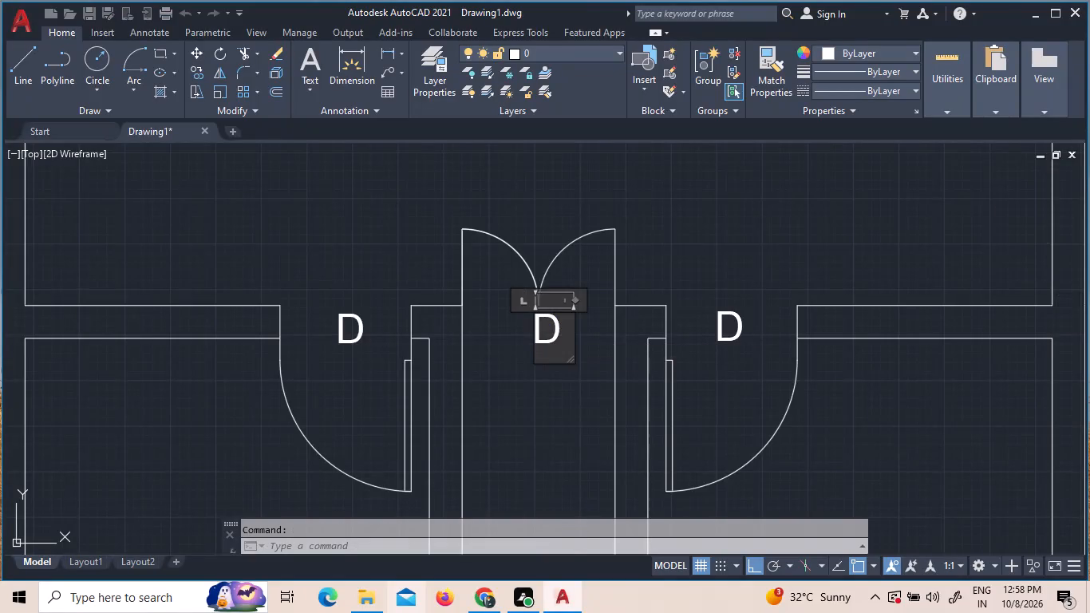
{"action": "left_click", "coordinate": [549, 330]}
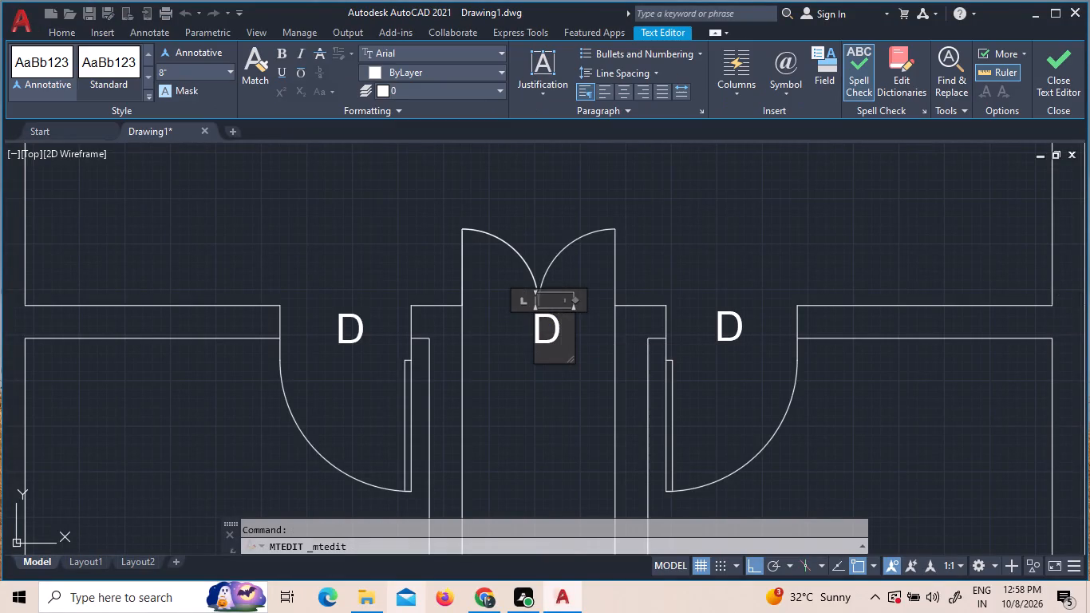
{"action": "key", "text": "BackSpace"}
{"action": "key", "text": "m"}
{"action": "key", "text": "d"}
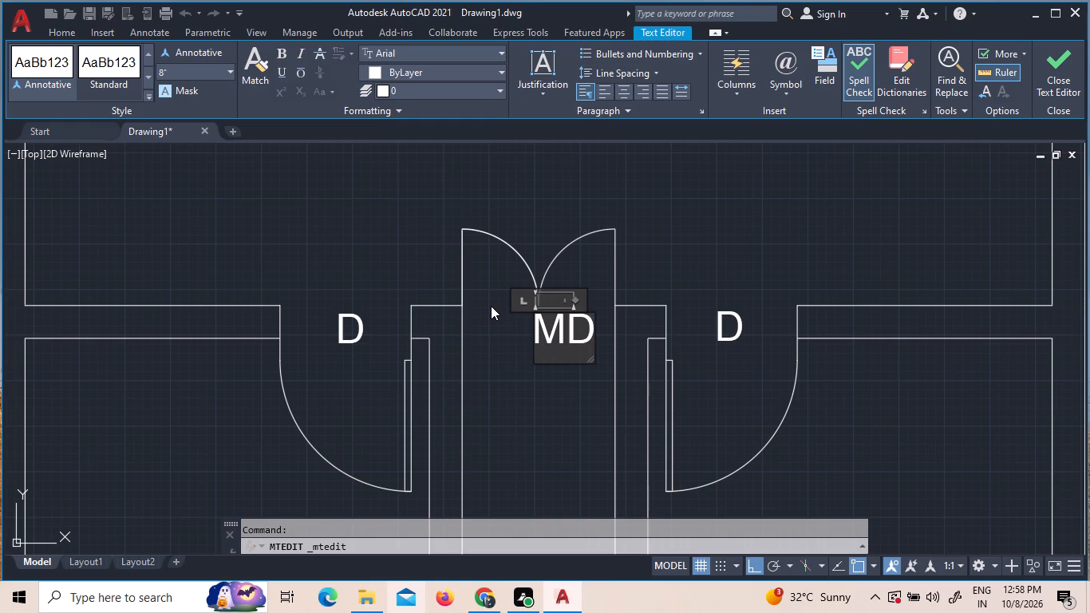
{"action": "left_click", "coordinate": [599, 263]}
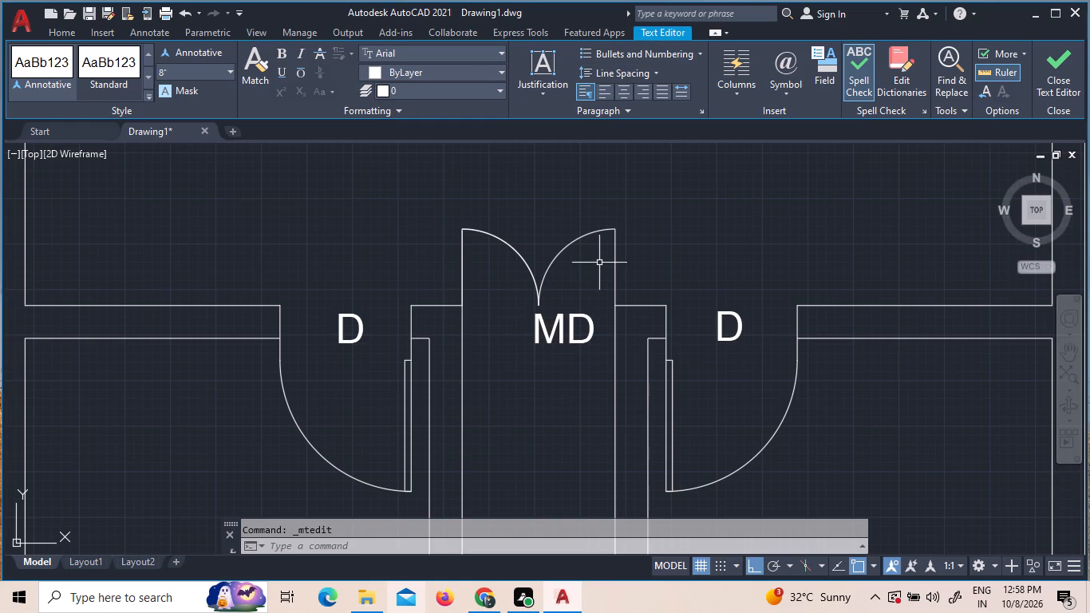
Shift the MD label about 3" to the left by copying it and erasing the original.
{"action": "left_click", "coordinate": [562, 334]}
{"action": "right_click", "coordinate": [559, 334]}
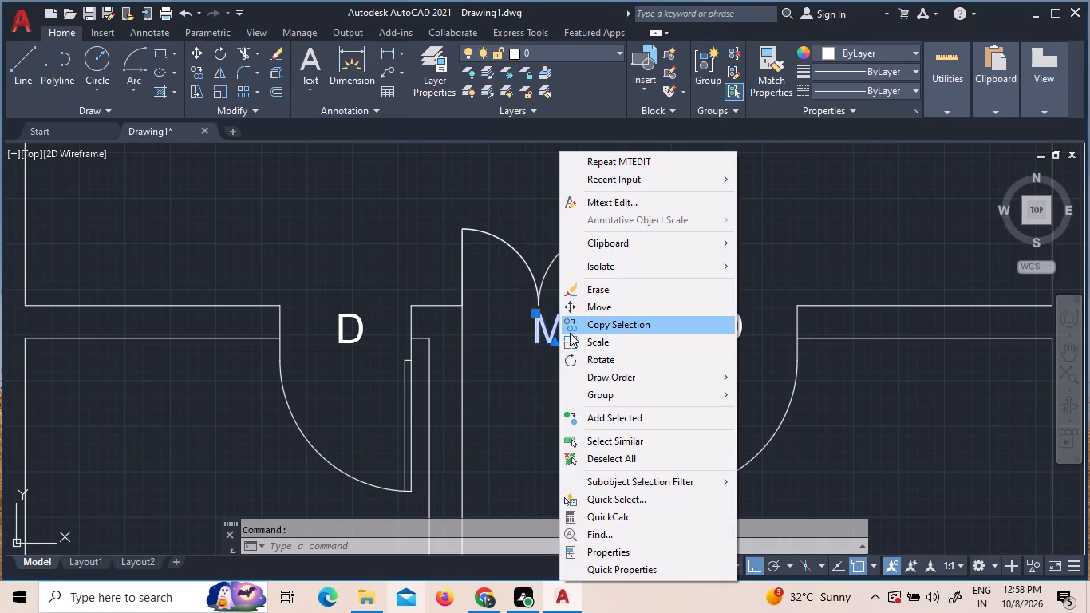
{"action": "left_click", "coordinate": [584, 330]}
{"action": "left_click", "coordinate": [583, 328]}
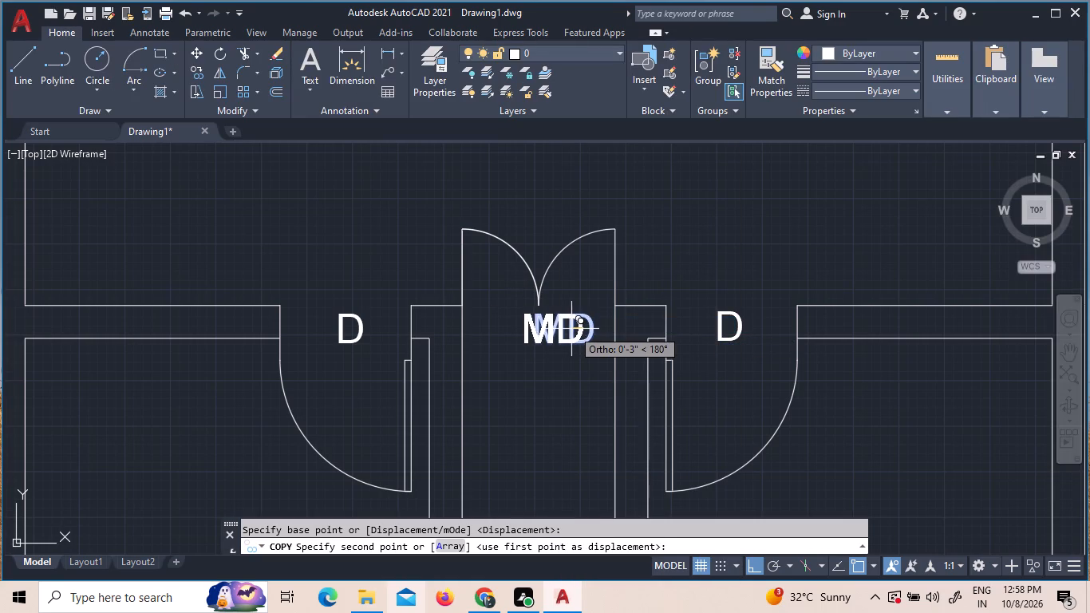
{"action": "left_click", "coordinate": [571, 329]}
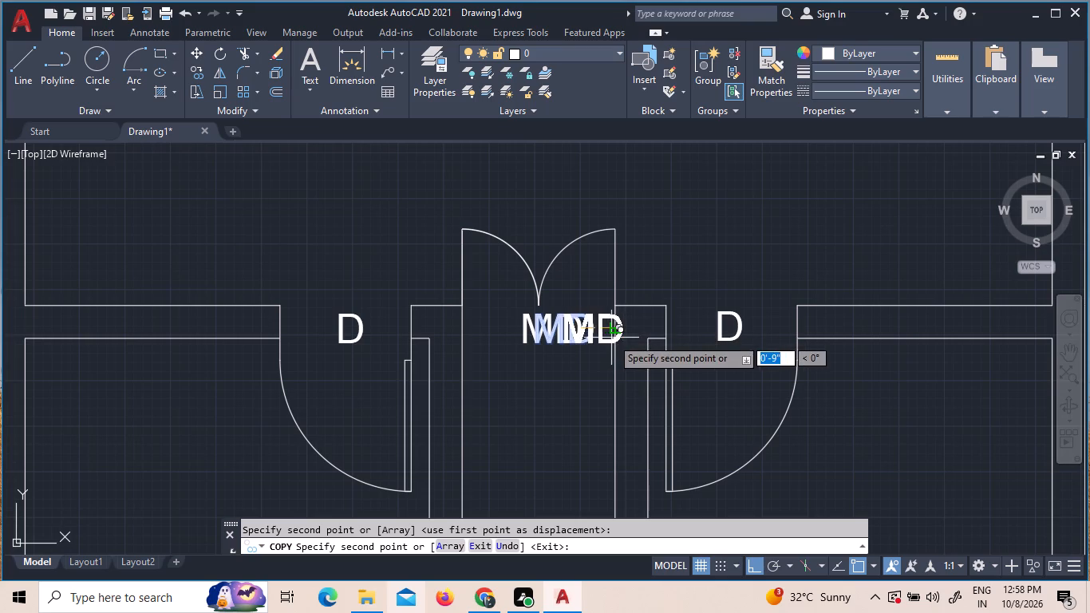
{"action": "key", "text": "Escape"}
{"action": "left_click", "coordinate": [595, 324]}
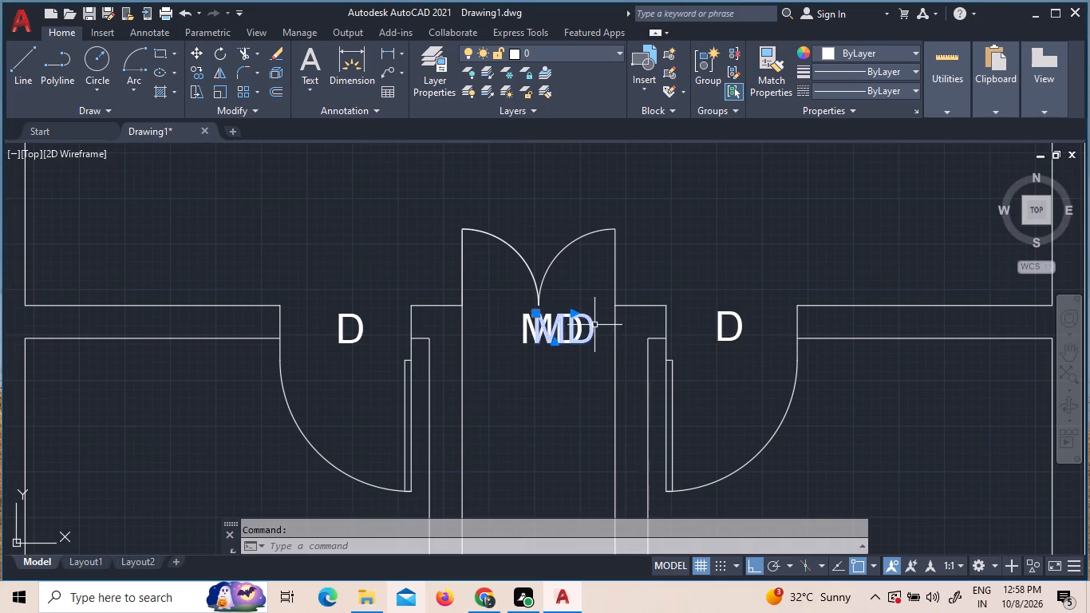
{"action": "key", "text": "Delete"}
Quick-measure the clear width and depth of the room on the right of the passage below the living hall.
{"action": "scroll", "coordinate": [608, 330], "scroll_direction": "down", "scroll_amount": 3}
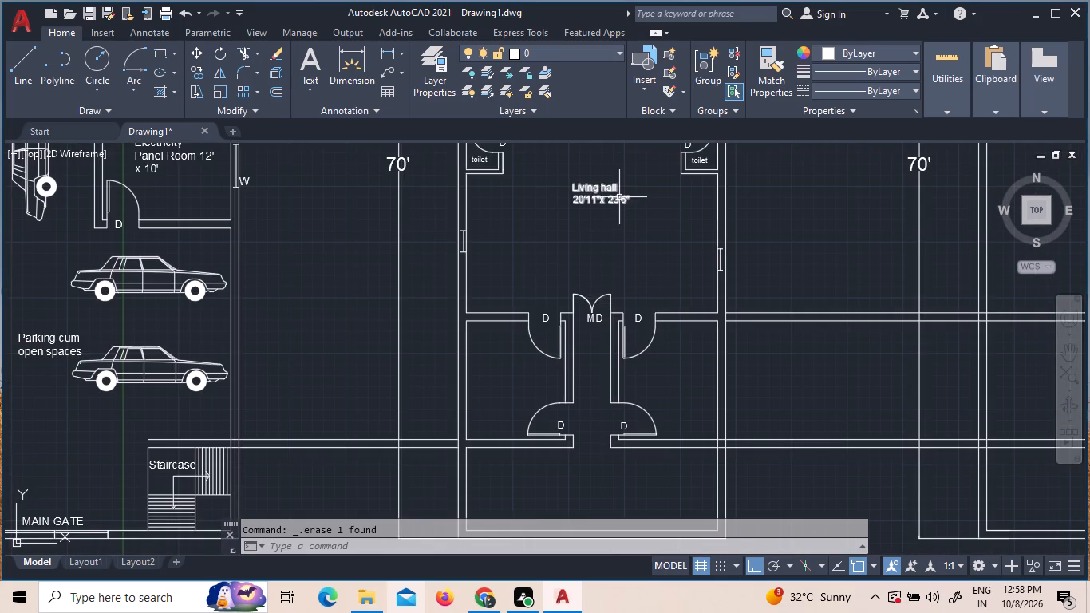
{"action": "scroll", "coordinate": [626, 246], "scroll_direction": "down", "scroll_amount": 2}
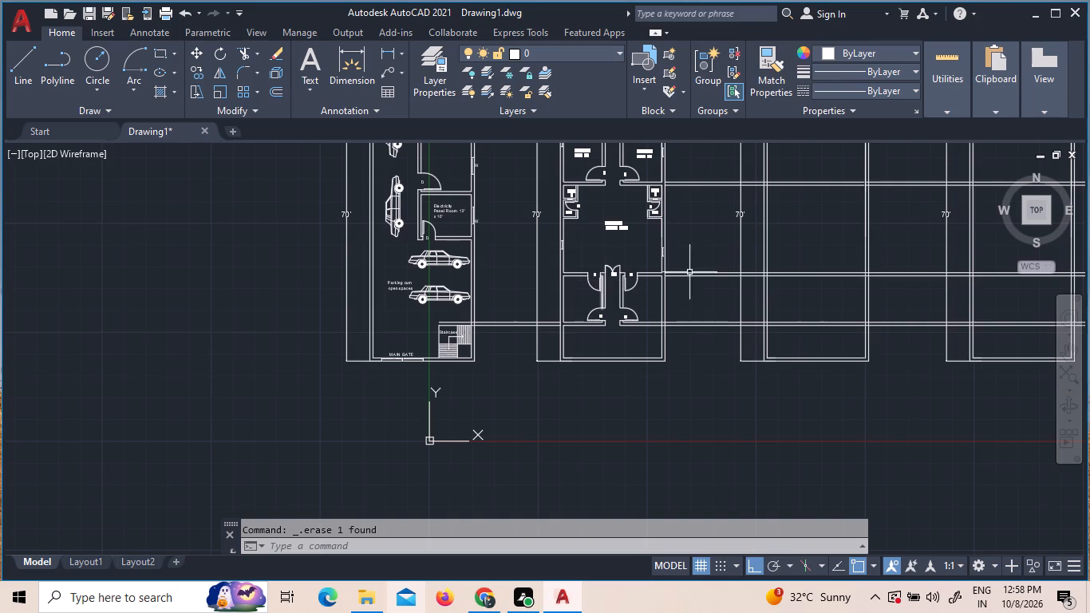
{"action": "left_click", "coordinate": [940, 70]}
{"action": "left_click", "coordinate": [949, 139]}
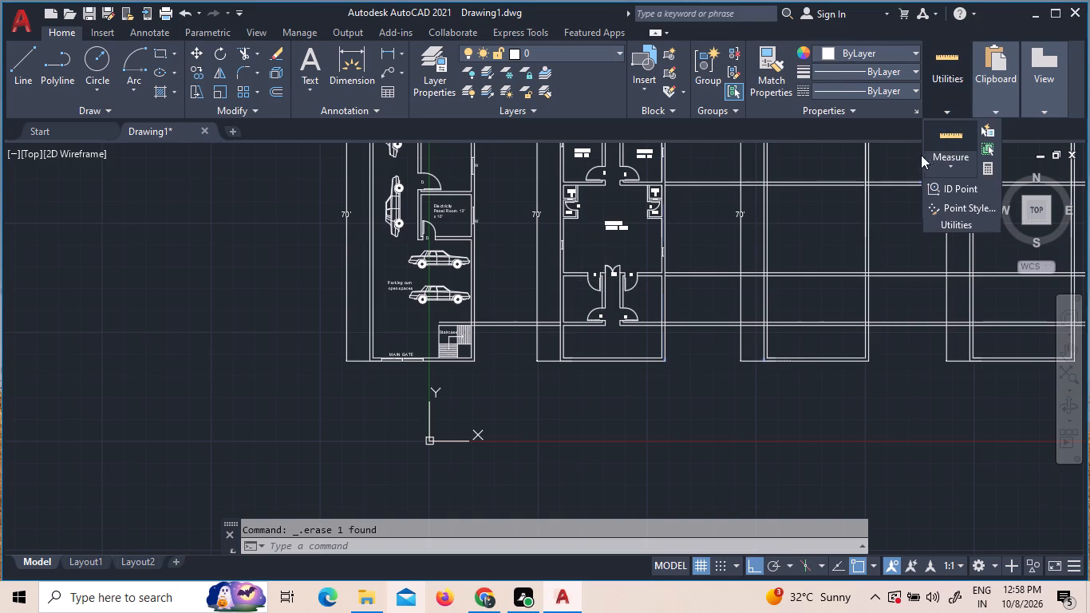
{"action": "scroll", "coordinate": [567, 301], "scroll_direction": "up", "scroll_amount": 3}
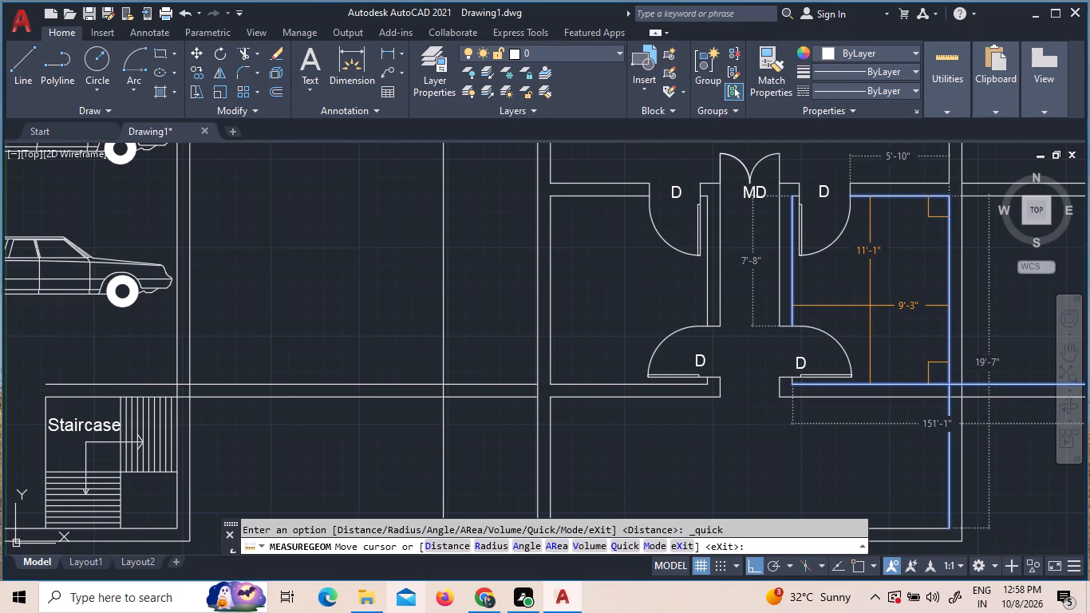
{"action": "scroll", "coordinate": [871, 318], "scroll_direction": "down", "scroll_amount": 2}
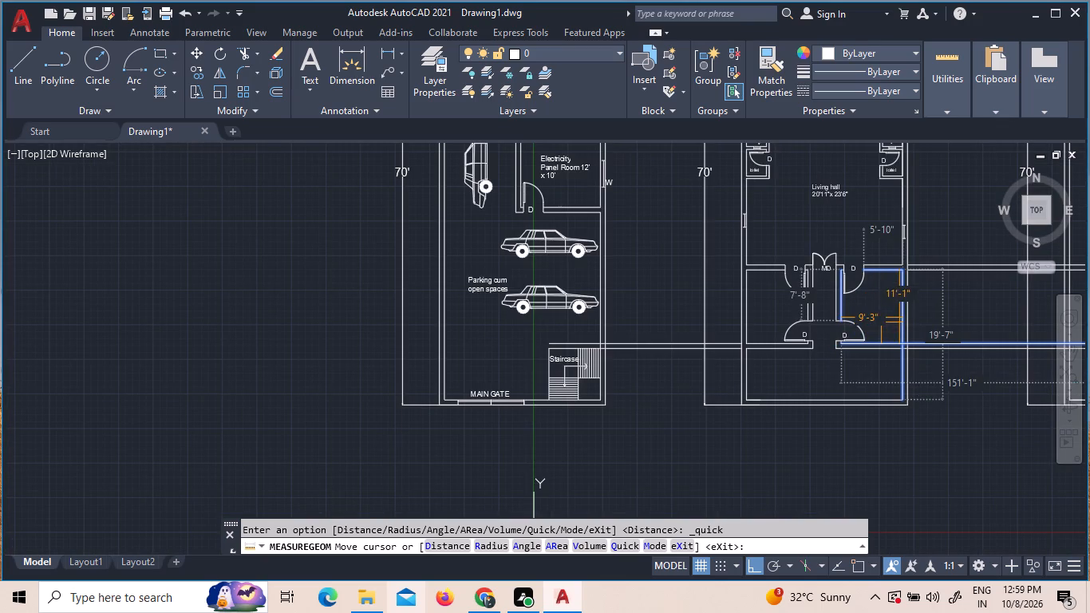
{"action": "key", "text": "Escape"}
Copy the left Bedroom label above the living hall about 34'-7" straight down into the room left of the lower passage.
{"action": "scroll", "coordinate": [871, 247], "scroll_direction": "up", "scroll_amount": 1}
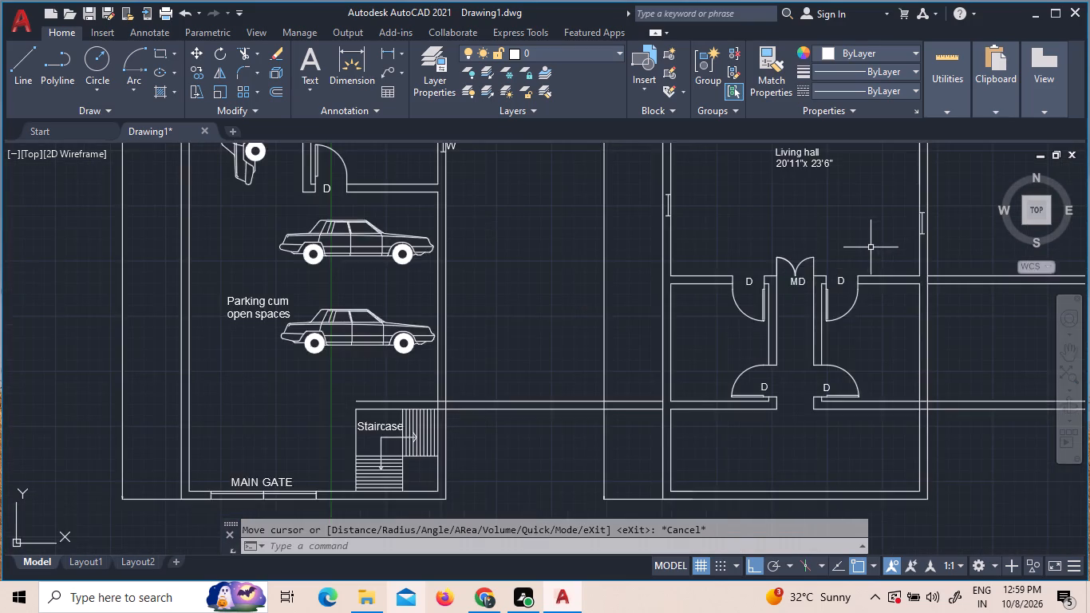
{"action": "scroll", "coordinate": [863, 255], "scroll_direction": "down", "scroll_amount": 4}
{"action": "scroll", "coordinate": [856, 192], "scroll_direction": "up", "scroll_amount": 3}
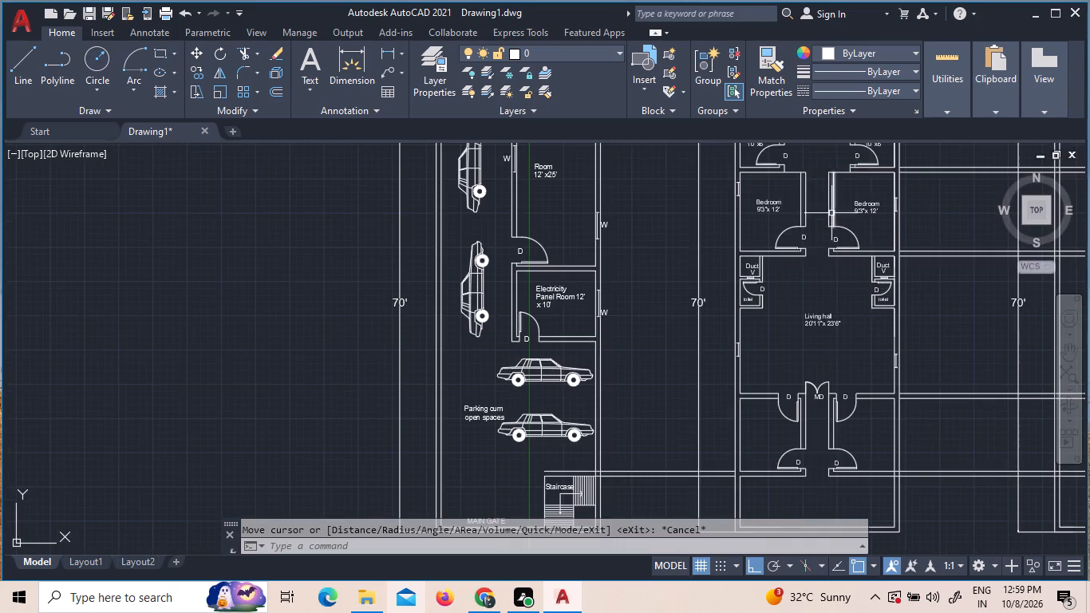
{"action": "scroll", "coordinate": [804, 219], "scroll_direction": "up", "scroll_amount": 3}
{"action": "left_click", "coordinate": [648, 157]}
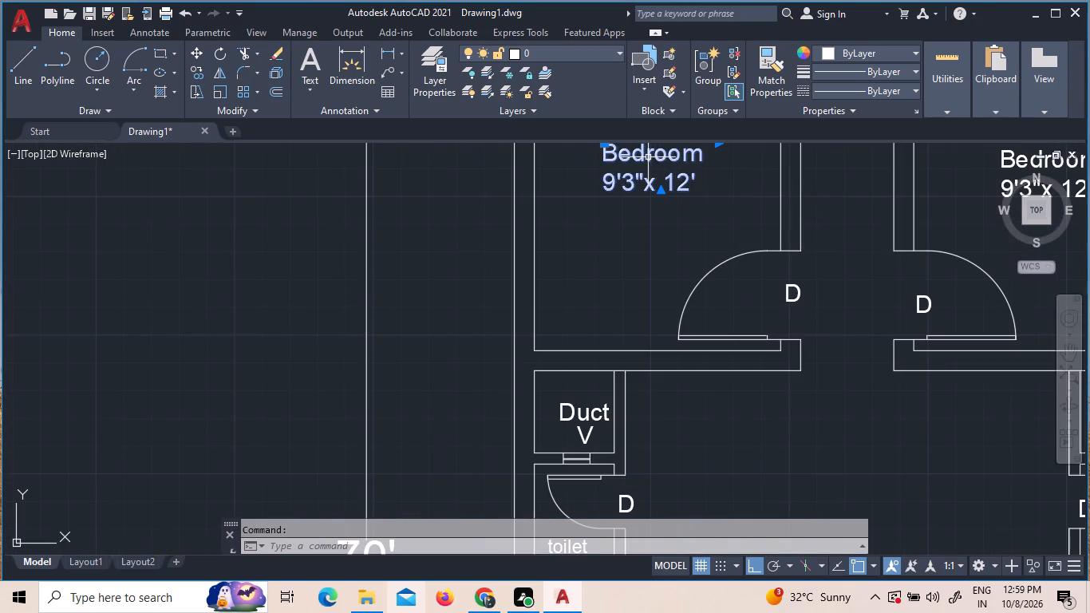
{"action": "right_click", "coordinate": [648, 157]}
{"action": "left_click", "coordinate": [681, 331]}
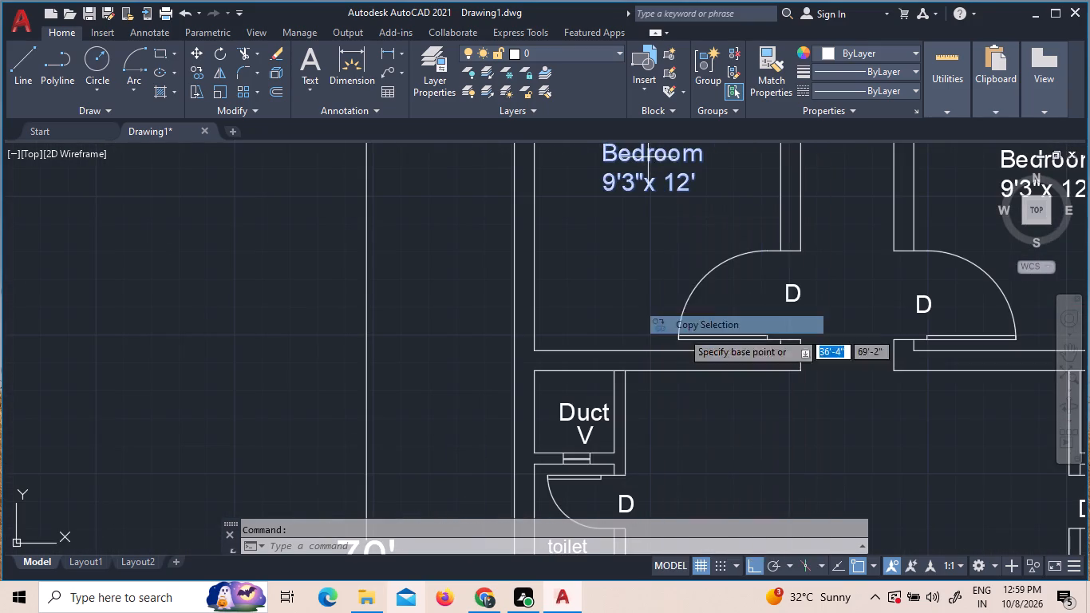
{"action": "left_click", "coordinate": [665, 258]}
{"action": "scroll", "coordinate": [675, 366], "scroll_direction": "down", "scroll_amount": 6}
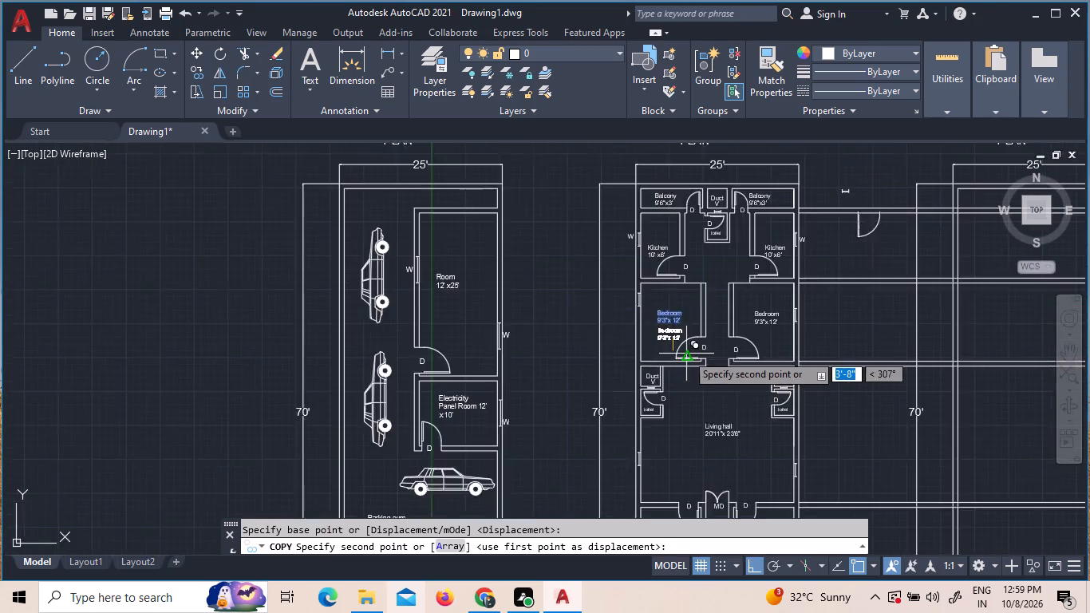
{"action": "scroll", "coordinate": [689, 358], "scroll_direction": "down", "scroll_amount": 1}
{"action": "scroll", "coordinate": [690, 428], "scroll_direction": "up", "scroll_amount": 6}
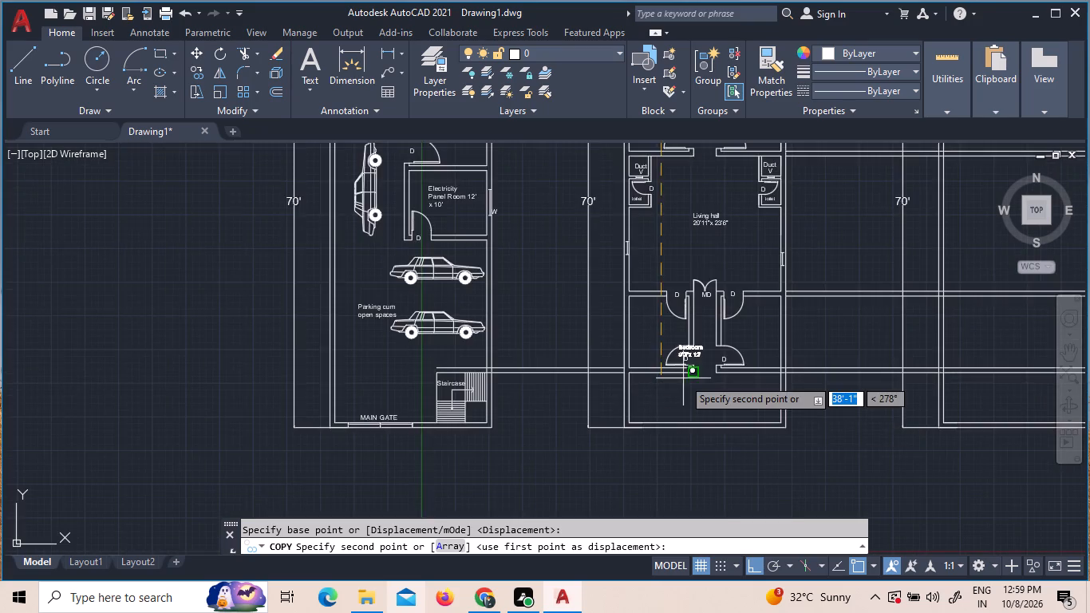
{"action": "scroll", "coordinate": [683, 378], "scroll_direction": "up", "scroll_amount": 3}
{"action": "left_click", "coordinate": [645, 309]}
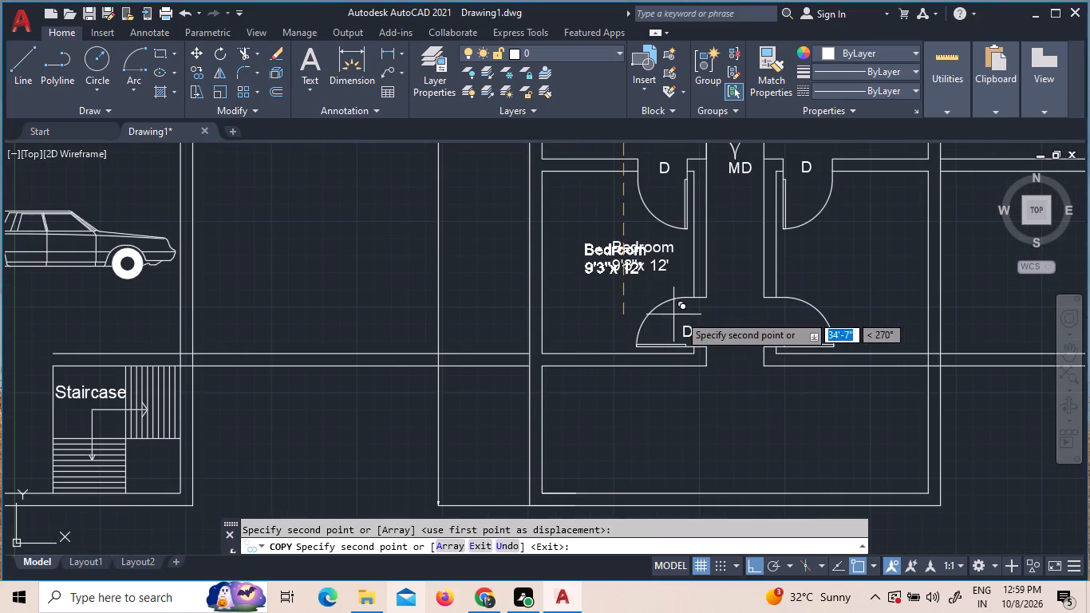
{"action": "key", "text": "Escape"}
Change the copied Bedroom label's size text to 9'3"x 11' 1", with the 1" on its own line.
{"action": "left_click", "coordinate": [626, 254]}
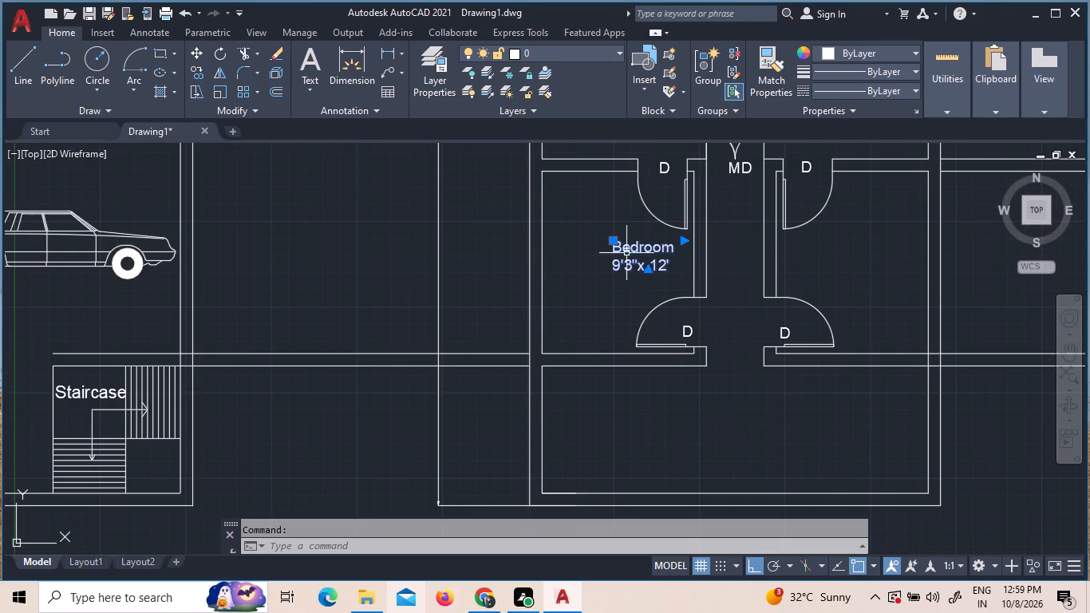
{"action": "double_click", "coordinate": [617, 246]}
{"action": "left_click_drag", "start_coordinate": [617, 246], "coordinate": [628, 257]}
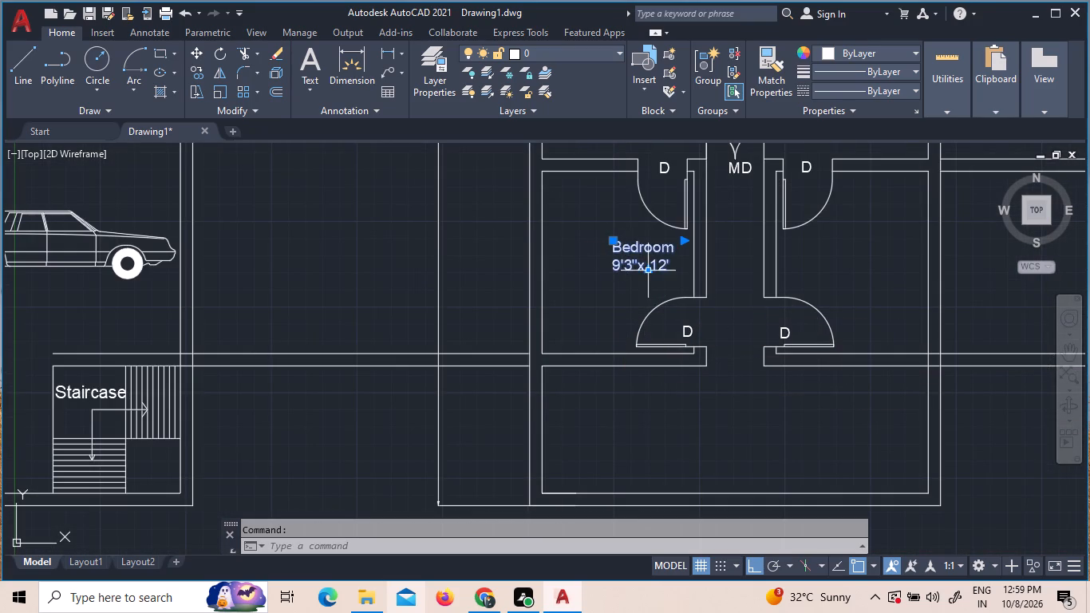
{"action": "triple_click", "coordinate": [638, 264]}
{"action": "left_click", "coordinate": [637, 263]}
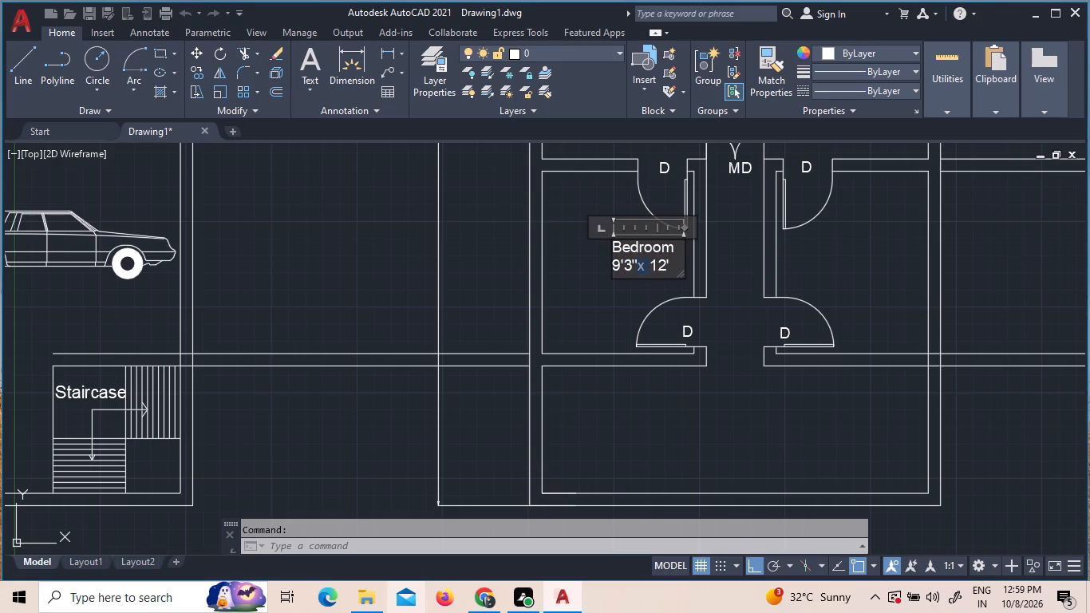
{"action": "left_click", "coordinate": [674, 268]}
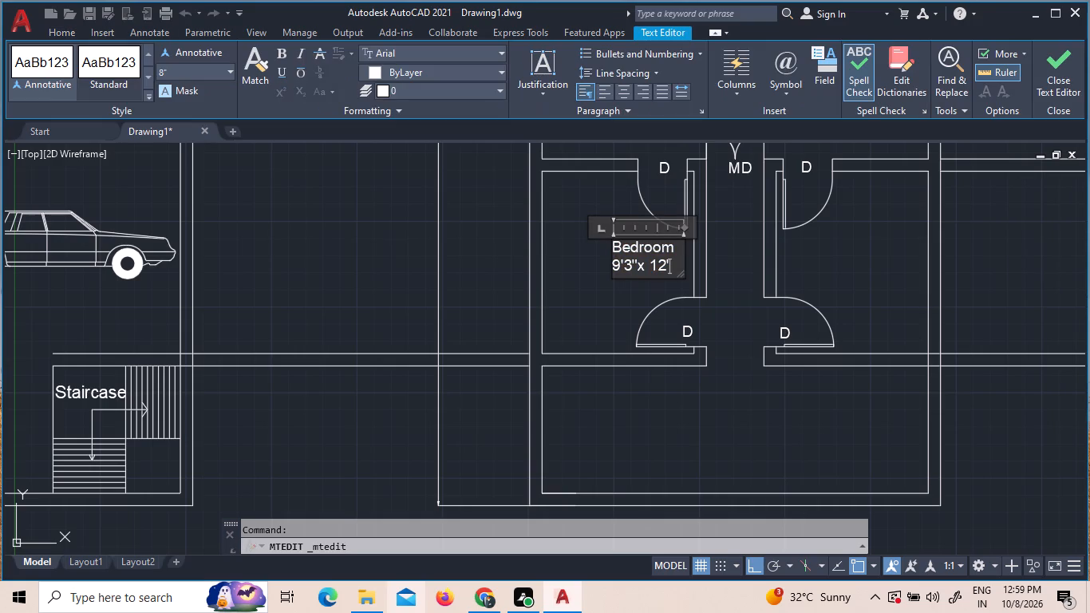
{"action": "key", "text": "BackSpace"}
{"action": "key", "text": "BackSpace"}
{"action": "type", "text": "1'"}
{"action": "key", "text": "Return"}
{"action": "key", "text": "1"}
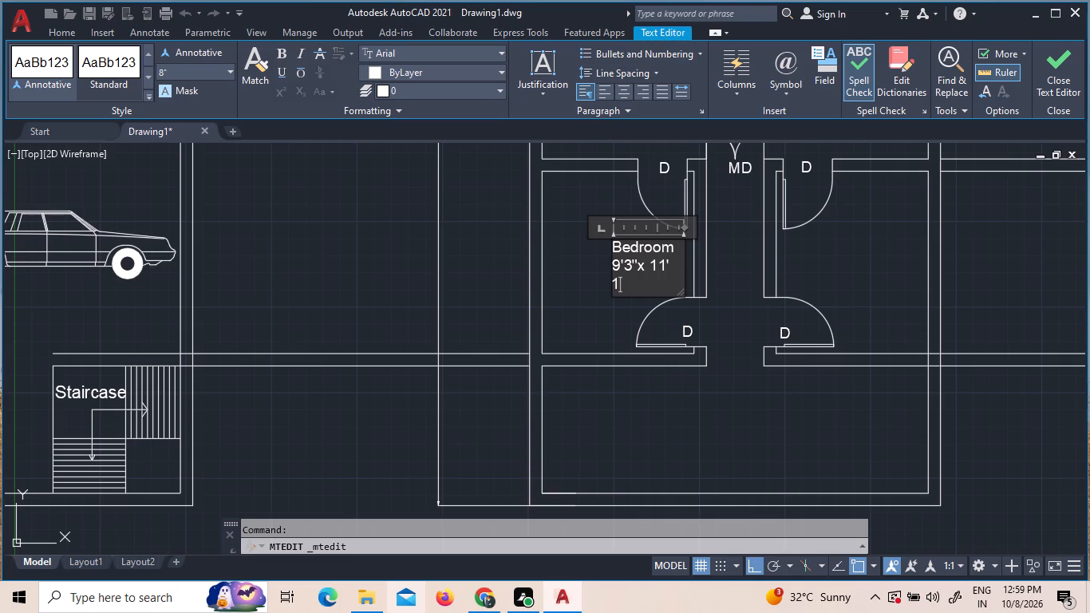
{"action": "key", "text": "shift+quotedbl"}
{"action": "key", "text": "Return"}
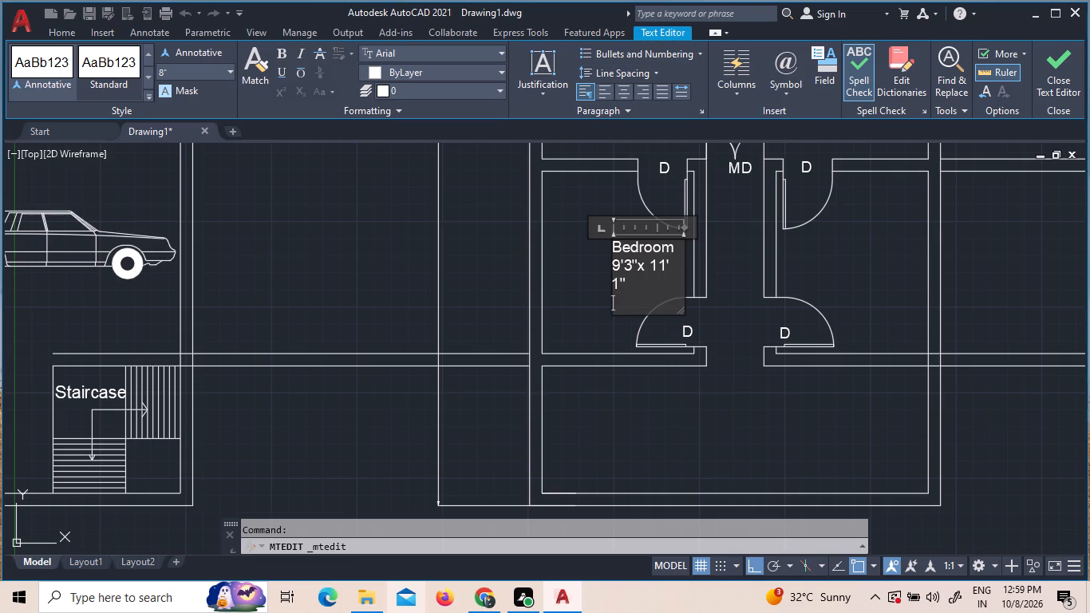
Widen the text frame of the copied Bedroom label across the passage wall.
{"action": "left_click", "coordinate": [684, 271]}
{"action": "left_click_drag", "start_coordinate": [683, 271], "coordinate": [733, 267]}
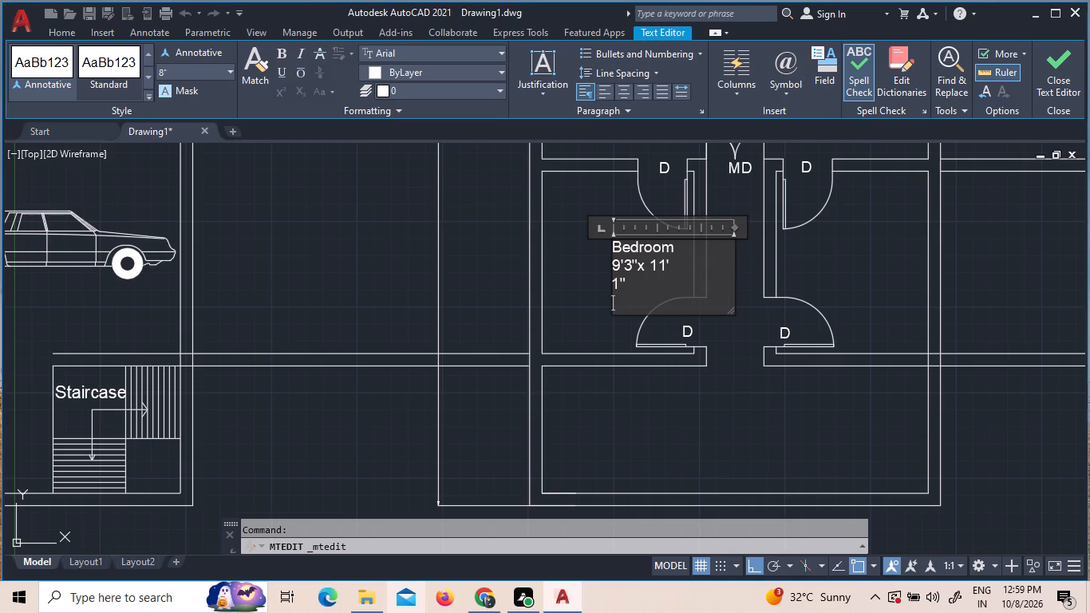
{"action": "left_click", "coordinate": [681, 264]}
{"action": "left_click", "coordinate": [628, 330]}
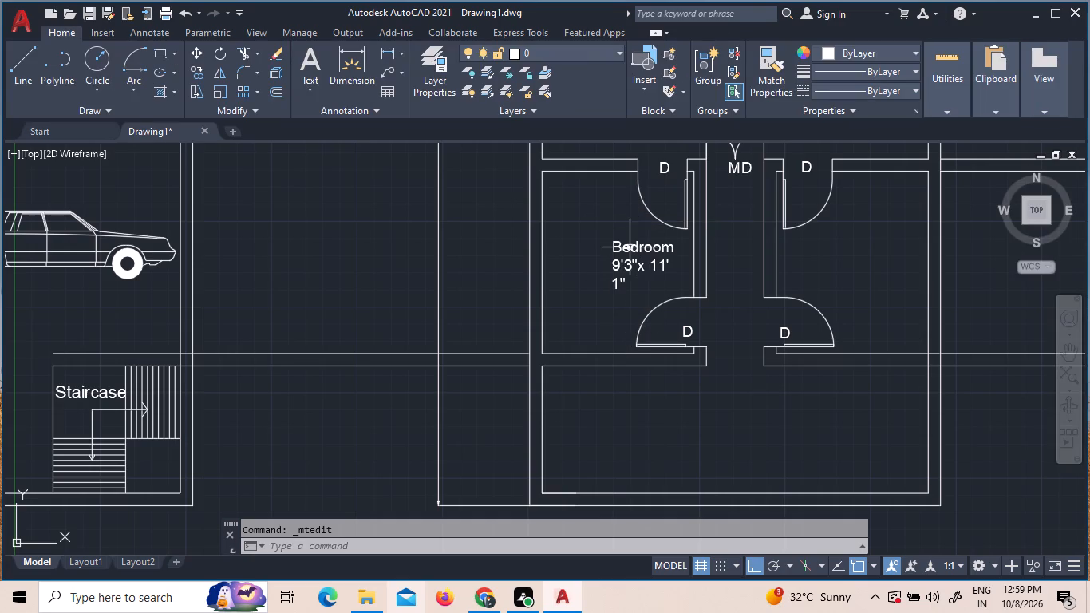
Move the copied Bedroom label horizontally toward the room's outer left wall, clear of the door swings.
{"action": "left_click", "coordinate": [630, 254]}
{"action": "right_click", "coordinate": [630, 253]}
{"action": "double_click", "coordinate": [682, 314]}
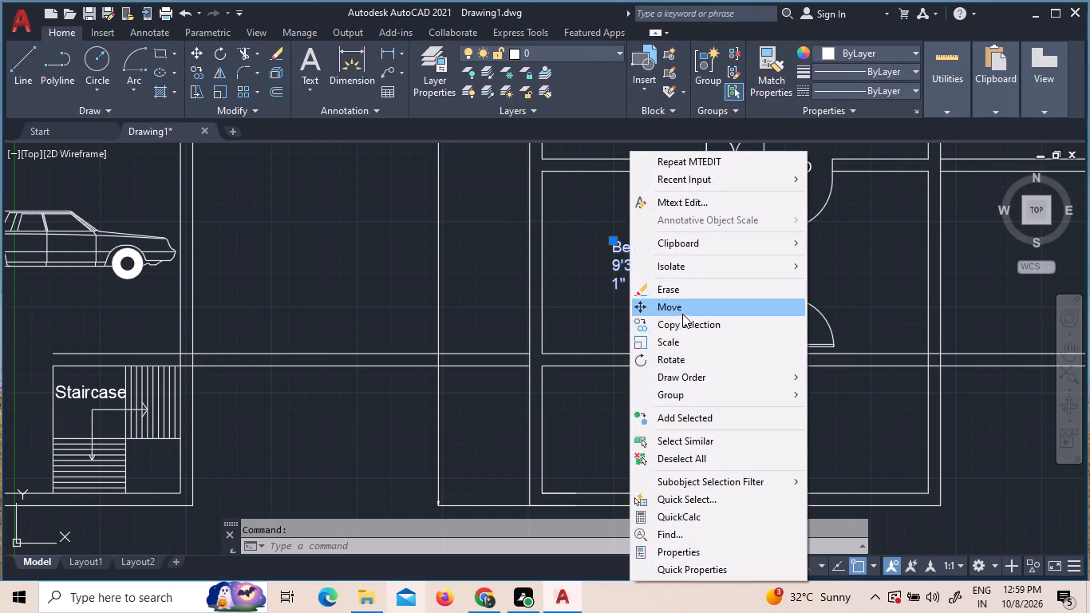
{"action": "left_click", "coordinate": [637, 306]}
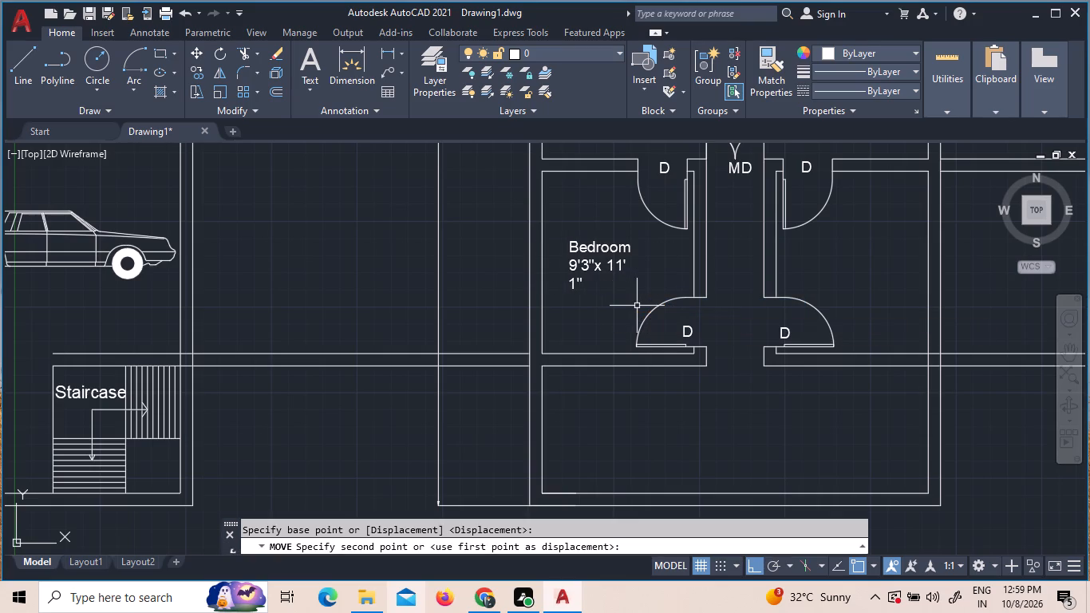
Rewrite the lower-left Bedroom label's size on a single line as 9'3"x11'1", without the space after the x.
{"action": "triple_click", "coordinate": [604, 258]}
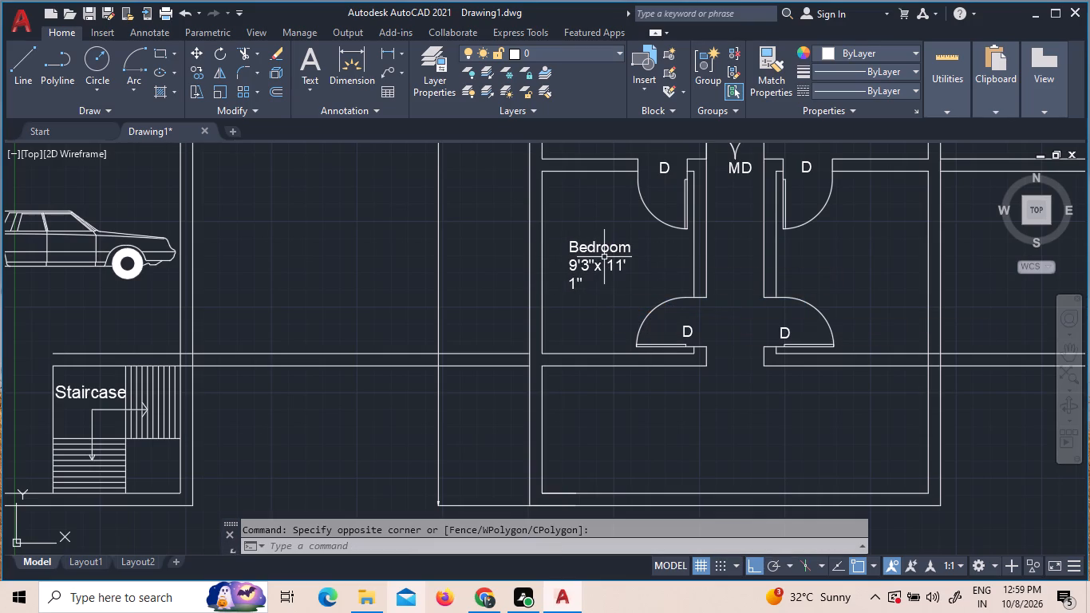
{"action": "triple_click", "coordinate": [598, 247]}
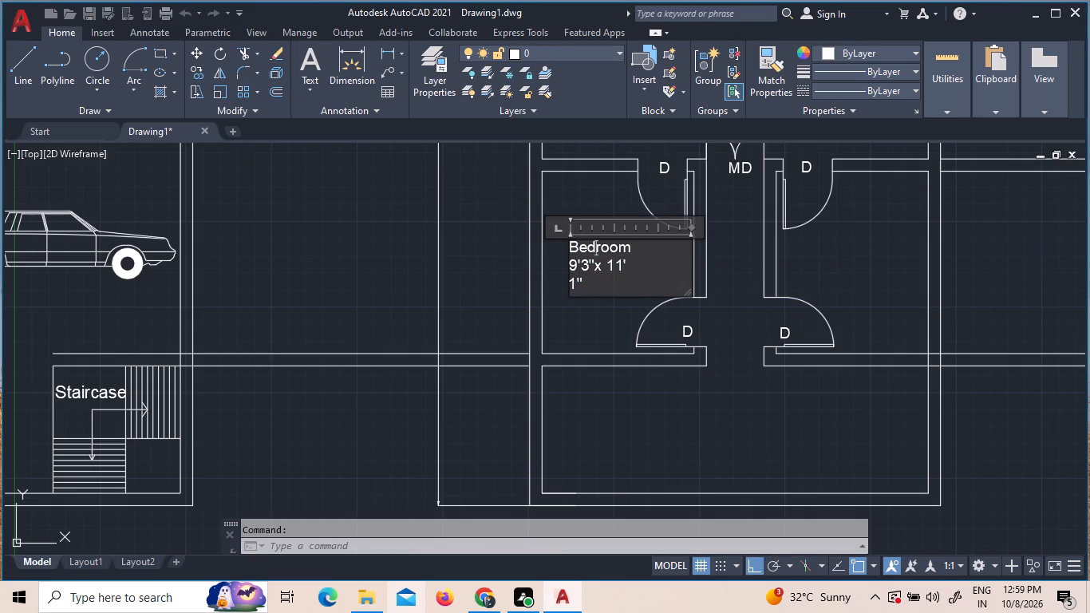
{"action": "left_click", "coordinate": [654, 265]}
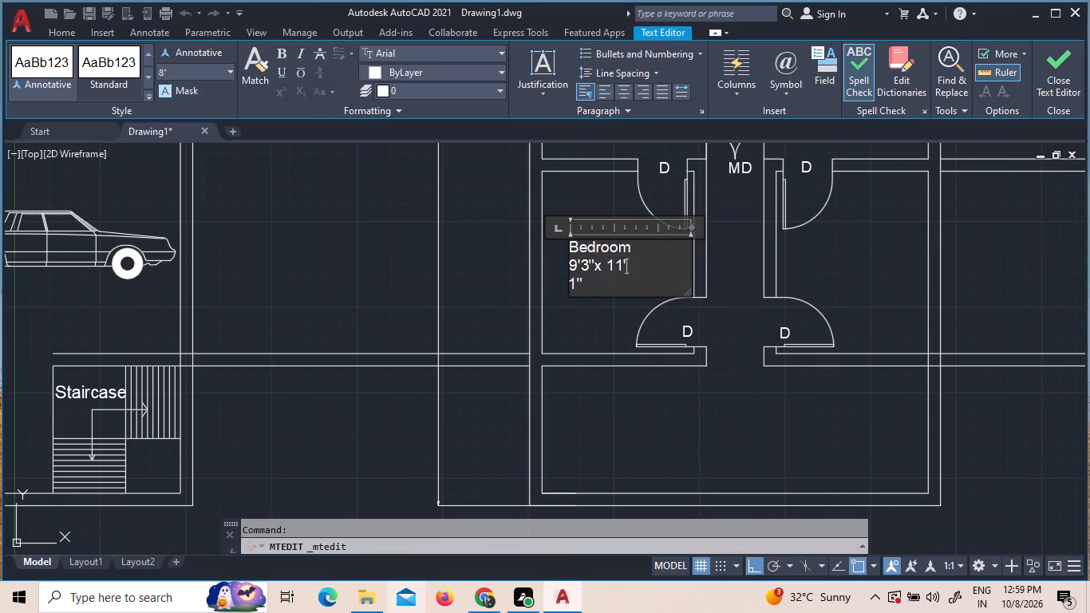
{"action": "left_click", "coordinate": [609, 265]}
{"action": "key", "text": "BackSpace"}
{"action": "left_click", "coordinate": [571, 289]}
{"action": "left_click", "coordinate": [592, 285]}
{"action": "key", "text": "BackSpace"}
{"action": "key", "text": "BackSpace"}
{"action": "key", "text": "BackSpace"}
{"action": "key", "text": "1"}
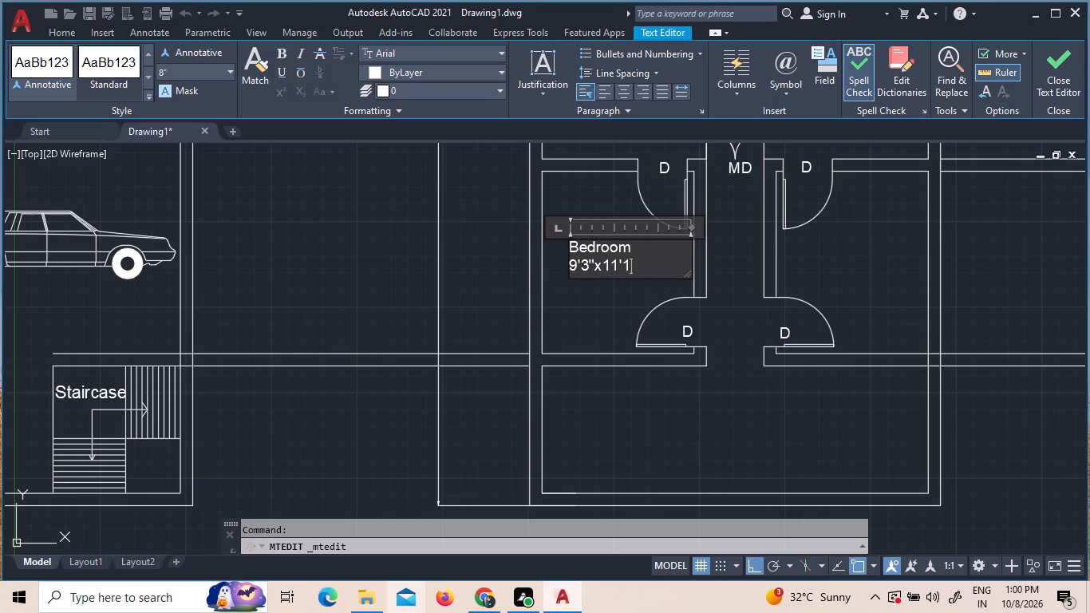
{"action": "key", "text": "shift+quotedbl"}
{"action": "left_click", "coordinate": [616, 301]}
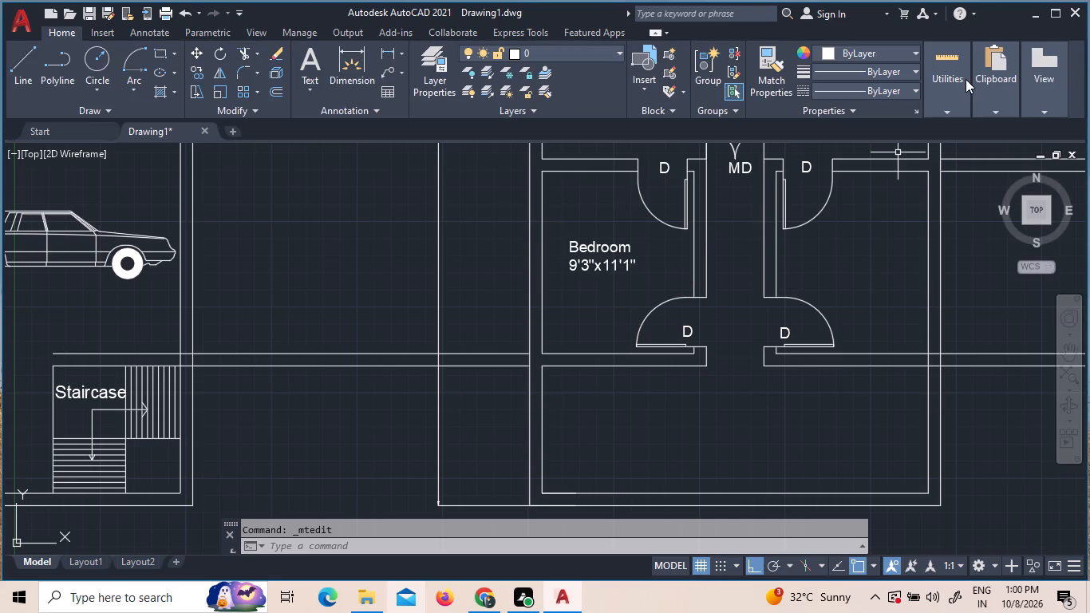
Quick-measure the clear width and depth of the lower-left bedroom and dismiss the PDF app notification.
{"action": "left_click", "coordinate": [966, 79]}
{"action": "left_click", "coordinate": [966, 136]}
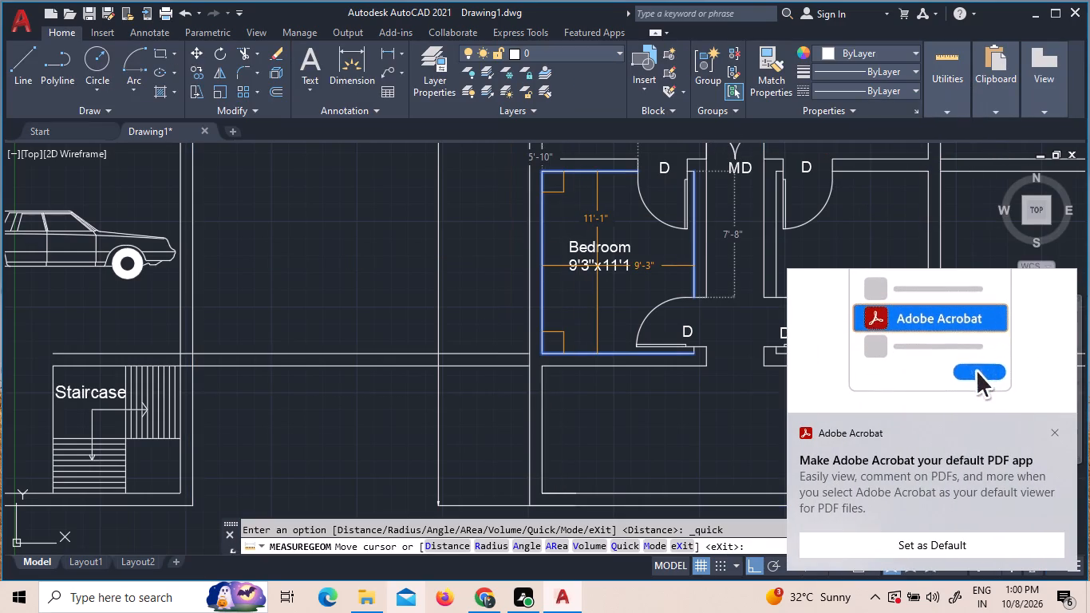
{"action": "key", "text": "Escape"}
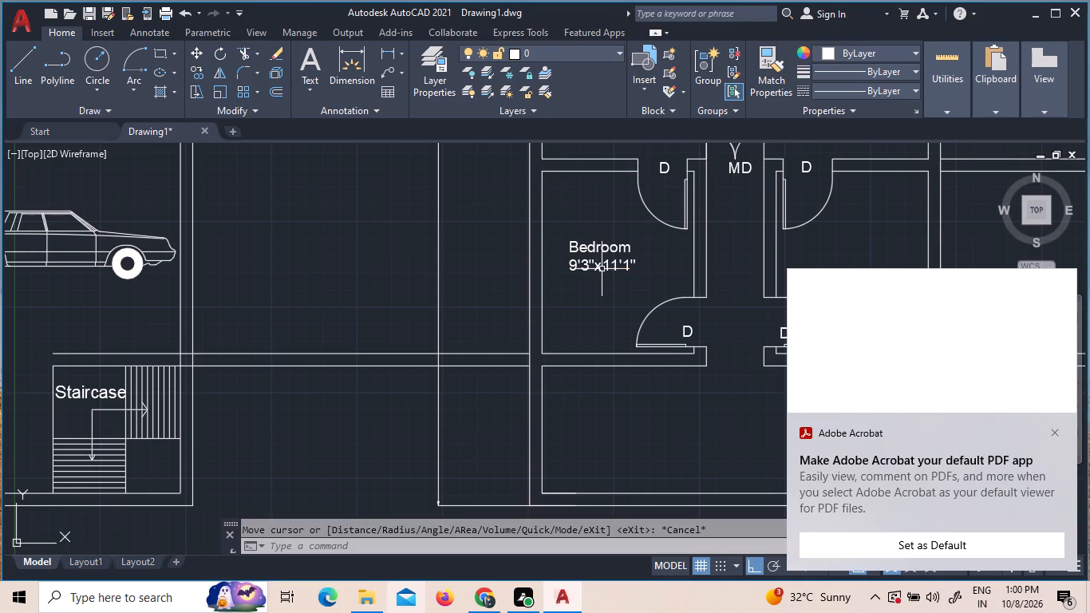
{"action": "left_click", "coordinate": [1055, 430]}
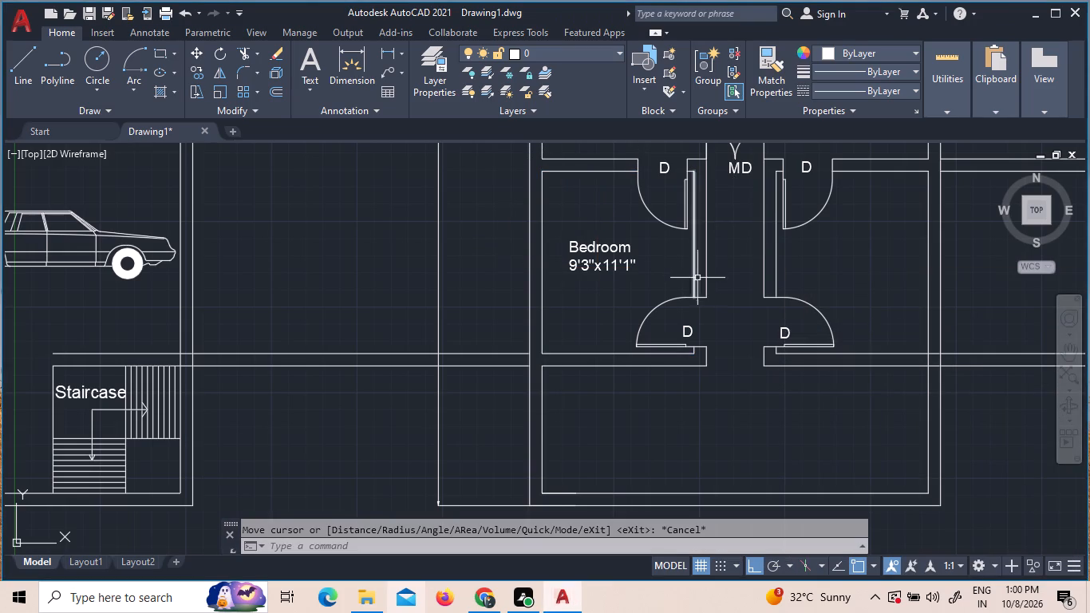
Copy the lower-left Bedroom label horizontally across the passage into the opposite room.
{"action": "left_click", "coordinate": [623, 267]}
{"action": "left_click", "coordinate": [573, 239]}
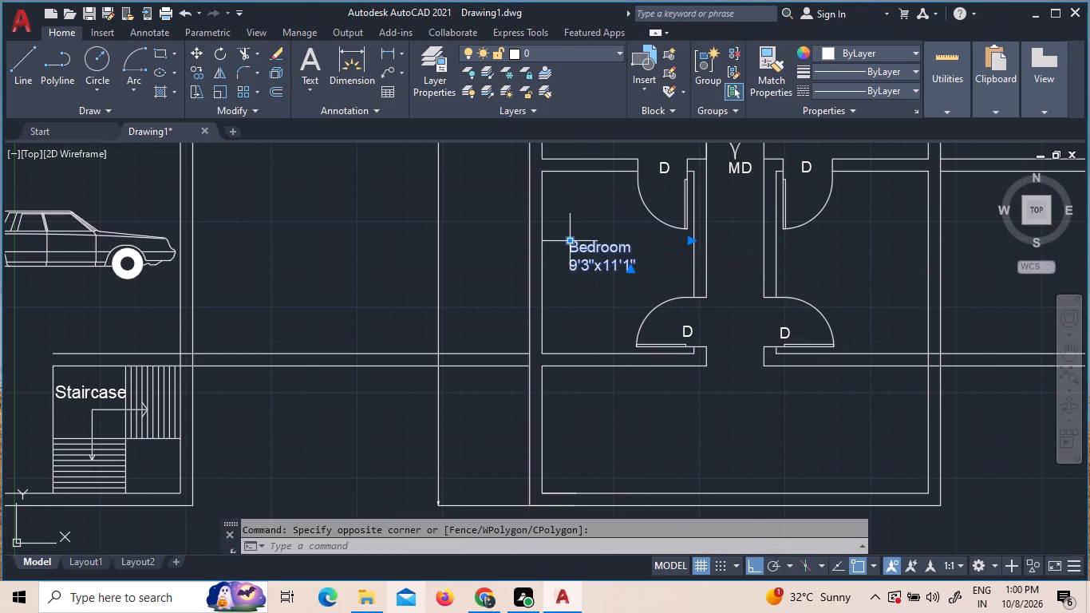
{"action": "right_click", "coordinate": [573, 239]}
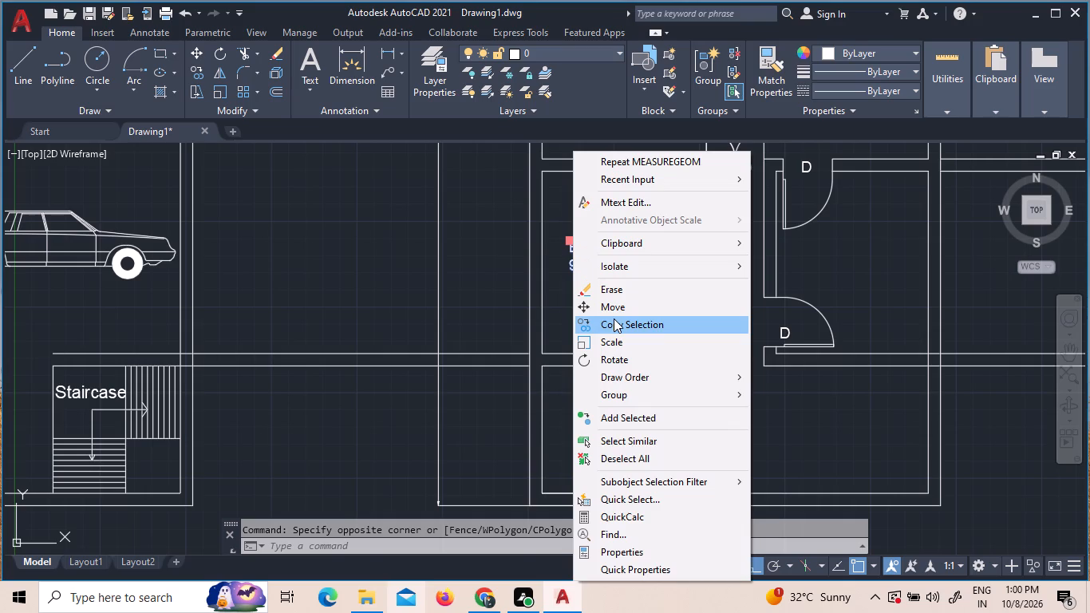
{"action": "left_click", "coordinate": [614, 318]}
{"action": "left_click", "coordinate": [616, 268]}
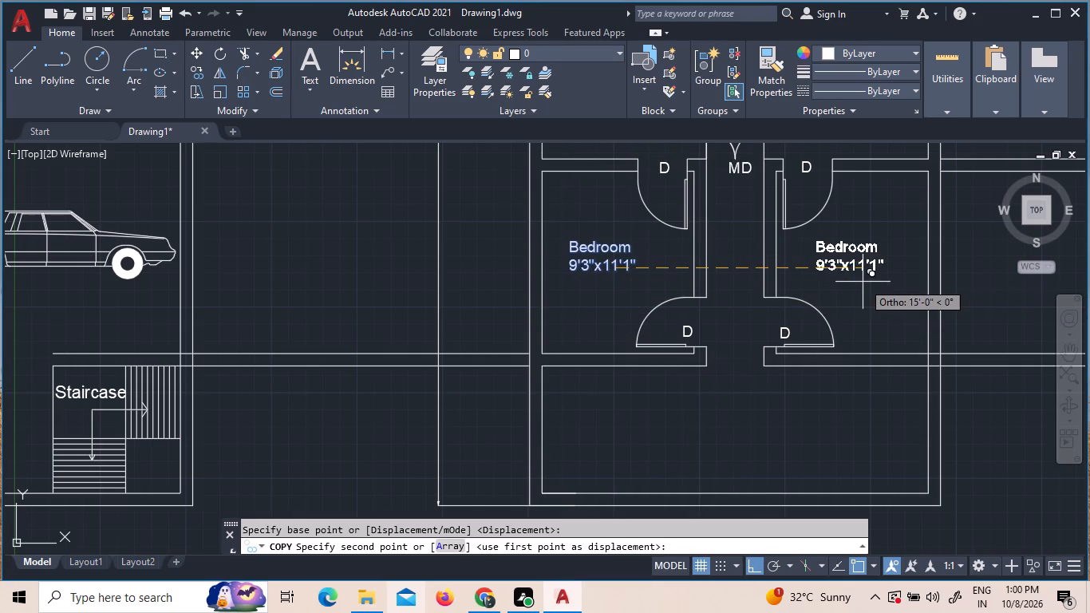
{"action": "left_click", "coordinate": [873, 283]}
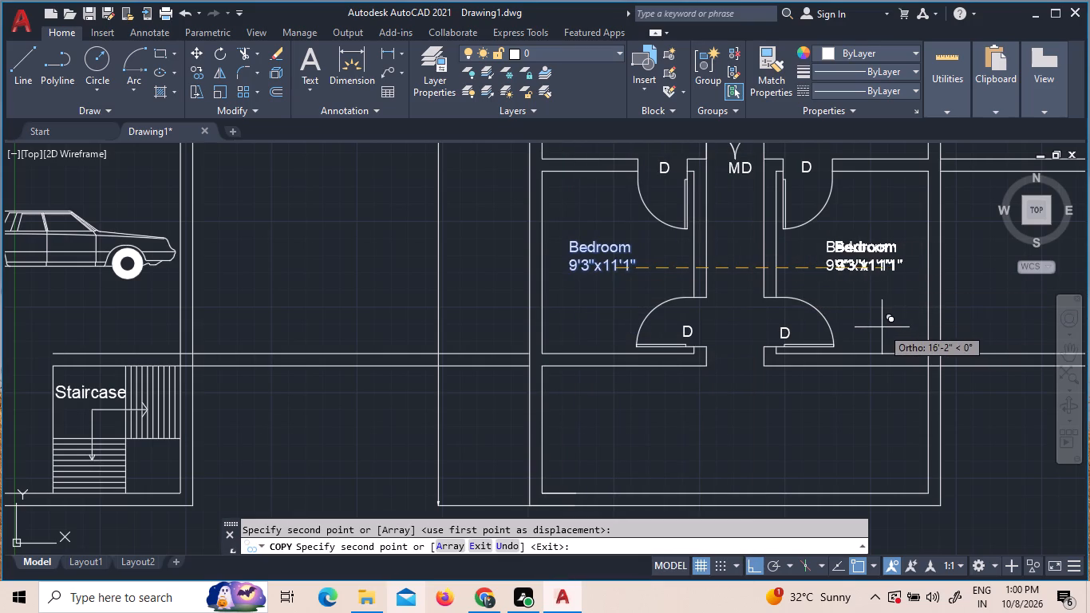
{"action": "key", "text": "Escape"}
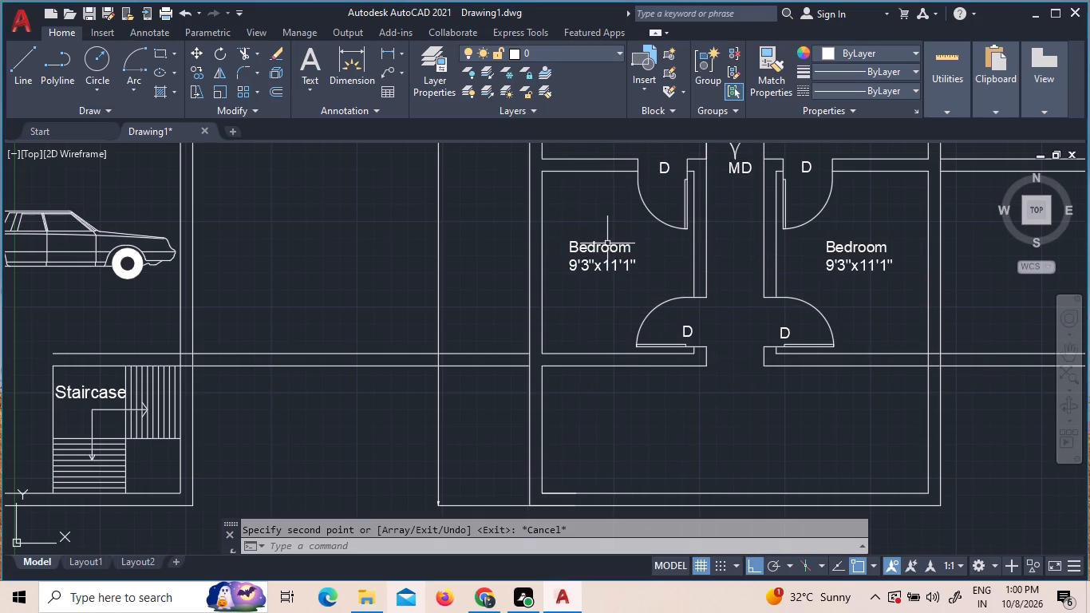
Rename the lower-left Bedroom label as Drawing room, keeping the size 9'3"x11'1" on the line below.
{"action": "triple_click", "coordinate": [597, 248]}
{"action": "double_click", "coordinate": [596, 247]}
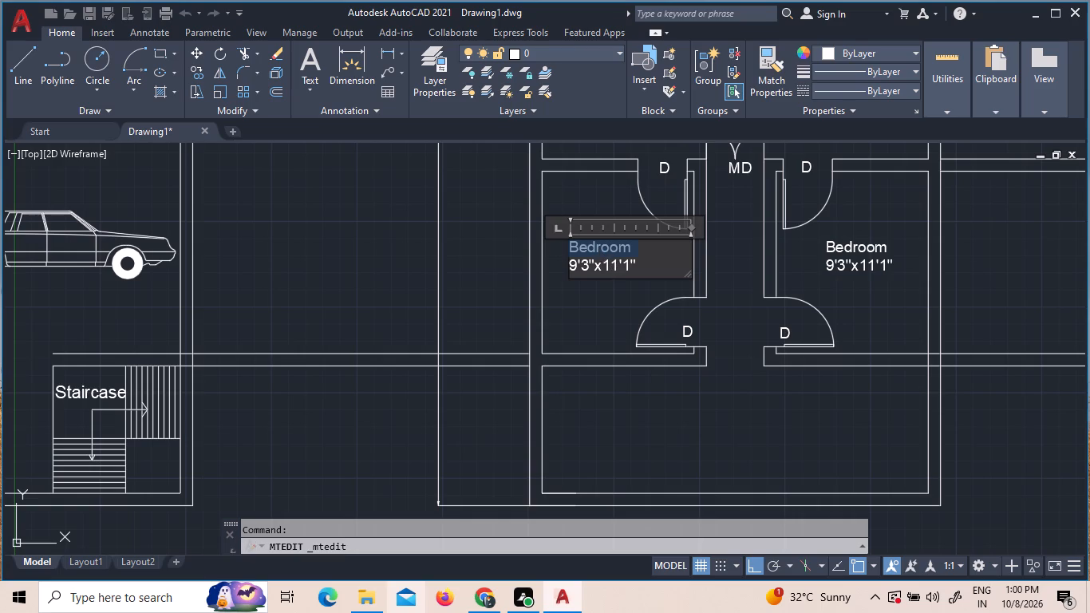
{"action": "scroll", "coordinate": [614, 254], "scroll_direction": "down", "scroll_amount": 2}
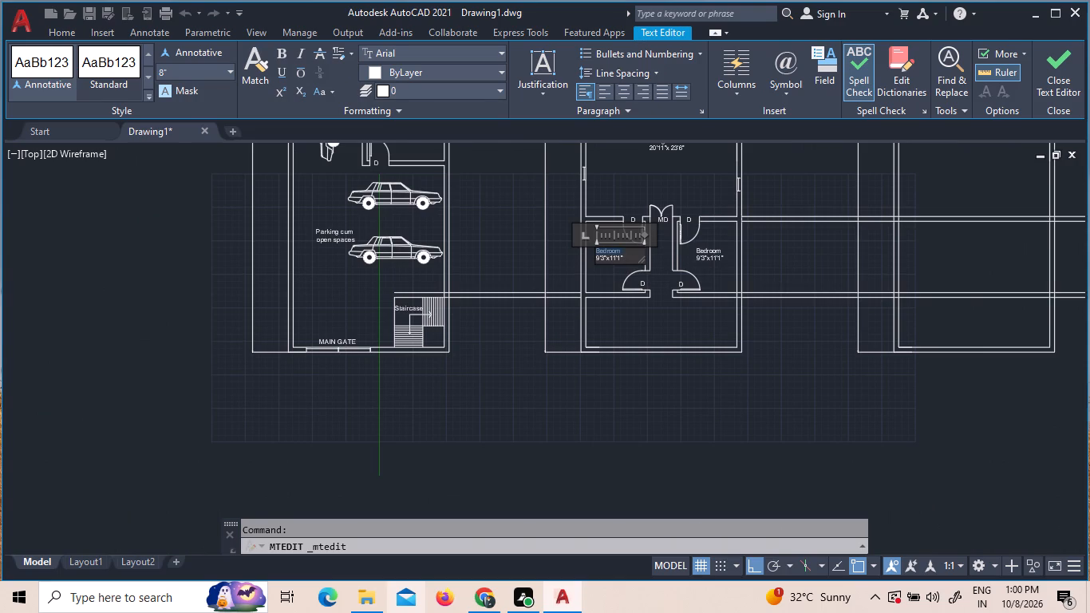
{"action": "scroll", "coordinate": [626, 250], "scroll_direction": "up", "scroll_amount": 4}
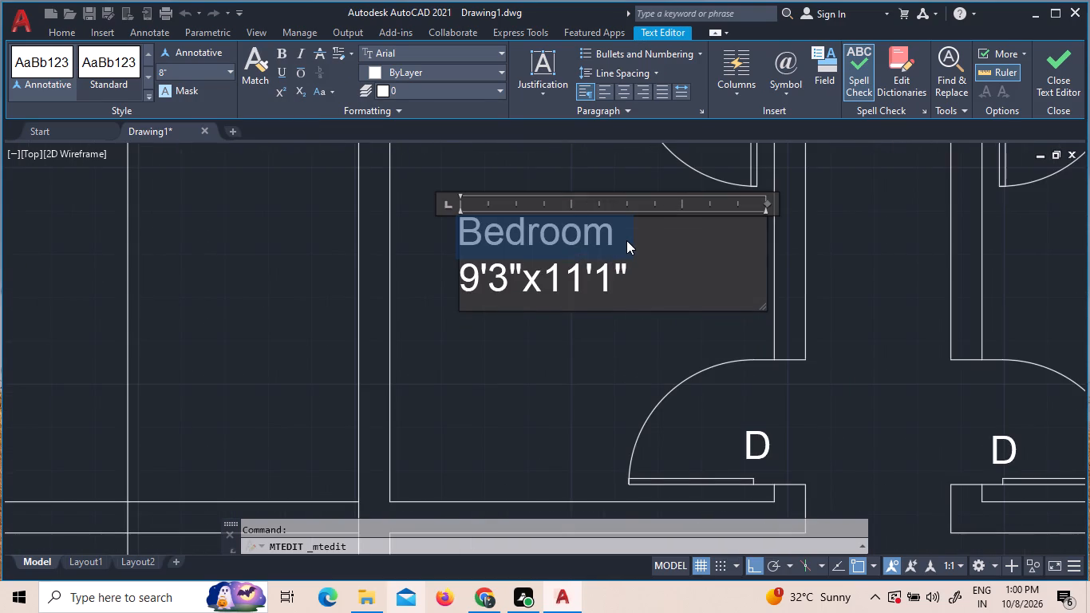
{"action": "type", "text": "DRA"}
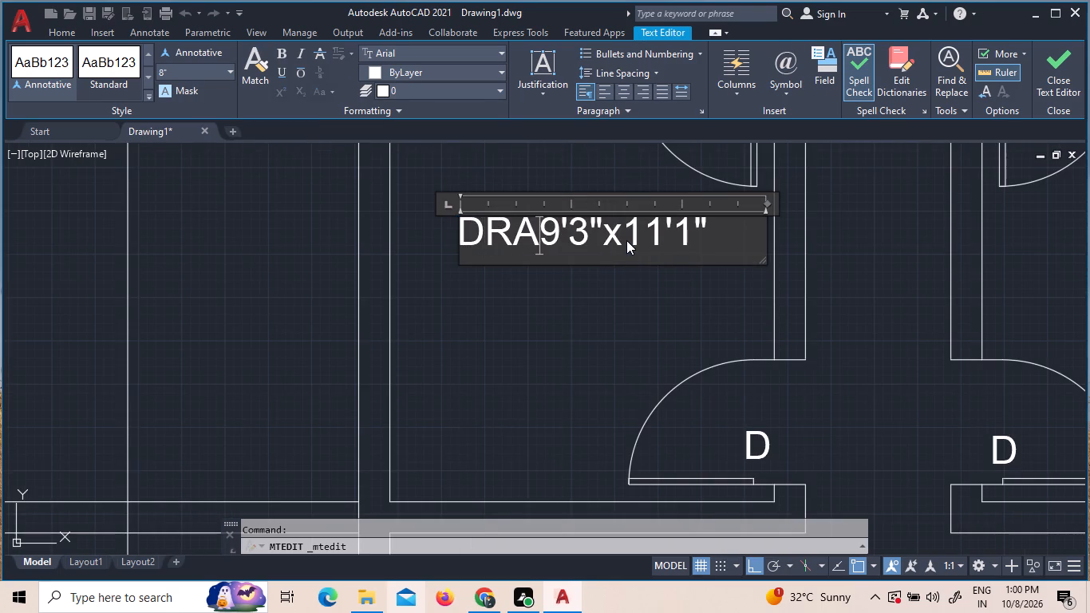
{"action": "key", "text": "BackSpace"}
{"action": "key", "text": "BackSpace"}
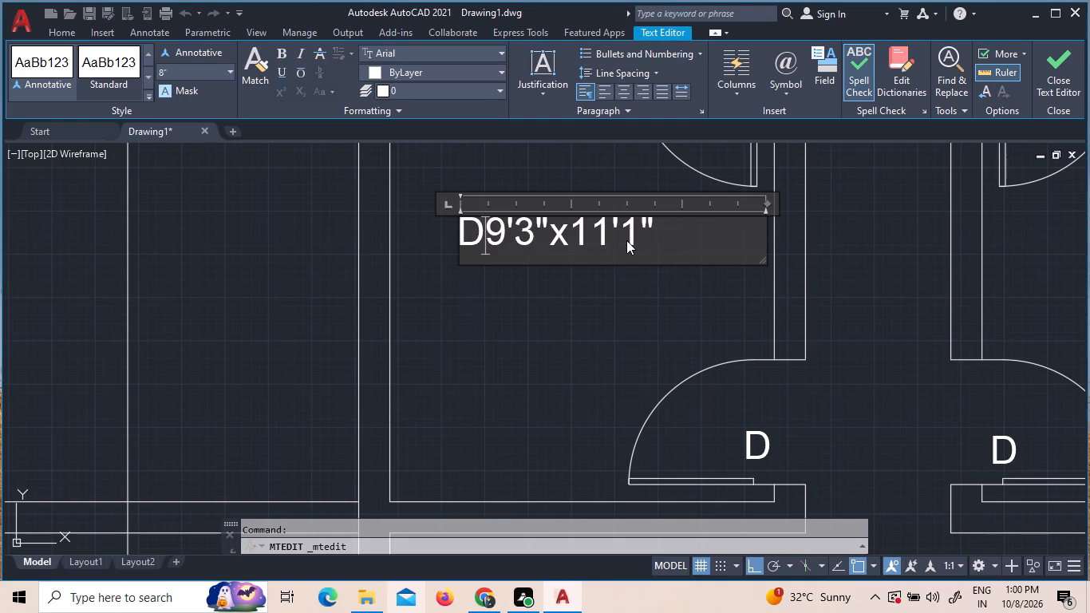
{"action": "key", "text": "r"}
{"action": "key", "text": "a"}
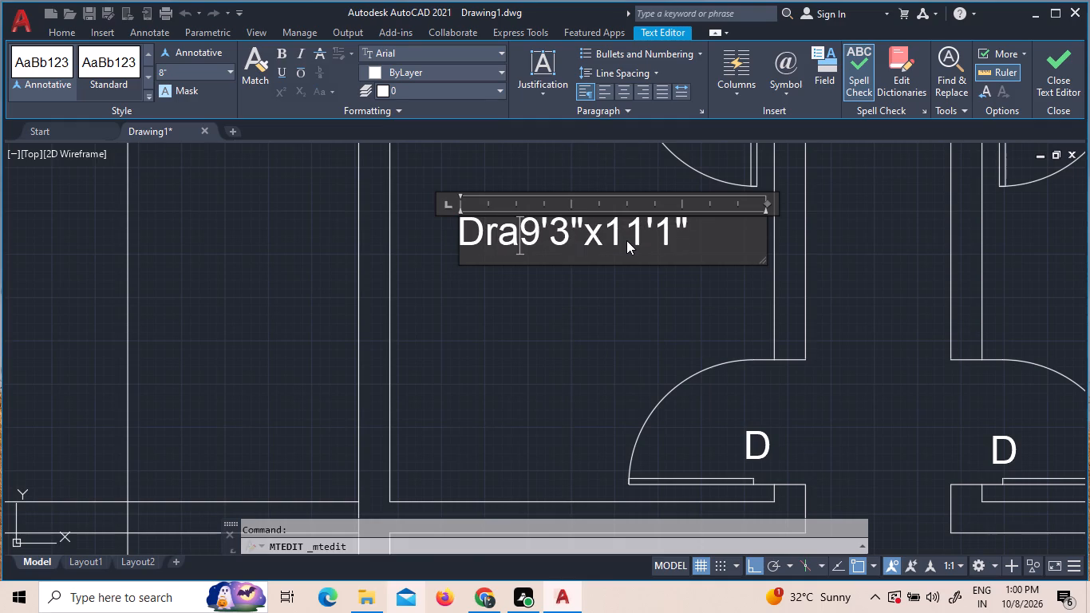
{"action": "type", "text": "wing"}
{"action": "key", "text": "space"}
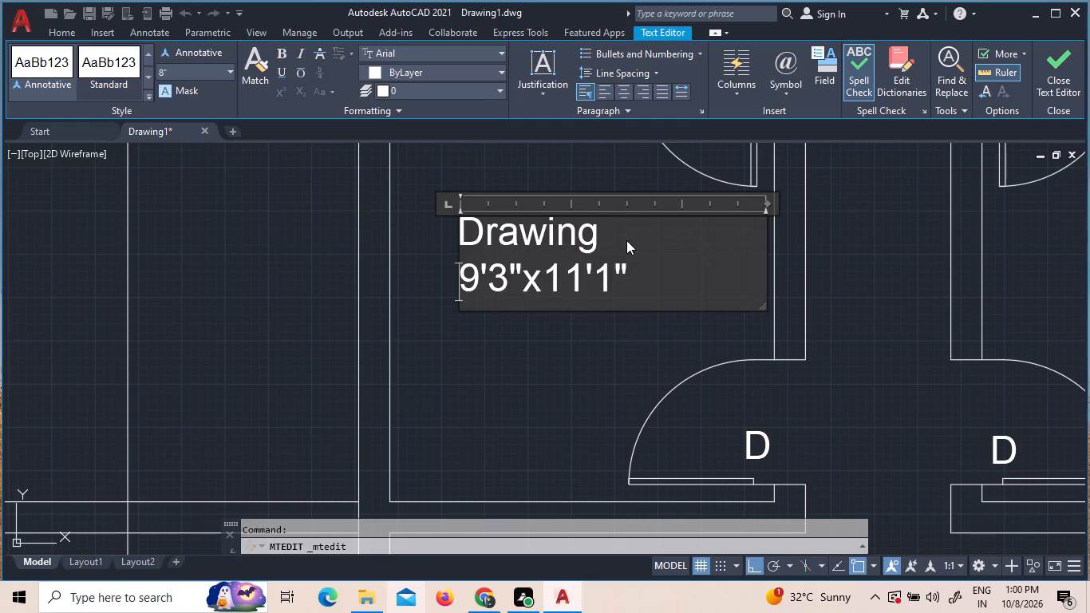
{"action": "type", "text": "room"}
{"action": "key", "text": "space"}
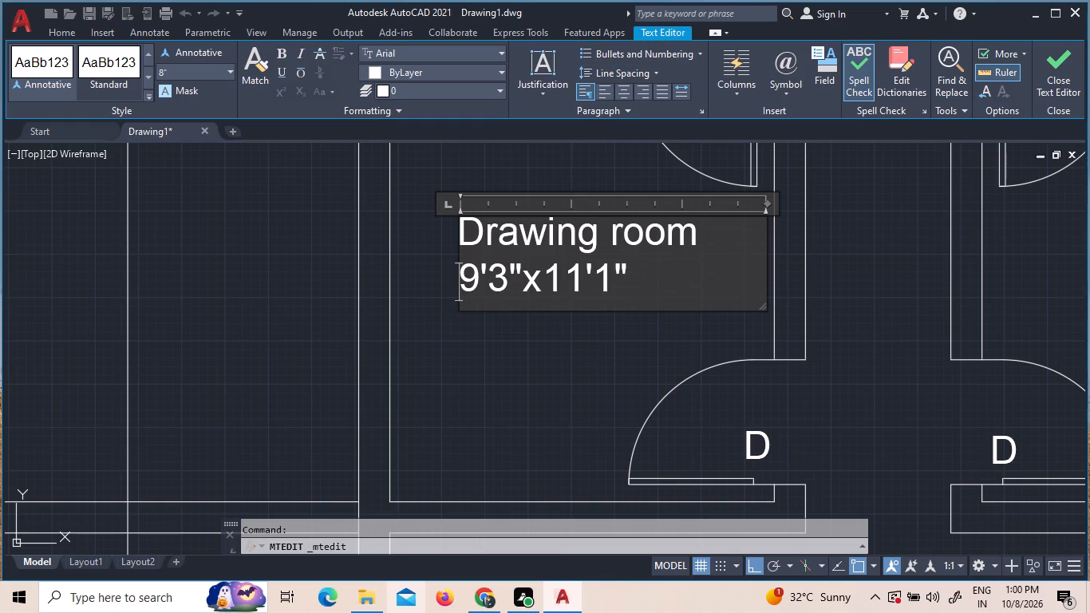
{"action": "scroll", "coordinate": [642, 259], "scroll_direction": "down", "scroll_amount": 2}
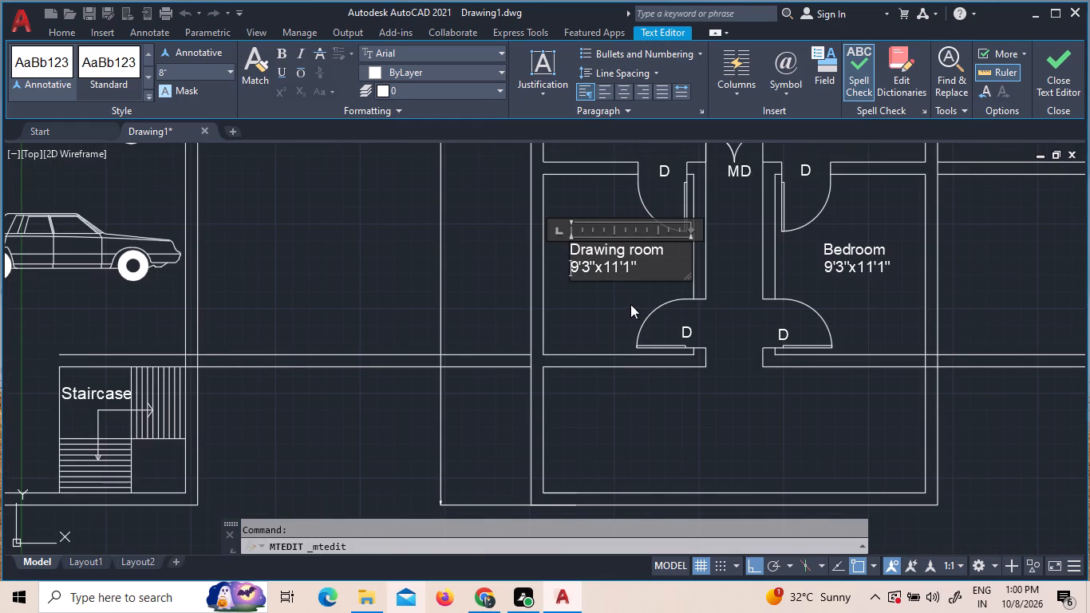
{"action": "left_click", "coordinate": [623, 299]}
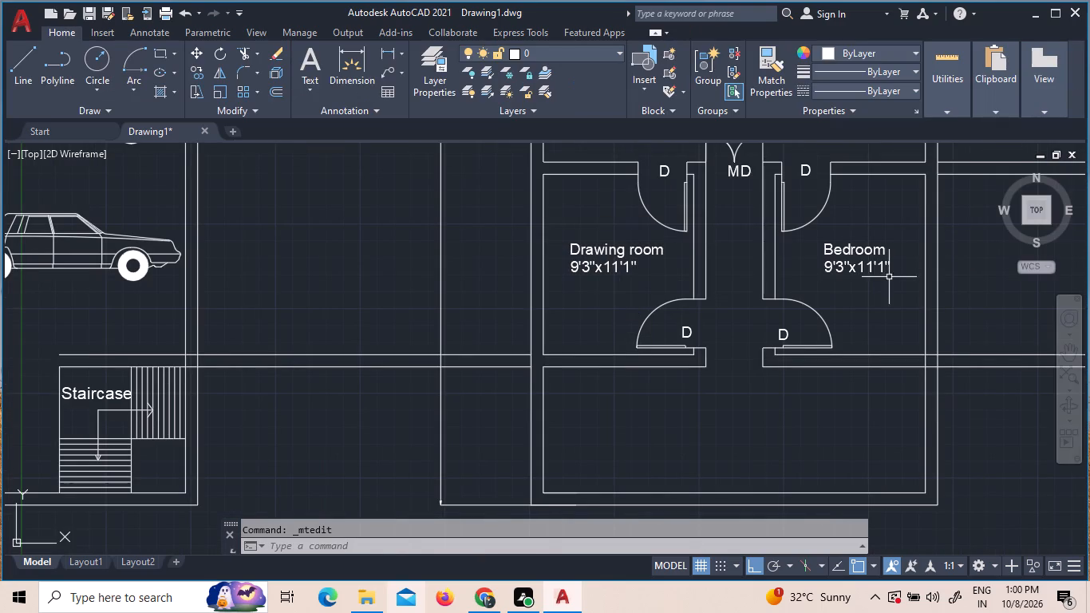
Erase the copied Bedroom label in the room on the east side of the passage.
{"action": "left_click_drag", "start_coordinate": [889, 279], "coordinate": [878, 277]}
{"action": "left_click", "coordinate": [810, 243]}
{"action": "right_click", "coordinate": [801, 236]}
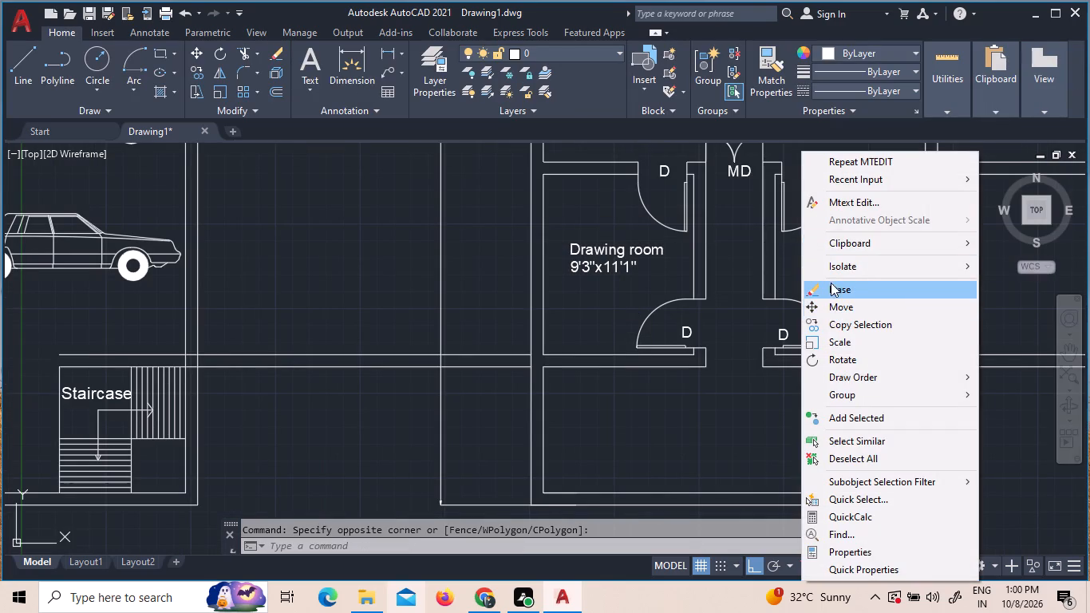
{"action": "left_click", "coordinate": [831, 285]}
Copy the Drawing room 9'3"x11'1" label horizontally into the matching room across the passage.
{"action": "left_click", "coordinate": [592, 257]}
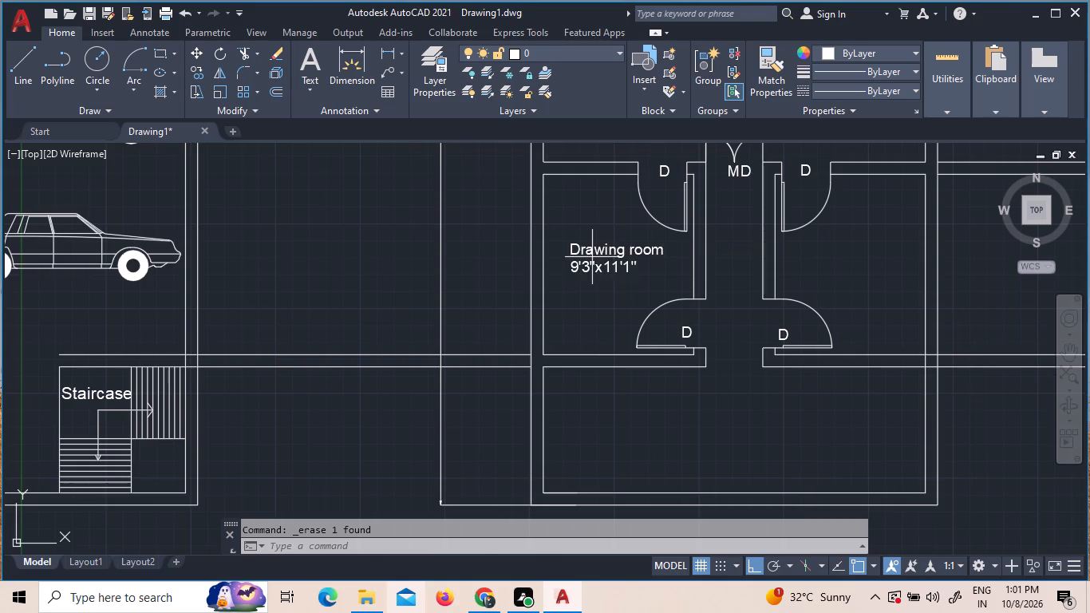
{"action": "left_click", "coordinate": [584, 247]}
{"action": "right_click", "coordinate": [581, 239]}
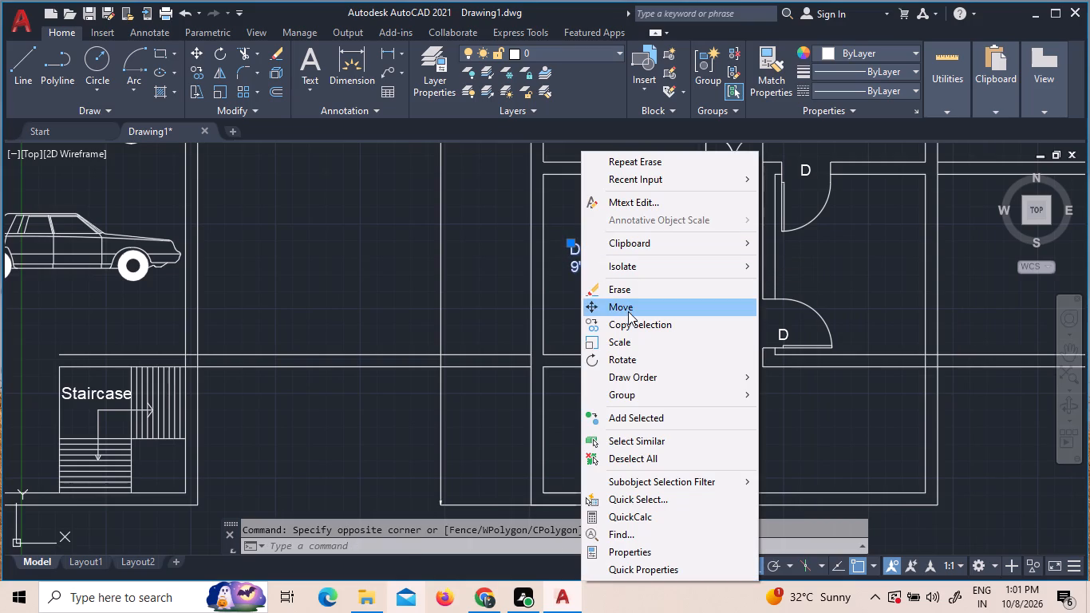
{"action": "left_click", "coordinate": [633, 326]}
{"action": "left_click", "coordinate": [630, 298]}
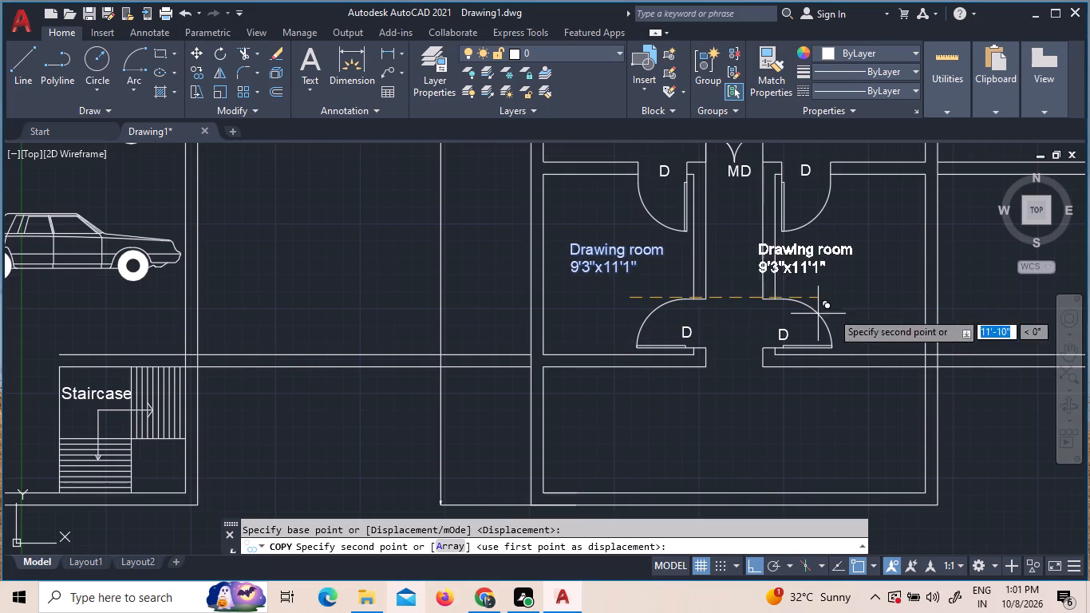
{"action": "left_click", "coordinate": [870, 314]}
{"action": "scroll", "coordinate": [776, 358], "scroll_direction": "down", "scroll_amount": 3}
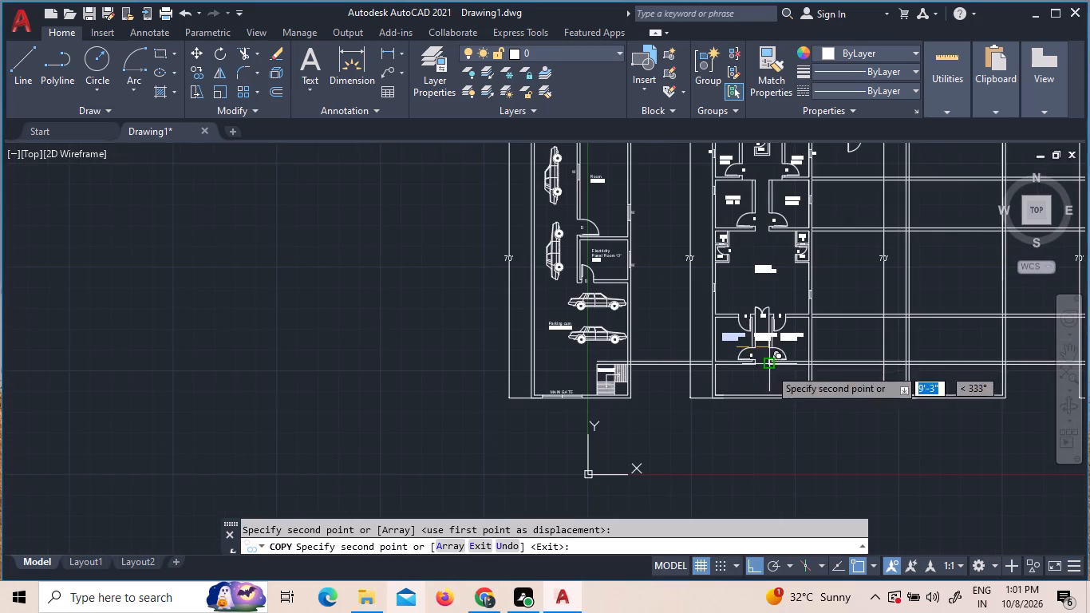
{"action": "scroll", "coordinate": [816, 341], "scroll_direction": "up", "scroll_amount": 1}
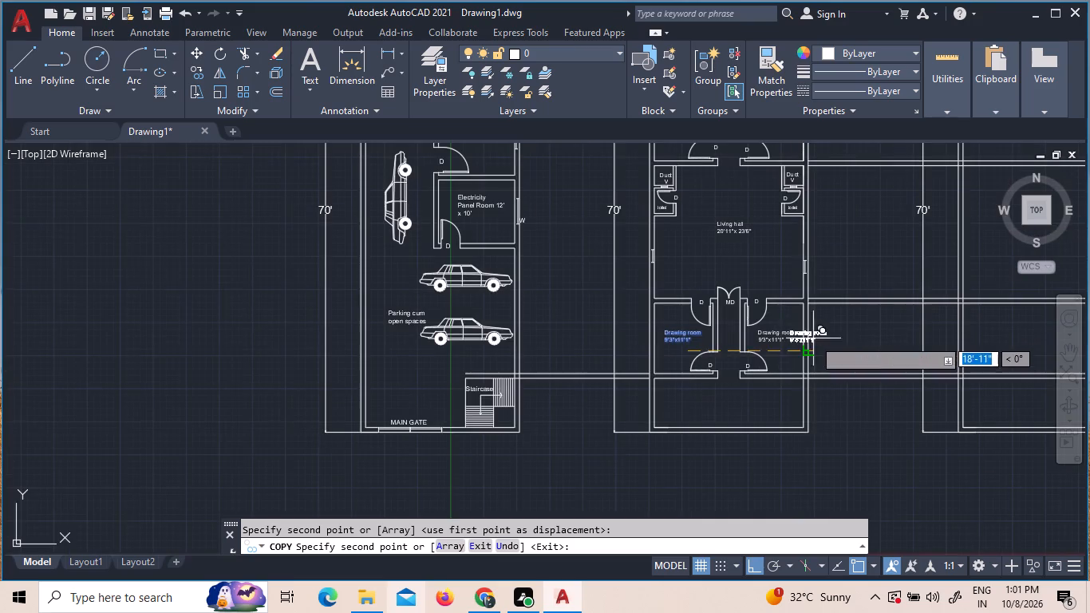
{"action": "scroll", "coordinate": [805, 328], "scroll_direction": "up", "scroll_amount": 3}
{"action": "scroll", "coordinate": [795, 310], "scroll_direction": "down", "scroll_amount": 1}
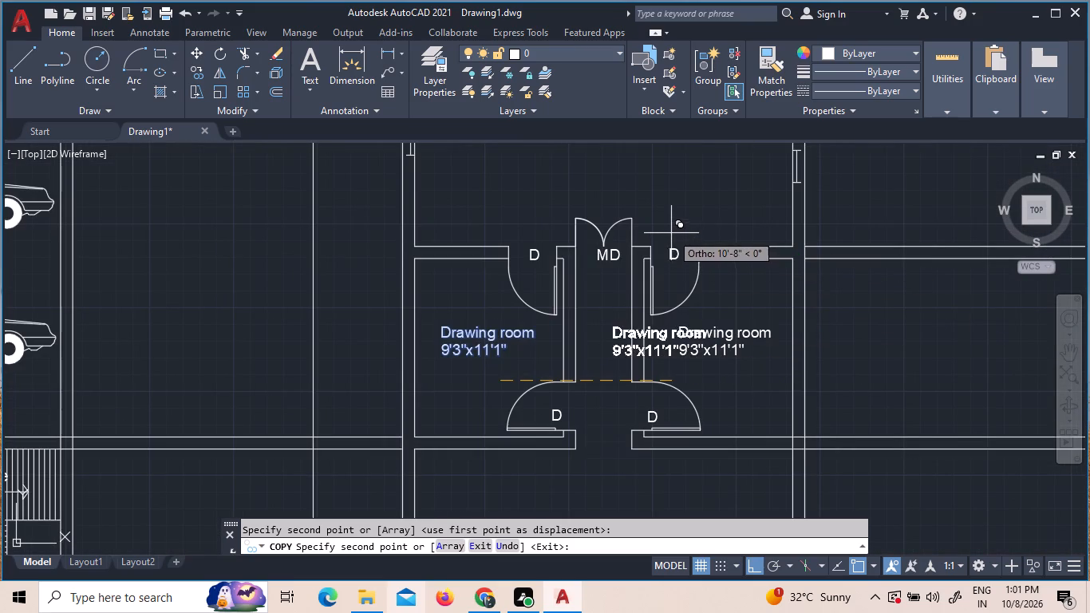
{"action": "key", "text": "Escape"}
Copy the staircase with its label from the parking plan about 186'-7" east into the southeast corner of the fifth floor plan.
{"action": "scroll", "coordinate": [708, 271], "scroll_direction": "down", "scroll_amount": 1}
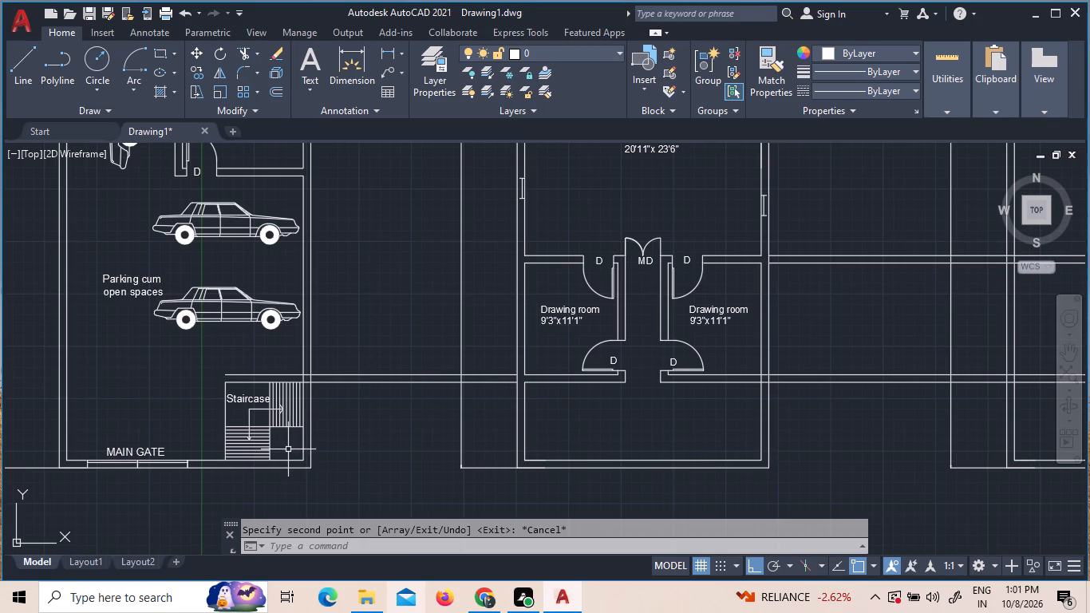
{"action": "scroll", "coordinate": [294, 451], "scroll_direction": "down", "scroll_amount": 3}
{"action": "scroll", "coordinate": [294, 453], "scroll_direction": "up", "scroll_amount": 1}
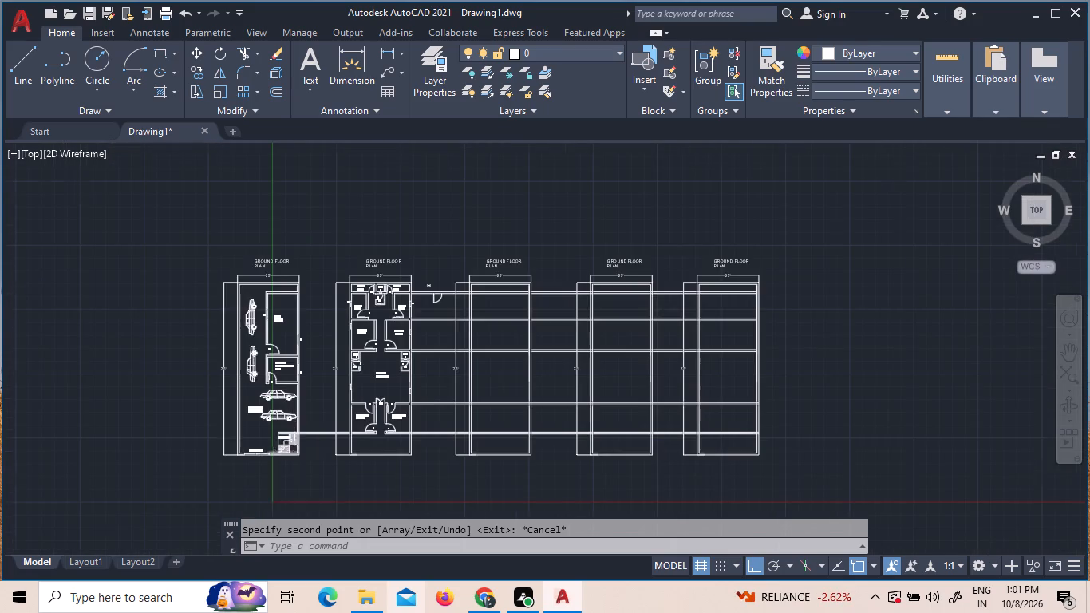
{"action": "scroll", "coordinate": [300, 467], "scroll_direction": "up", "scroll_amount": 4}
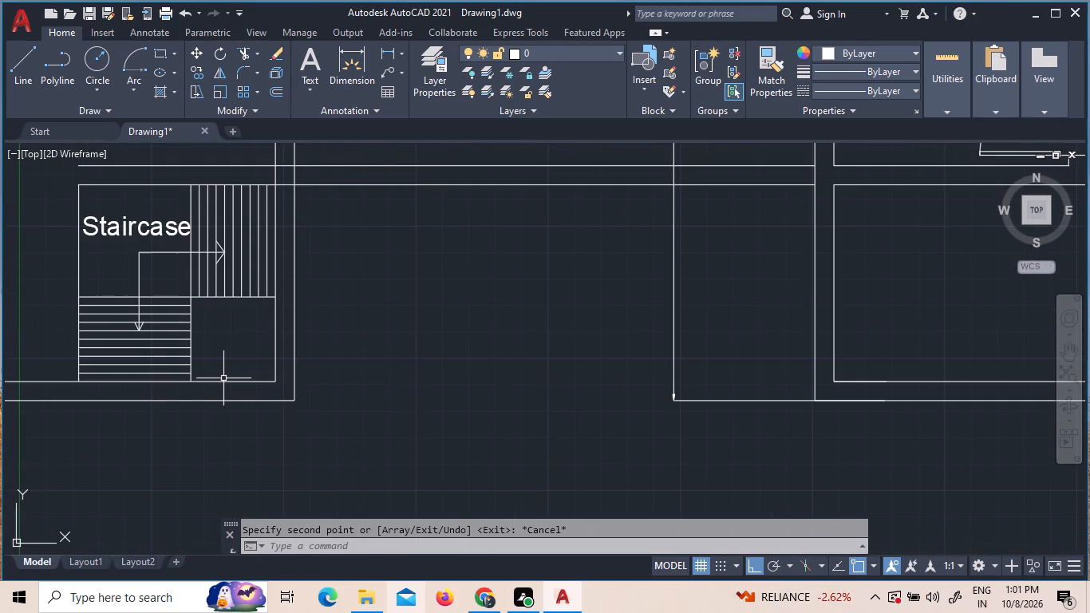
{"action": "left_click", "coordinate": [223, 378]}
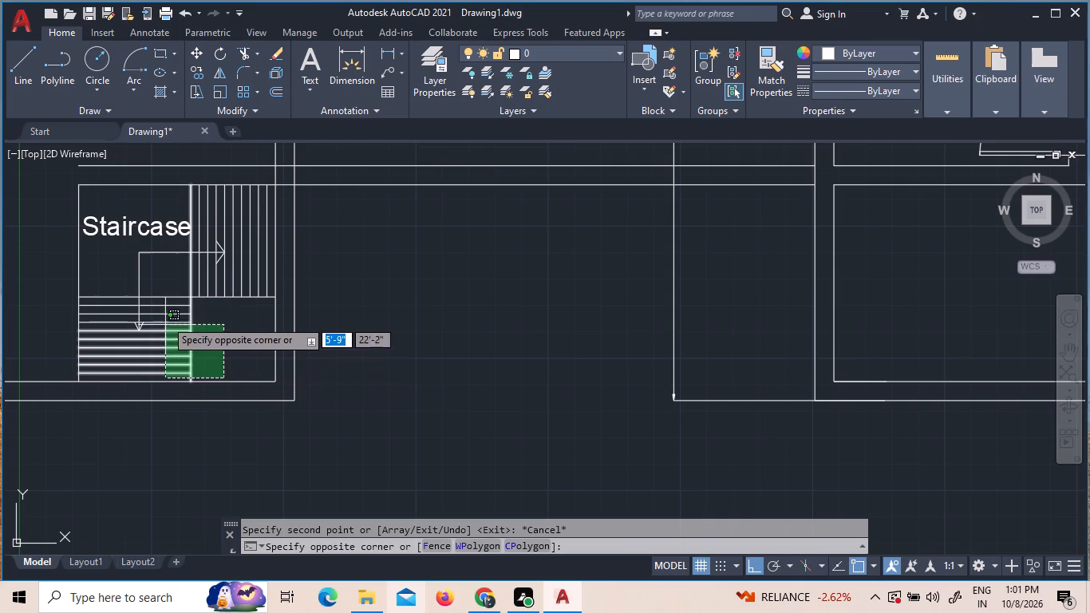
{"action": "key", "text": "Escape"}
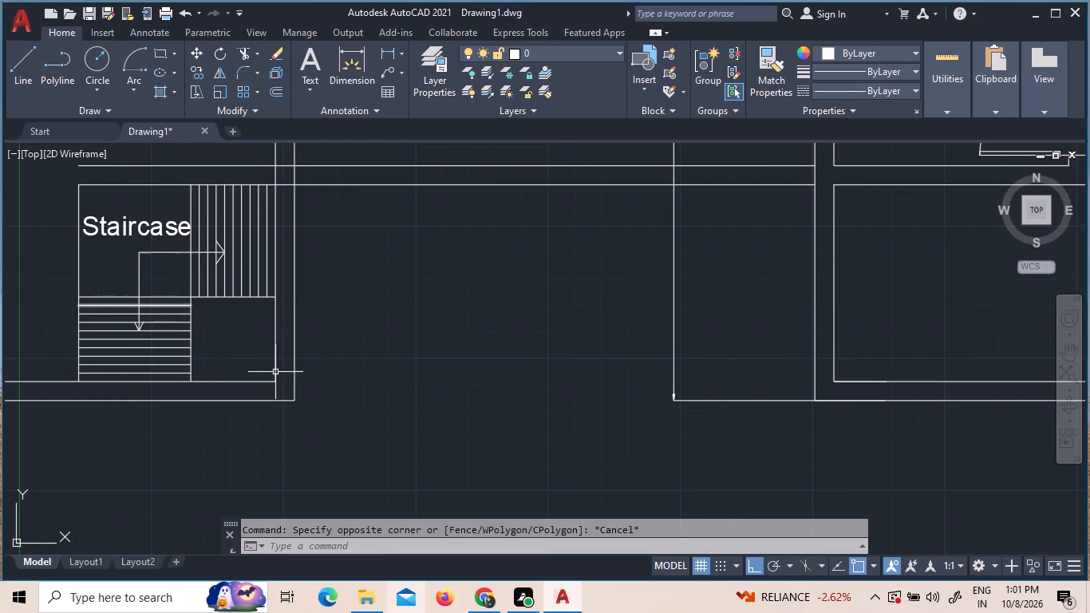
{"action": "left_click", "coordinate": [271, 378]}
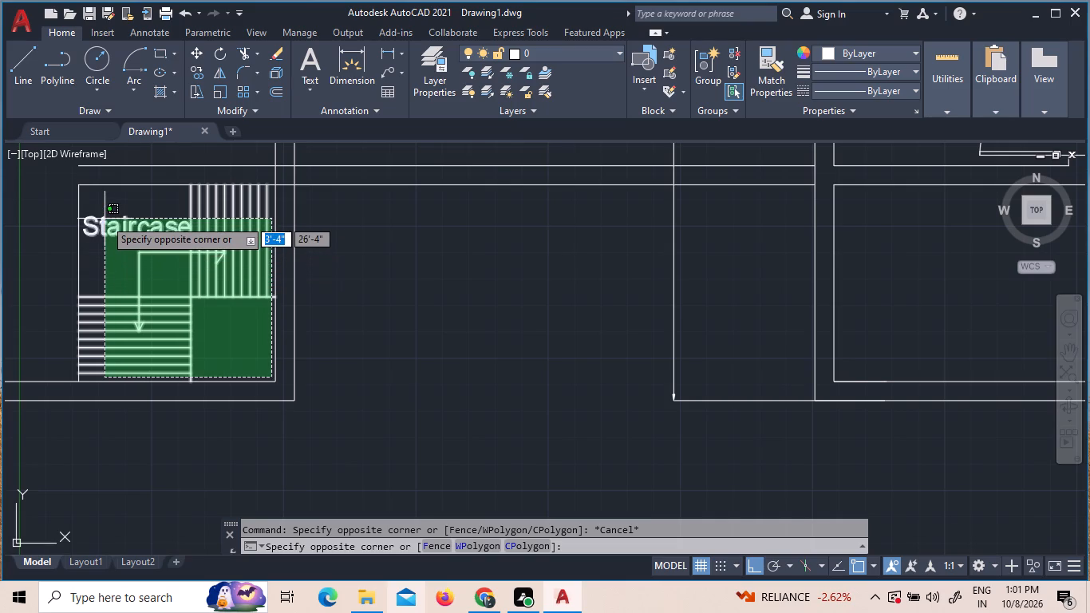
{"action": "left_click", "coordinate": [64, 199]}
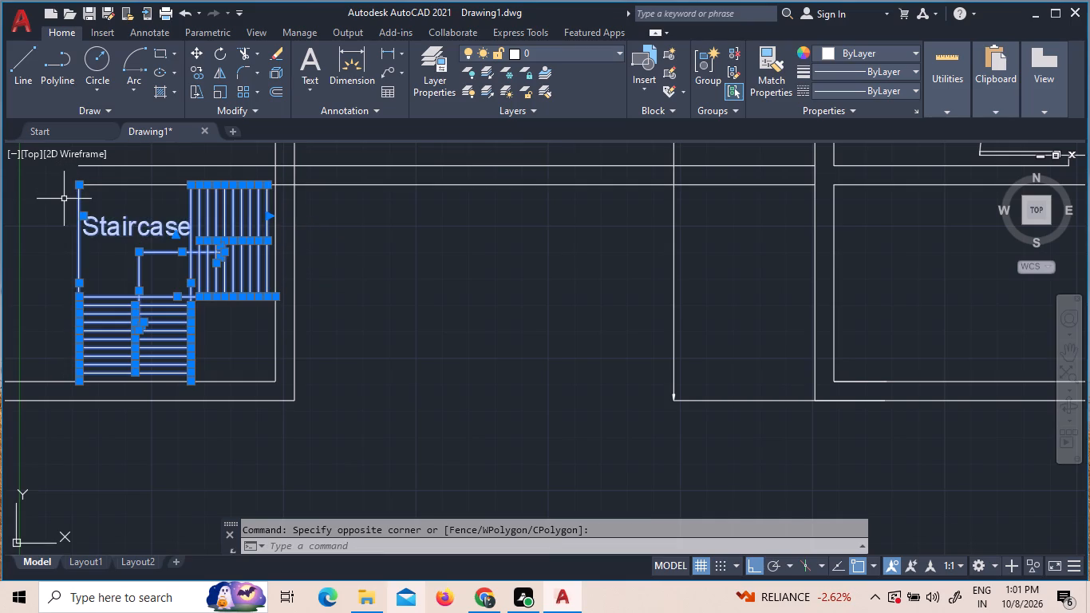
{"action": "right_click", "coordinate": [105, 214]}
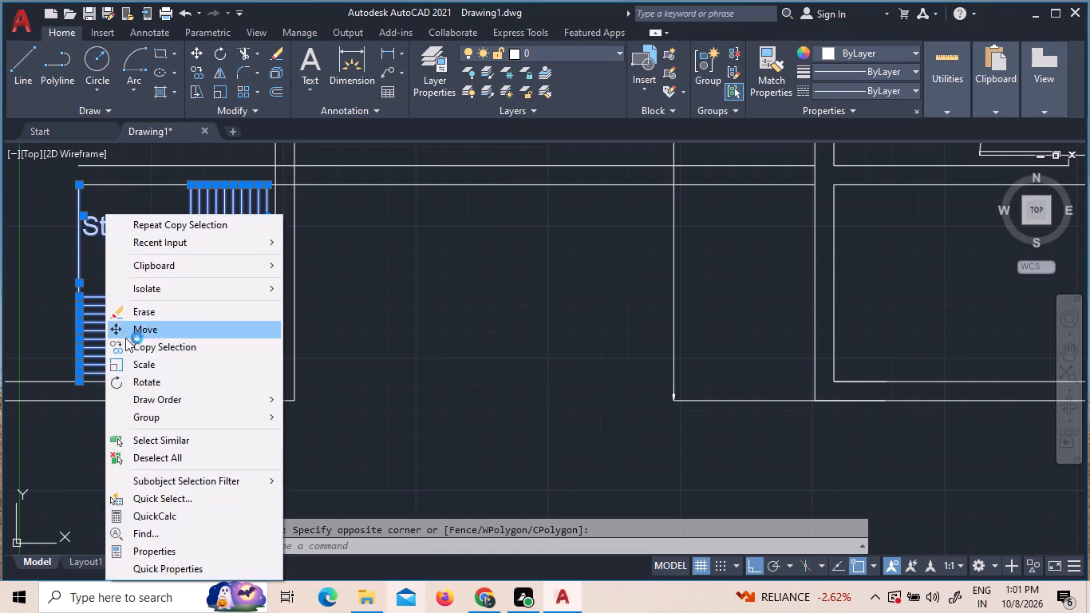
{"action": "left_click", "coordinate": [128, 345]}
{"action": "left_click", "coordinate": [143, 292]}
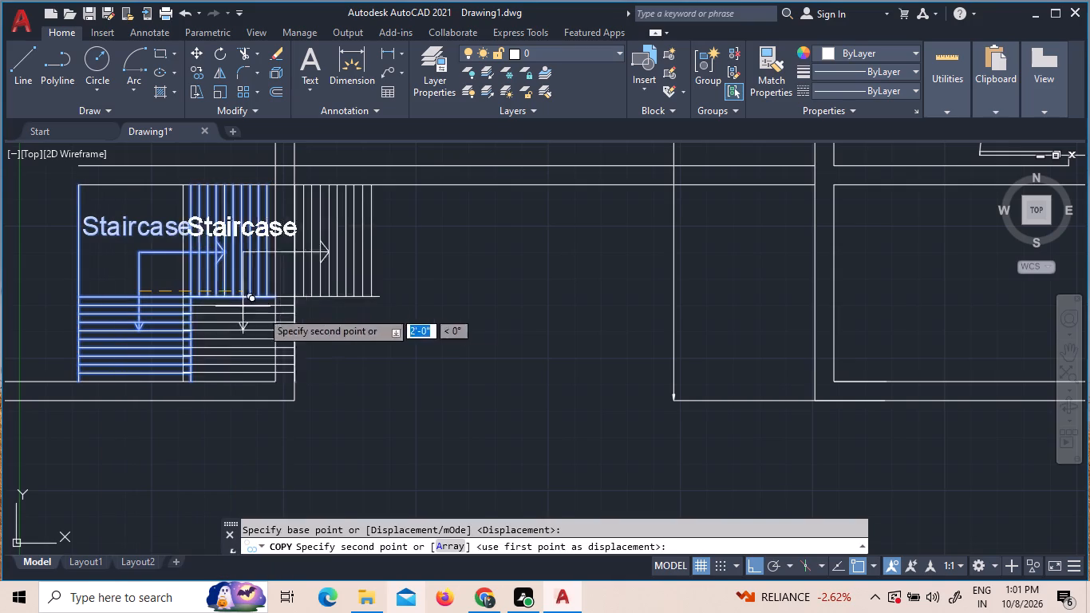
{"action": "scroll", "coordinate": [729, 375], "scroll_direction": "down", "scroll_amount": 1}
{"action": "scroll", "coordinate": [617, 358], "scroll_direction": "down", "scroll_amount": 3}
{"action": "scroll", "coordinate": [500, 372], "scroll_direction": "down", "scroll_amount": 1}
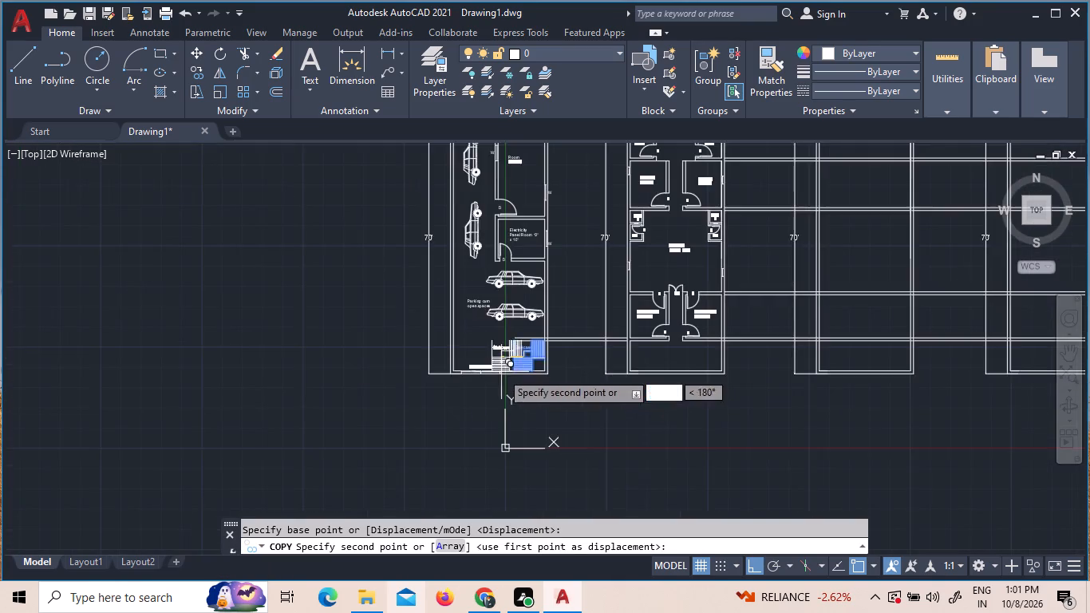
{"action": "scroll", "coordinate": [500, 372], "scroll_direction": "down", "scroll_amount": 2}
{"action": "scroll", "coordinate": [643, 403], "scroll_direction": "up", "scroll_amount": 2}
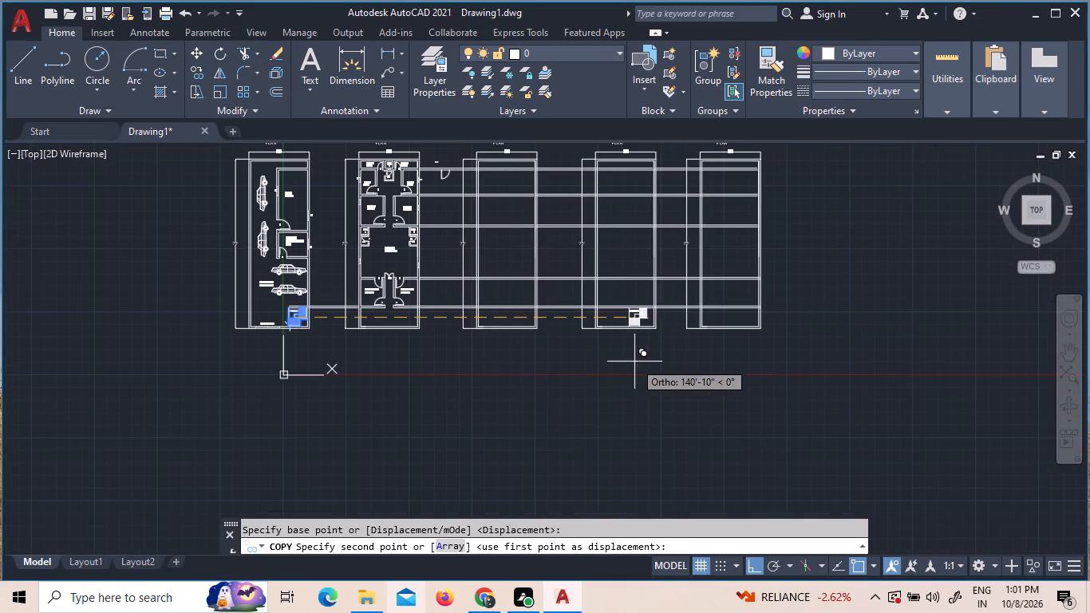
{"action": "scroll", "coordinate": [634, 362], "scroll_direction": "up", "scroll_amount": 4}
{"action": "scroll", "coordinate": [652, 418], "scroll_direction": "down", "scroll_amount": 3}
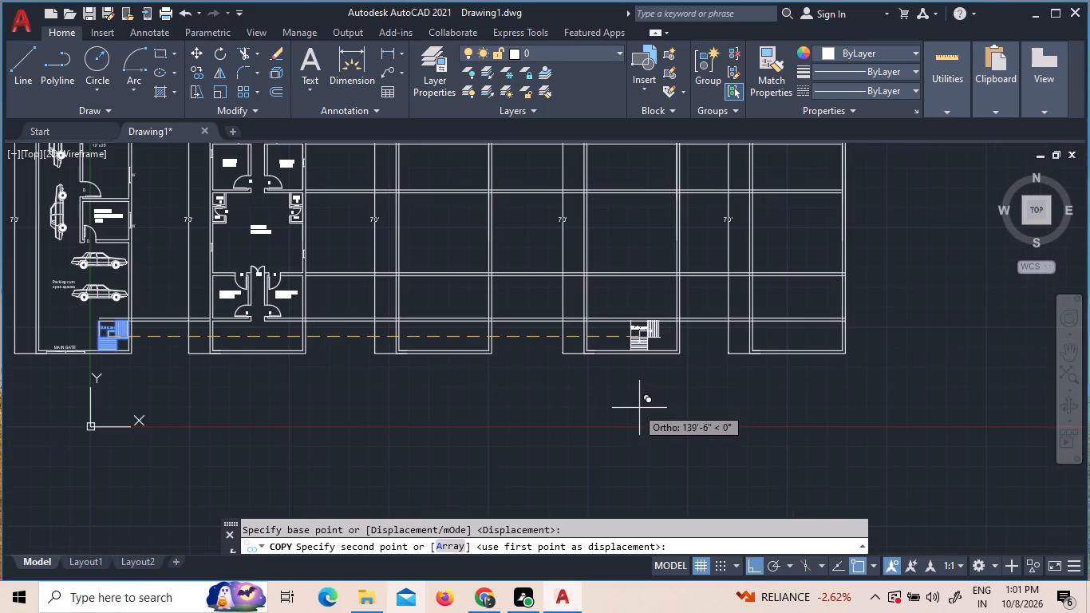
{"action": "scroll", "coordinate": [811, 440], "scroll_direction": "up", "scroll_amount": 1}
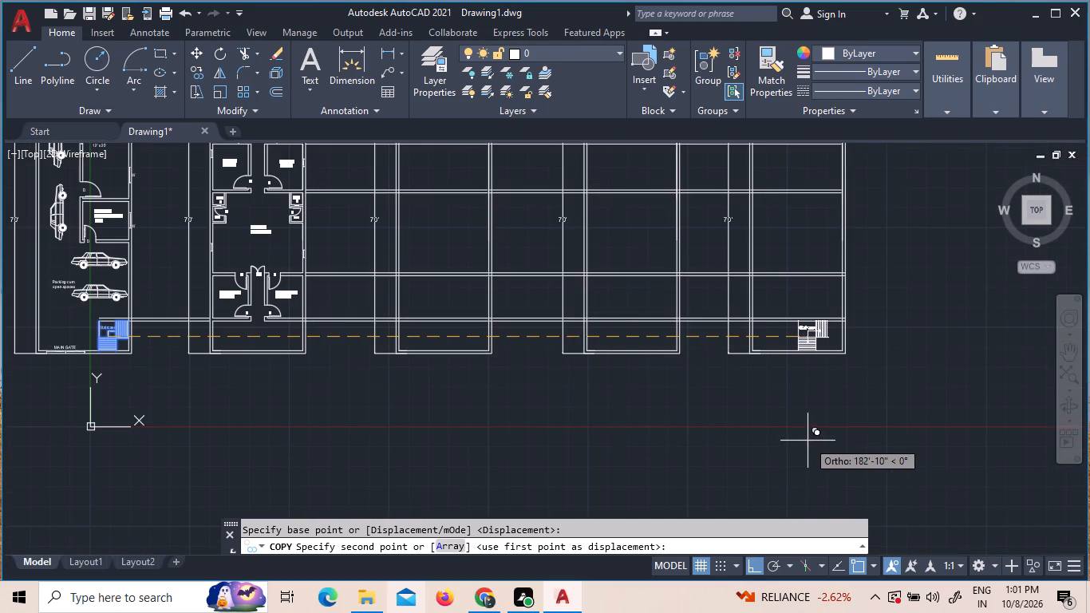
{"action": "scroll", "coordinate": [835, 433], "scroll_direction": "up", "scroll_amount": 2}
{"action": "scroll", "coordinate": [824, 433], "scroll_direction": "down", "scroll_amount": 3}
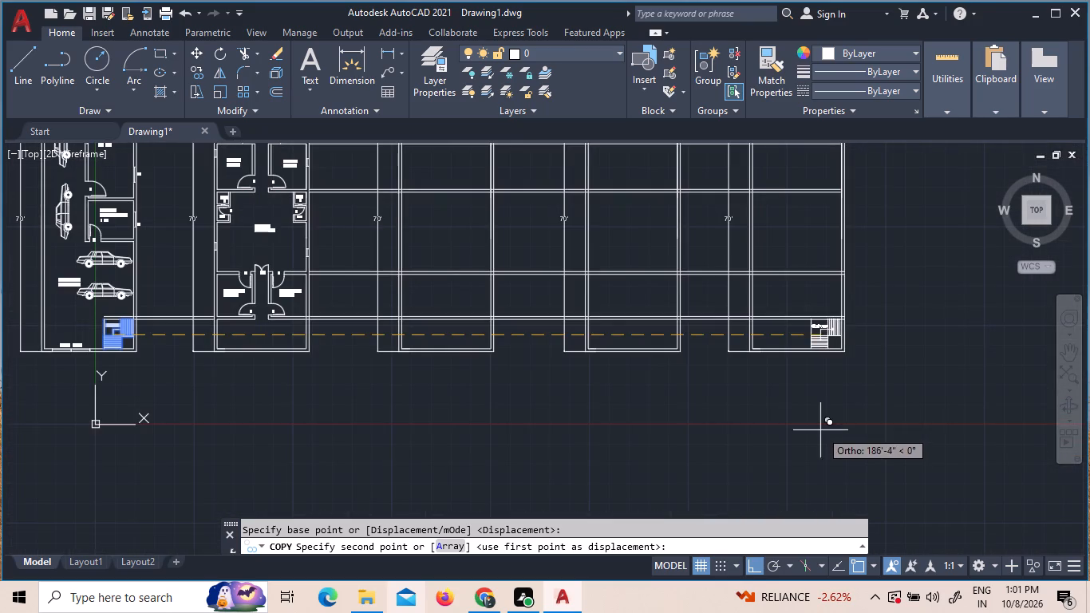
{"action": "scroll", "coordinate": [819, 370], "scroll_direction": "up", "scroll_amount": 5}
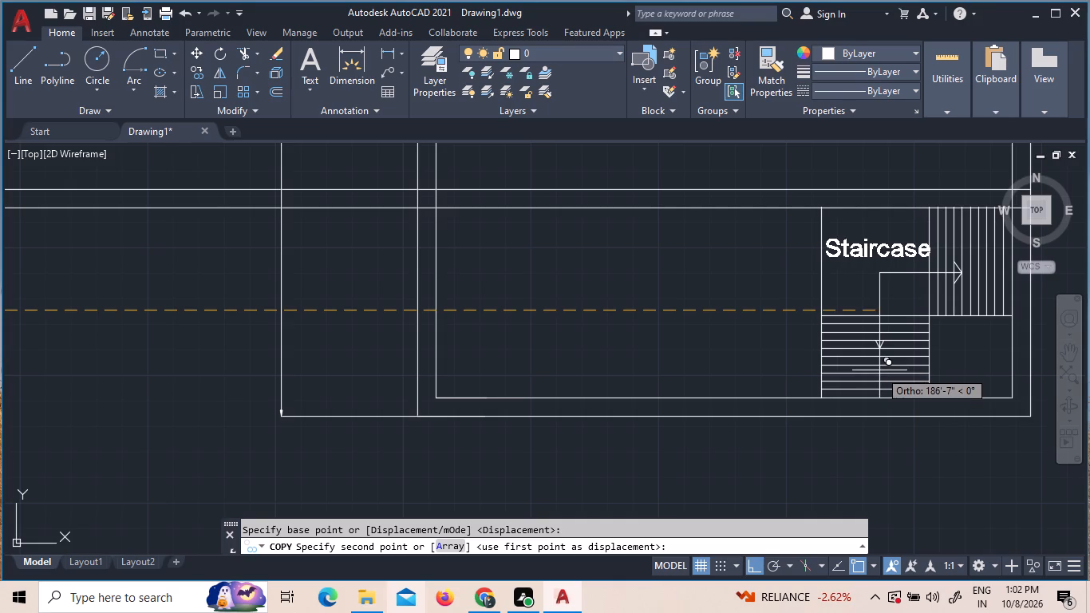
{"action": "left_click", "coordinate": [880, 374]}
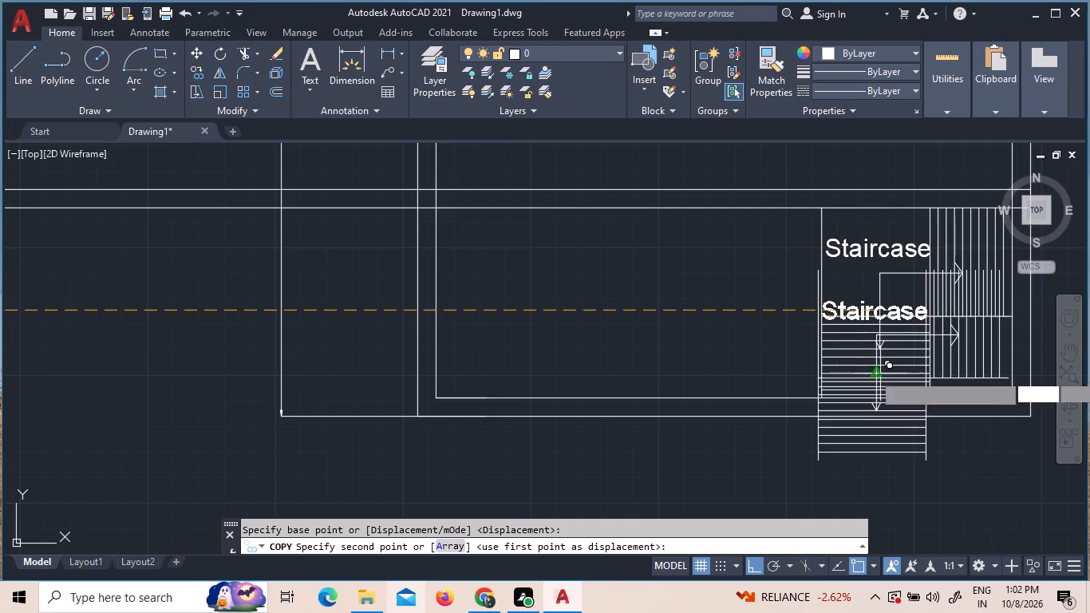
Place further staircase copies in the southeast corners of the fourth and third plans, about 143'-1" and 93'-10" east of the original.
{"action": "scroll", "coordinate": [266, 378], "scroll_direction": "down", "scroll_amount": 2}
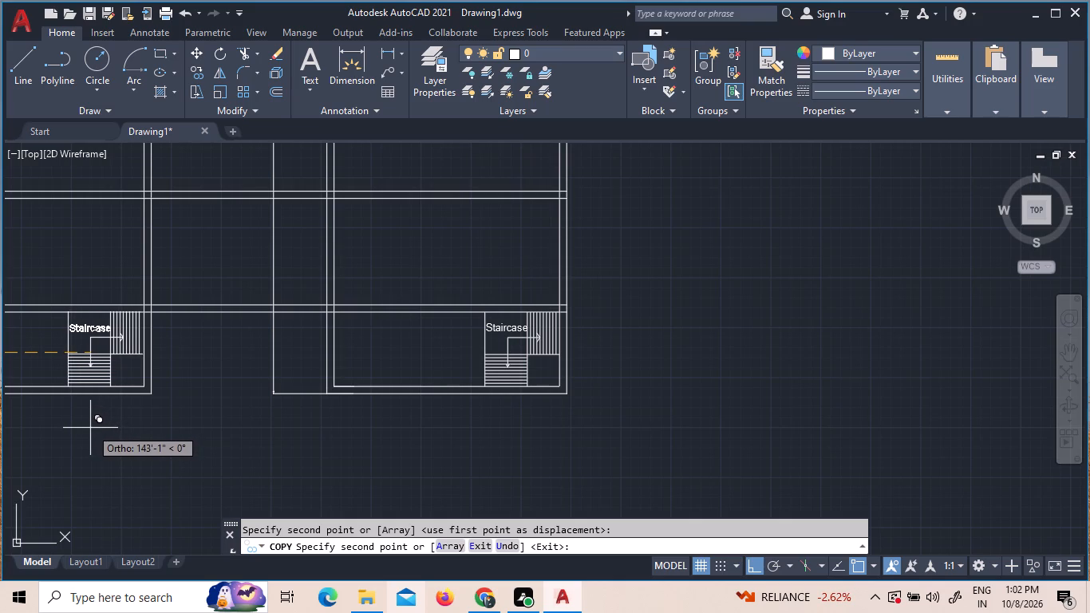
{"action": "left_click", "coordinate": [91, 429]}
{"action": "scroll", "coordinate": [148, 414], "scroll_direction": "down", "scroll_amount": 3}
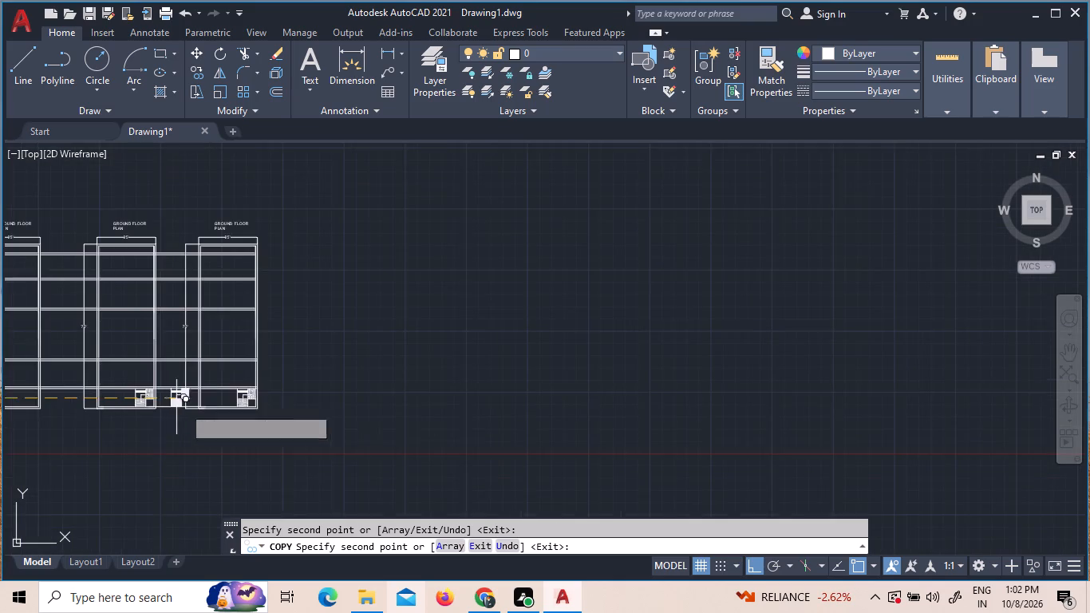
{"action": "scroll", "coordinate": [208, 417], "scroll_direction": "down", "scroll_amount": 1}
{"action": "middle_click_drag", "start_coordinate": [9, 436], "coordinate": [288, 438]}
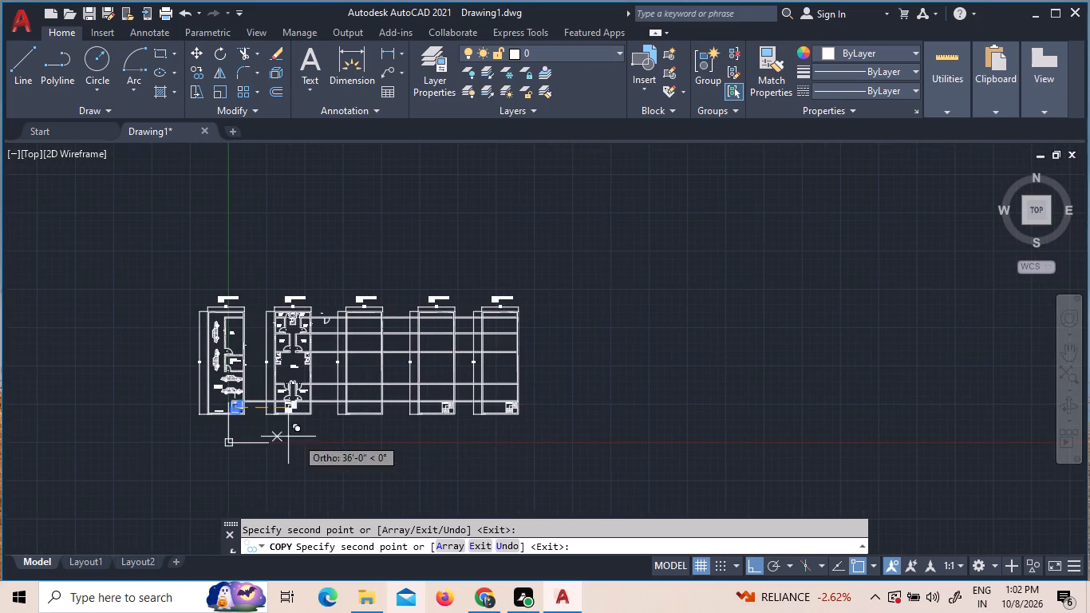
{"action": "scroll", "coordinate": [406, 438], "scroll_direction": "up", "scroll_amount": 2}
{"action": "scroll", "coordinate": [295, 425], "scroll_direction": "up", "scroll_amount": 3}
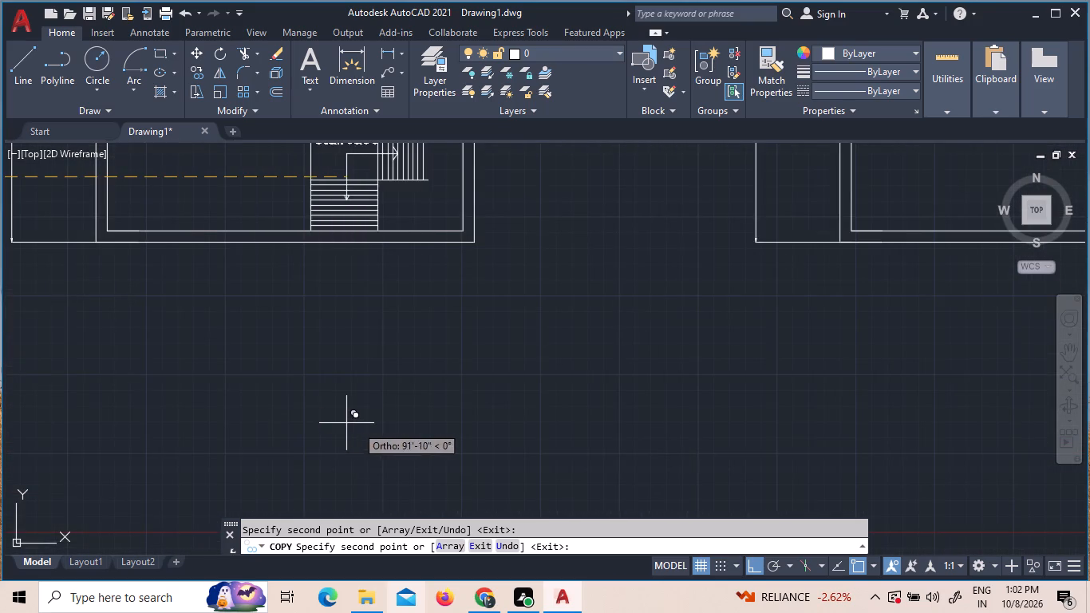
{"action": "scroll", "coordinate": [363, 439], "scroll_direction": "down", "scroll_amount": 1}
{"action": "scroll", "coordinate": [386, 429], "scroll_direction": "up", "scroll_amount": 1}
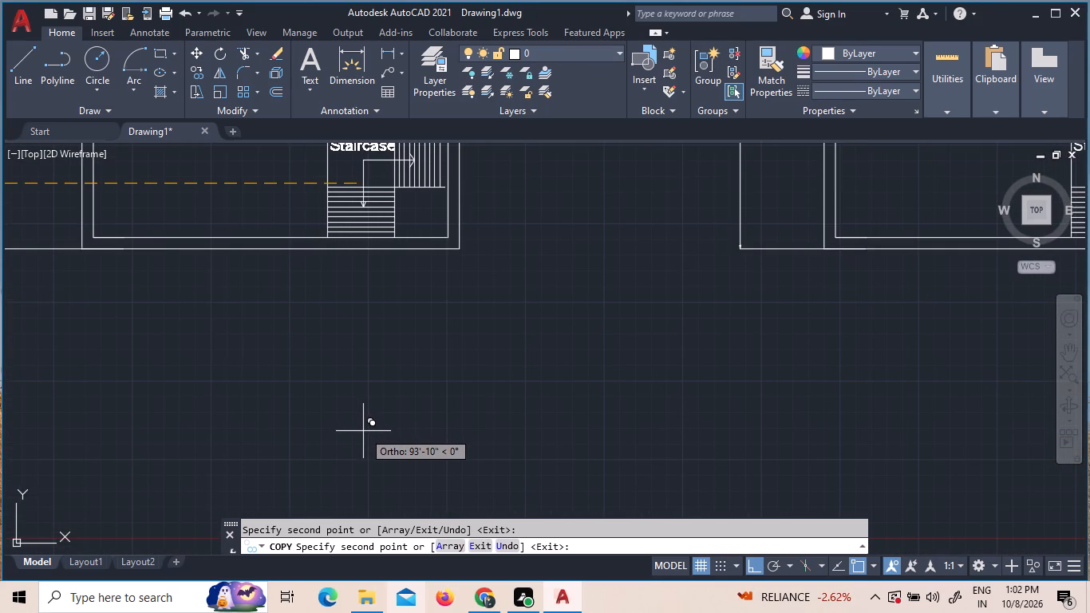
{"action": "left_click", "coordinate": [365, 434]}
Place the last staircase copy in the second plan below the drawing room, about 45'-2" east of the original, and finish copying.
{"action": "scroll", "coordinate": [114, 452], "scroll_direction": "down", "scroll_amount": 3}
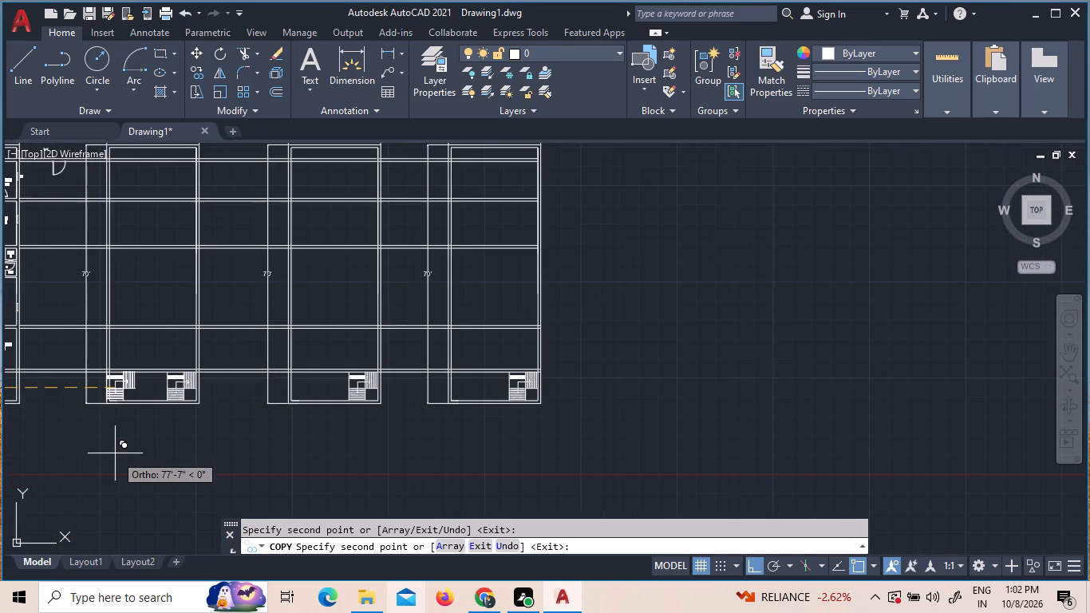
{"action": "scroll", "coordinate": [64, 449], "scroll_direction": "down", "scroll_amount": 3}
{"action": "scroll", "coordinate": [38, 448], "scroll_direction": "up", "scroll_amount": 1}
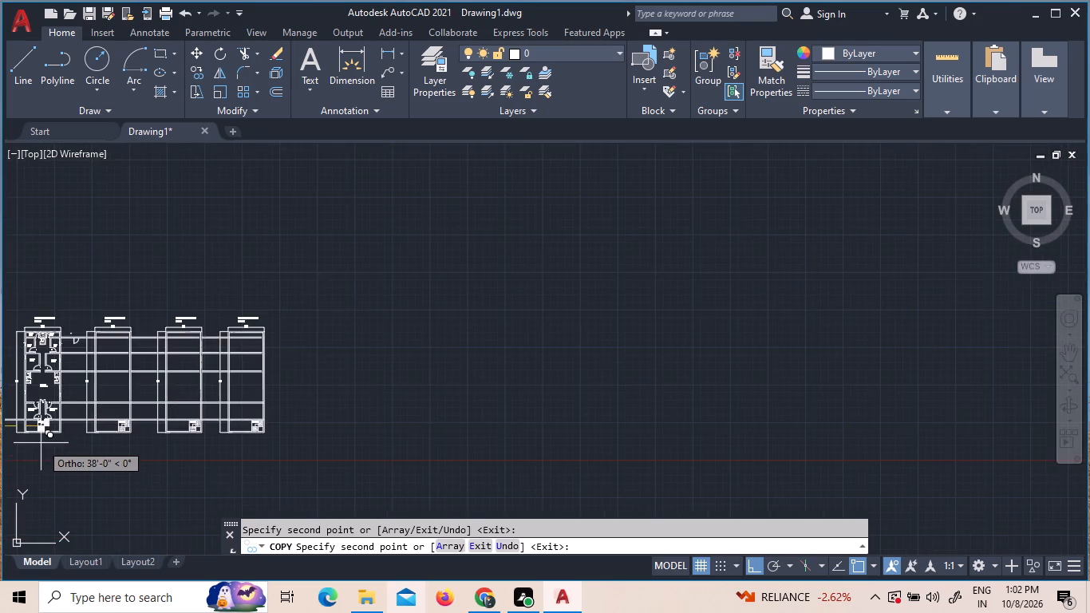
{"action": "scroll", "coordinate": [41, 441], "scroll_direction": "up", "scroll_amount": 4}
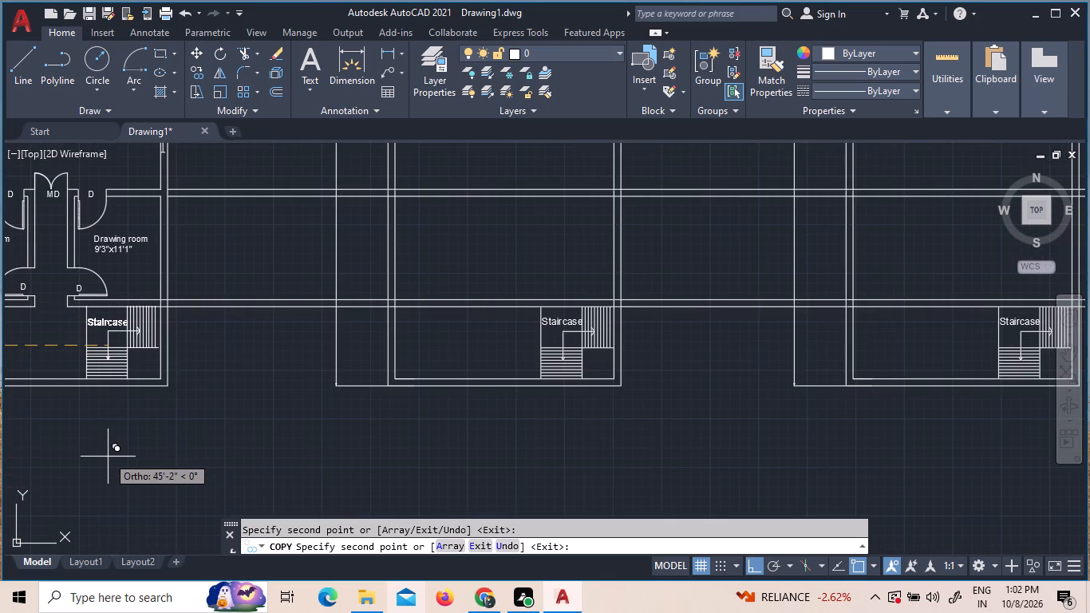
{"action": "left_click", "coordinate": [109, 458]}
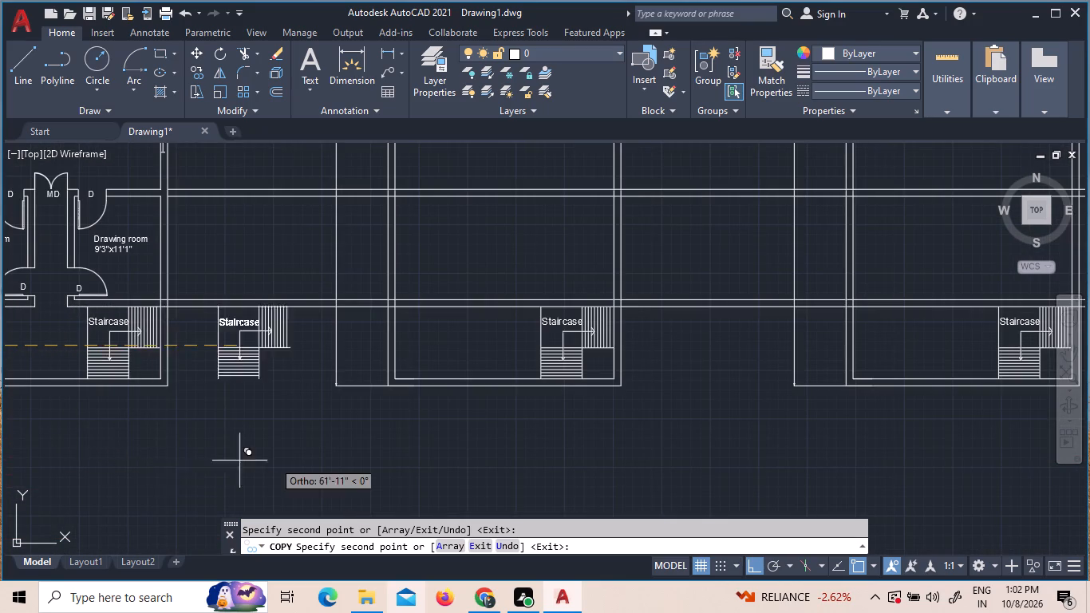
{"action": "scroll", "coordinate": [274, 461], "scroll_direction": "down", "scroll_amount": 3}
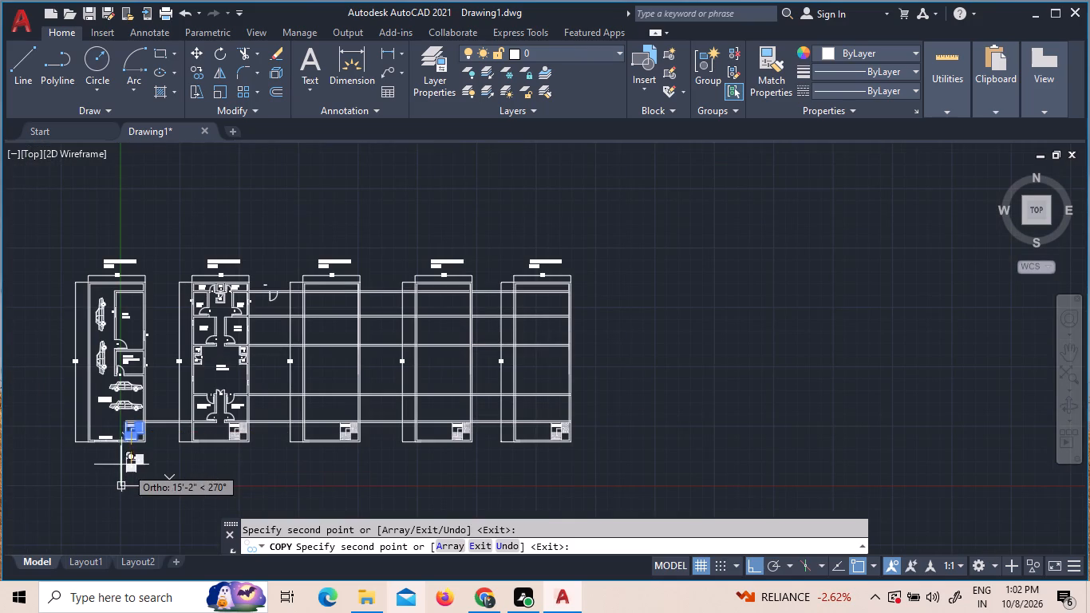
{"action": "key", "text": "Escape"}
Examine how the copied staircase in the second plan fits against the surrounding walls.
{"action": "scroll", "coordinate": [255, 432], "scroll_direction": "up", "scroll_amount": 5}
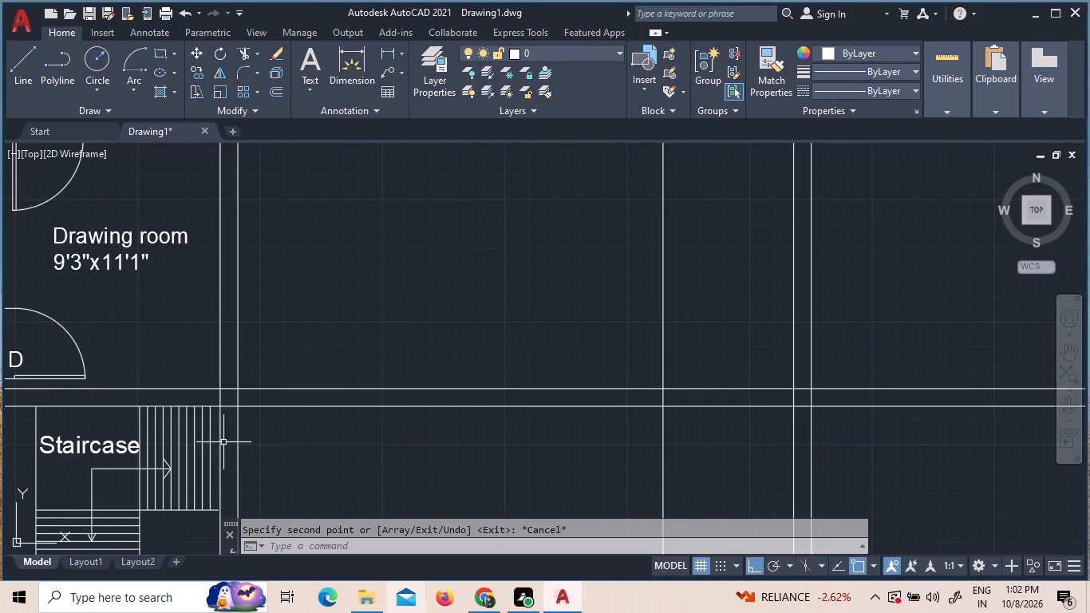
{"action": "scroll", "coordinate": [215, 513], "scroll_direction": "up", "scroll_amount": 2}
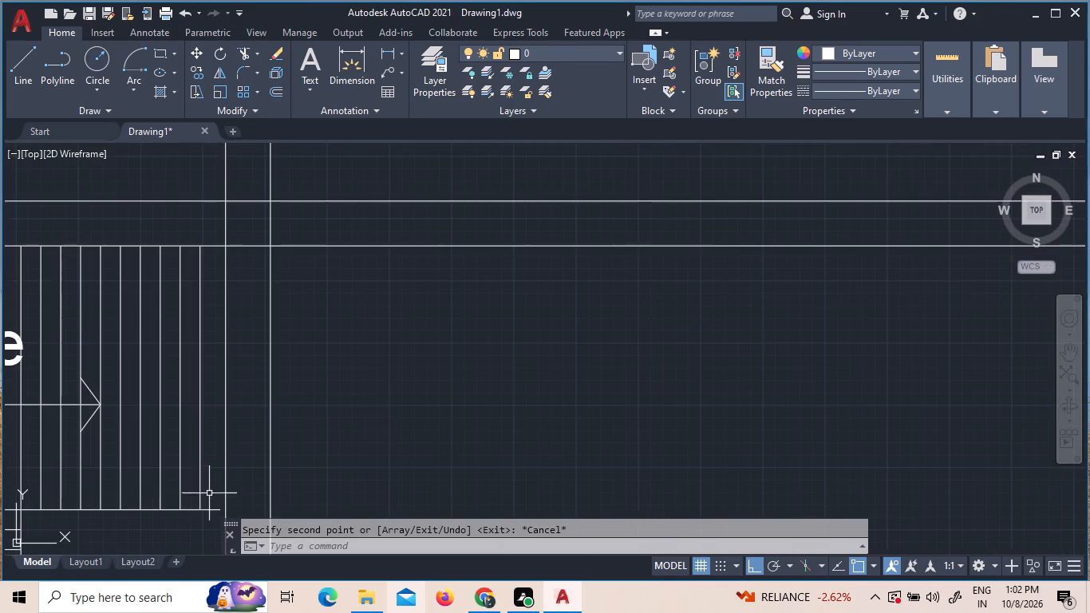
{"action": "scroll", "coordinate": [229, 458], "scroll_direction": "down", "scroll_amount": 4}
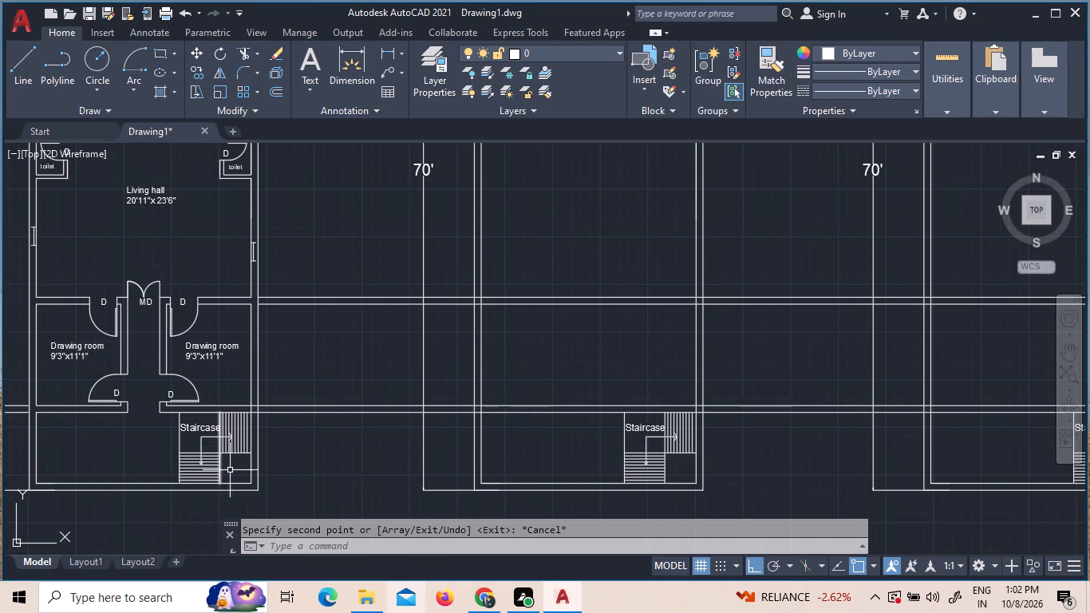
{"action": "scroll", "coordinate": [231, 445], "scroll_direction": "up", "scroll_amount": 3}
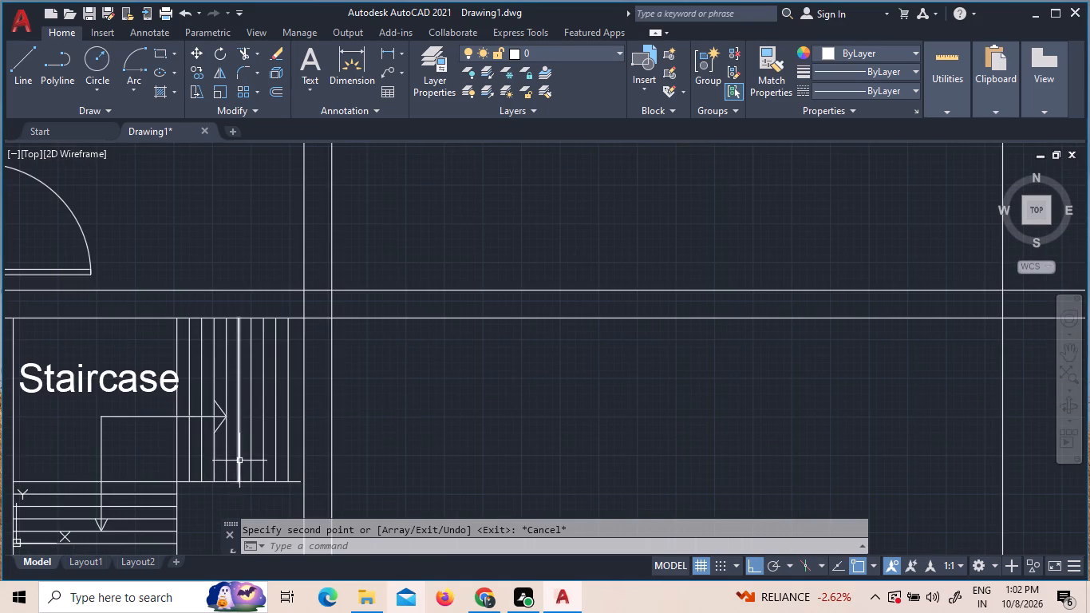
{"action": "scroll", "coordinate": [296, 491], "scroll_direction": "up", "scroll_amount": 1}
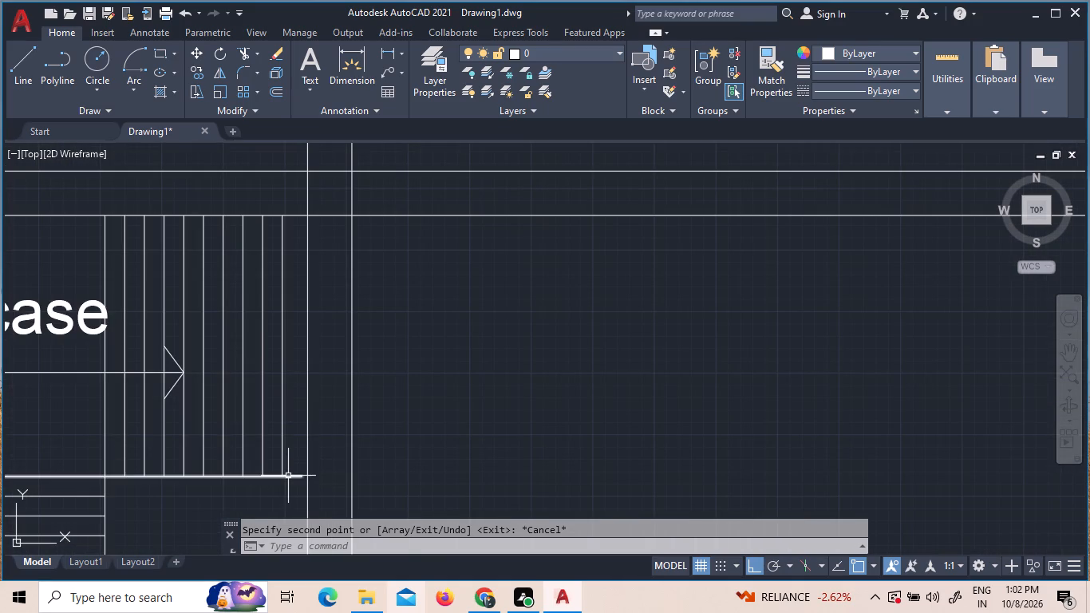
{"action": "scroll", "coordinate": [207, 472], "scroll_direction": "down", "scroll_amount": 2}
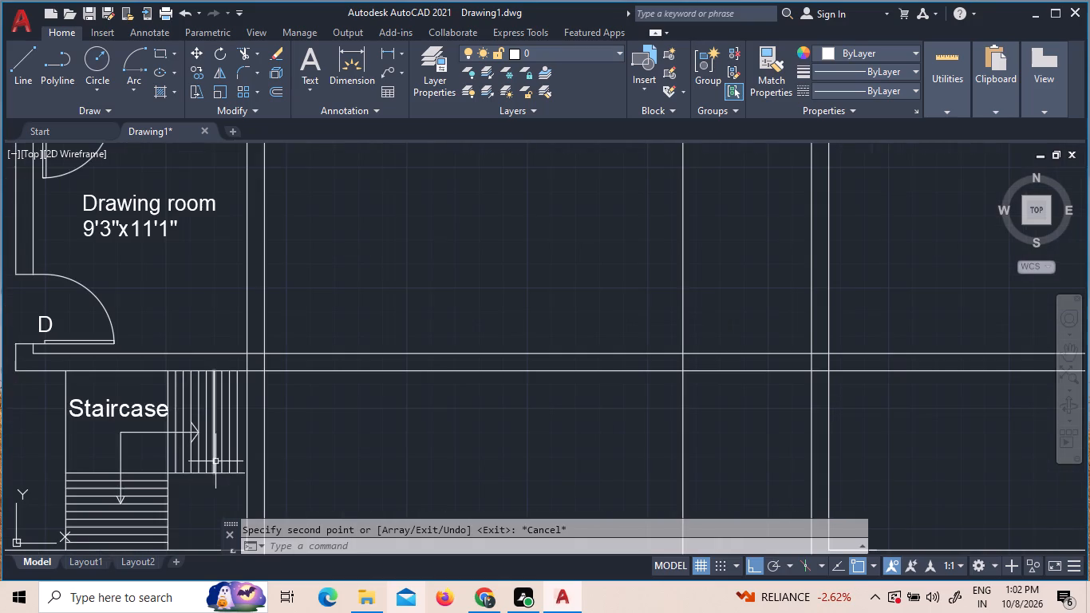
{"action": "middle_click_drag", "start_coordinate": [211, 504], "coordinate": [230, 440]}
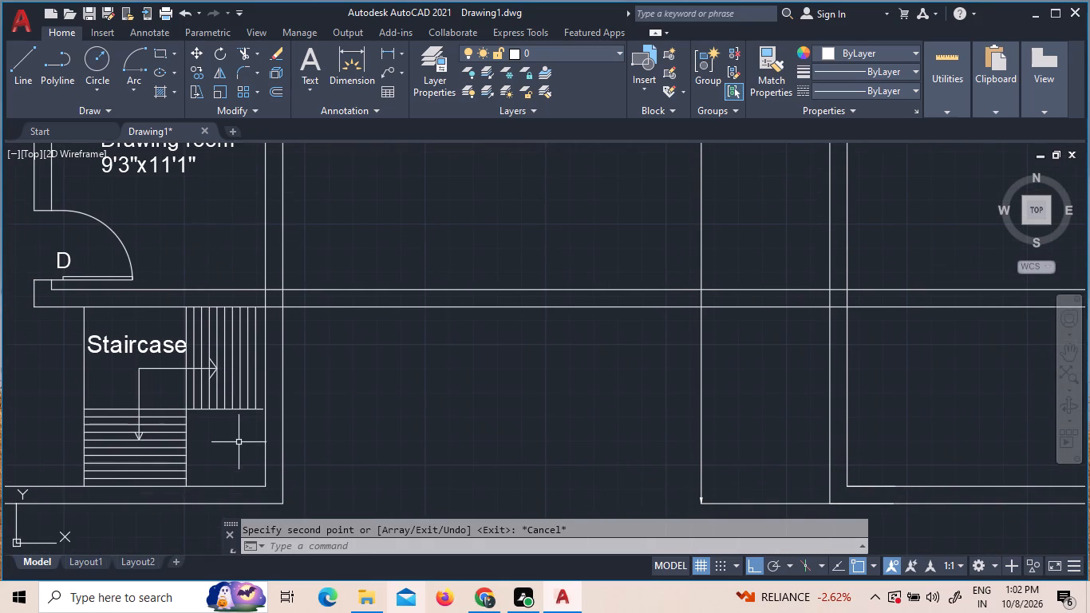
{"action": "left_click", "coordinate": [209, 483]}
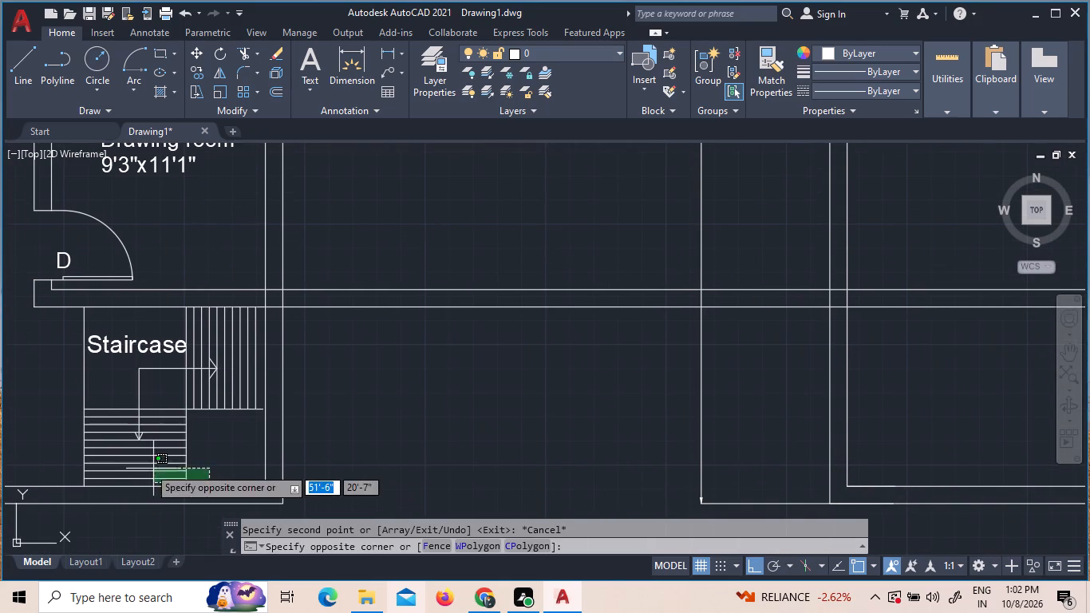
{"action": "key", "text": "Escape"}
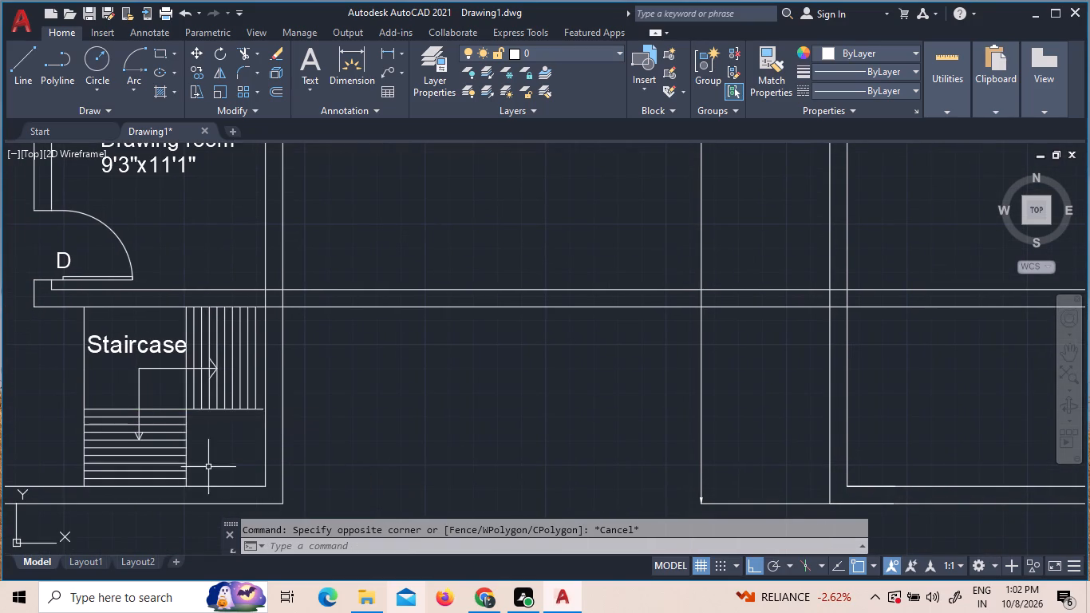
Move the second plan's staircase and label about 1" east so its landing line meets the inner face of the east wall.
{"action": "left_click_drag", "start_coordinate": [261, 482], "coordinate": [247, 478]}
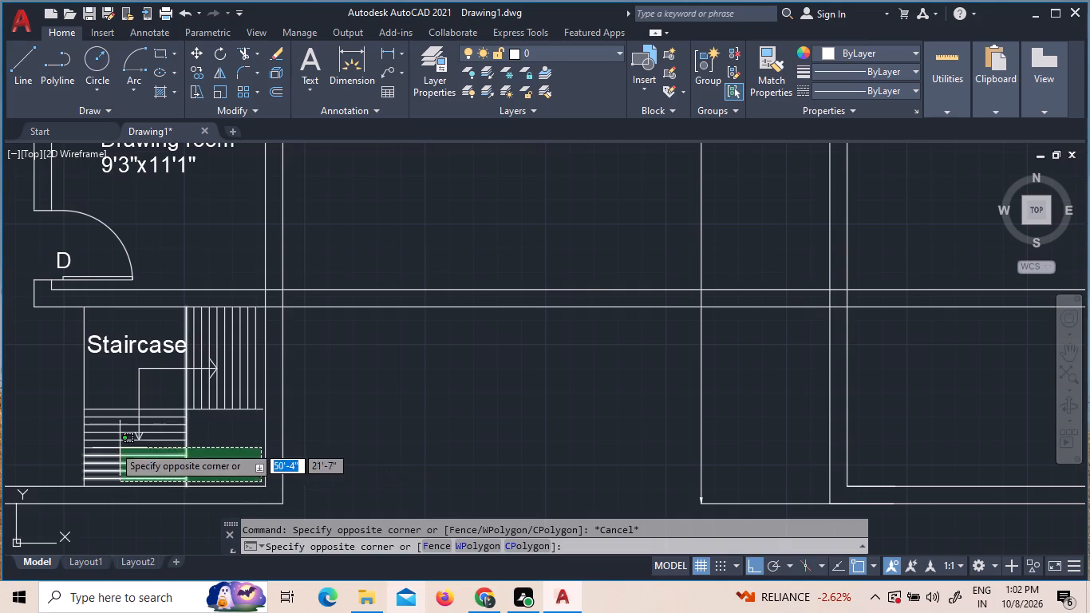
{"action": "left_click", "coordinate": [38, 343]}
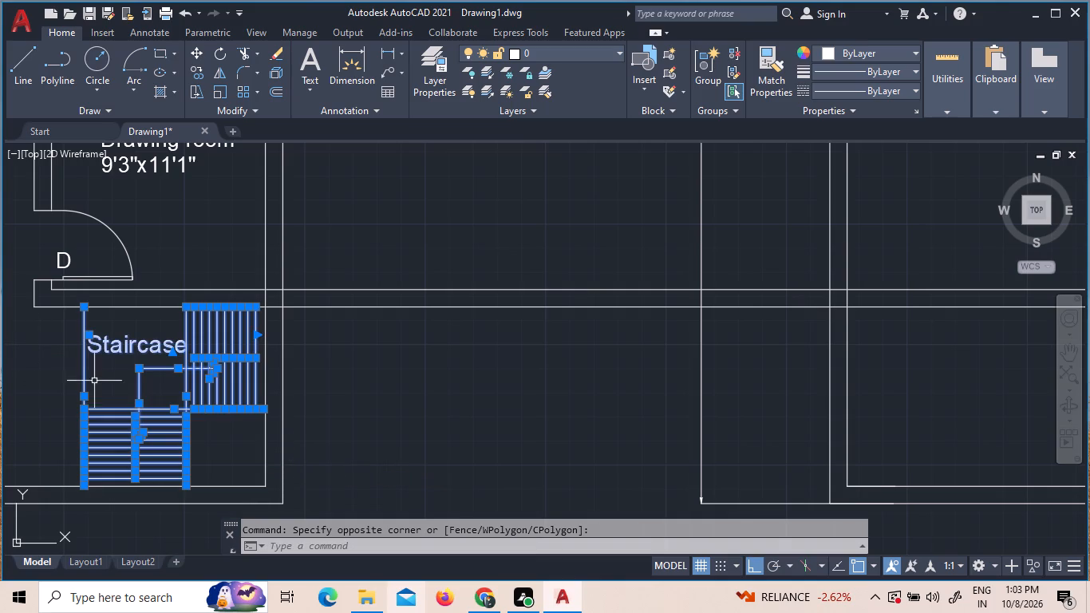
{"action": "right_click", "coordinate": [223, 434]}
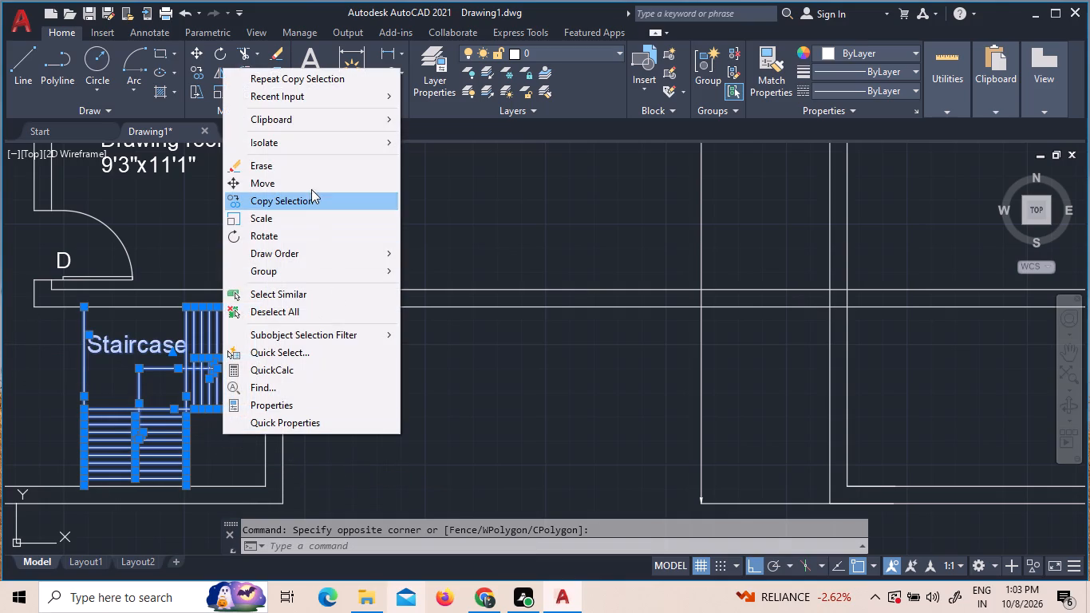
{"action": "left_click", "coordinate": [306, 182]}
{"action": "scroll", "coordinate": [244, 434], "scroll_direction": "up", "scroll_amount": 1}
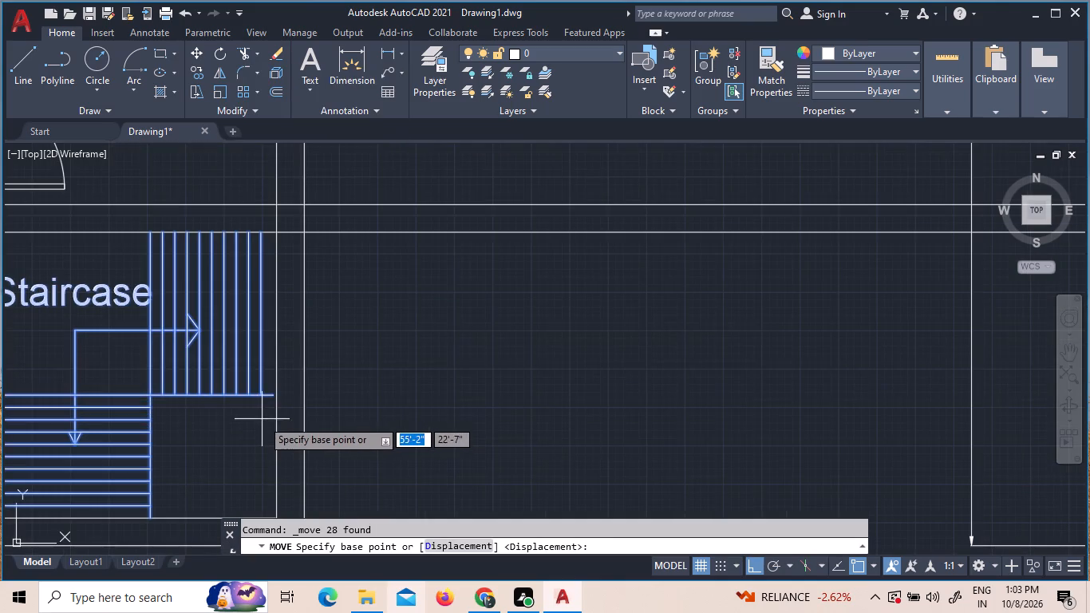
{"action": "scroll", "coordinate": [270, 370], "scroll_direction": "up", "scroll_amount": 3}
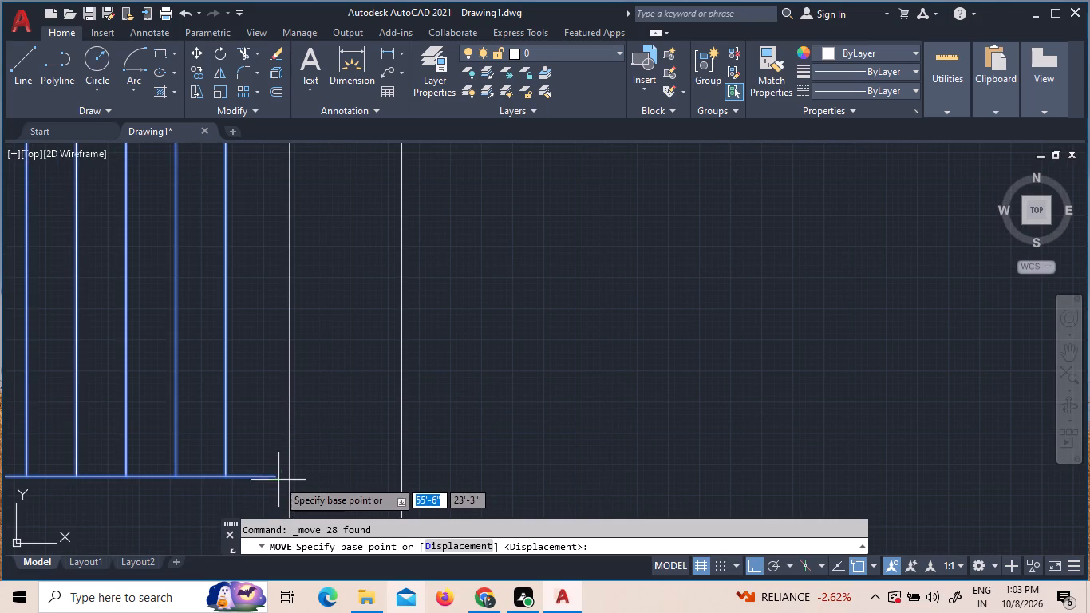
{"action": "left_click", "coordinate": [274, 479]}
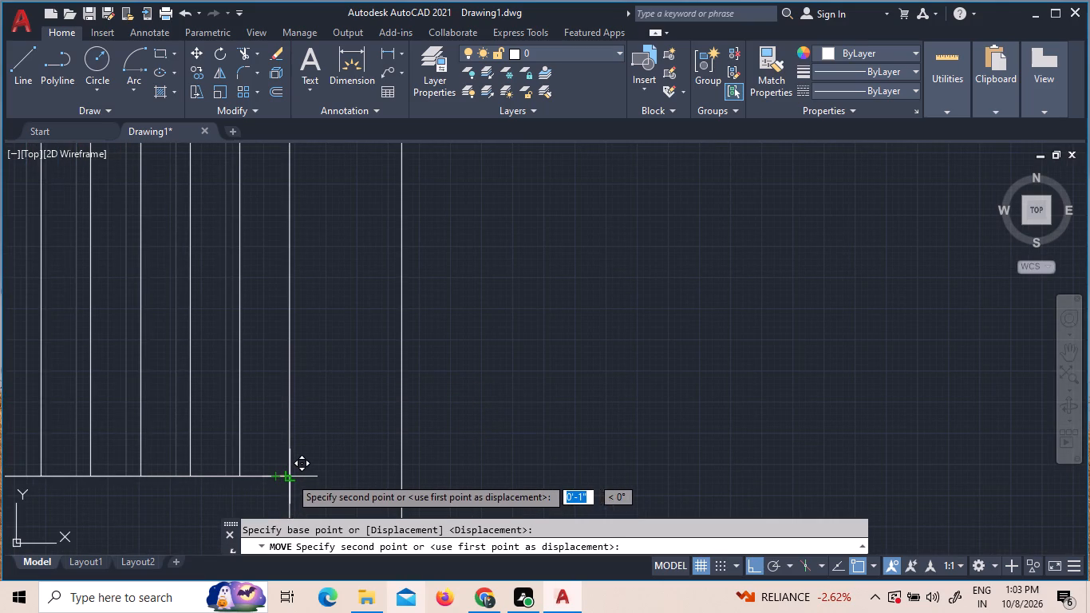
{"action": "left_click", "coordinate": [290, 477]}
{"action": "scroll", "coordinate": [363, 464], "scroll_direction": "down", "scroll_amount": 3}
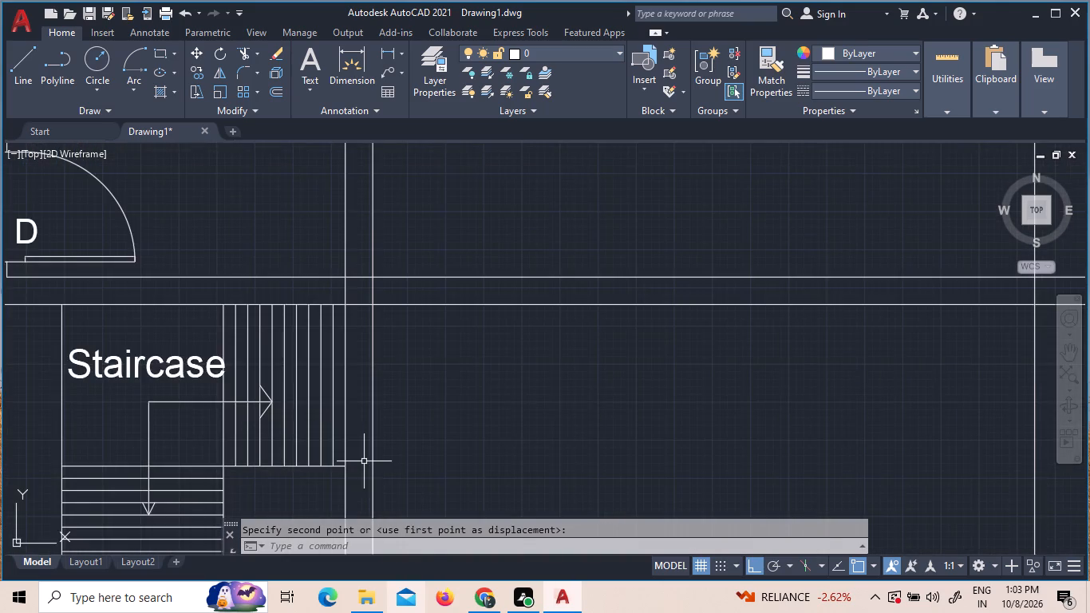
{"action": "scroll", "coordinate": [364, 461], "scroll_direction": "down", "scroll_amount": 2}
{"action": "key", "text": "Escape"}
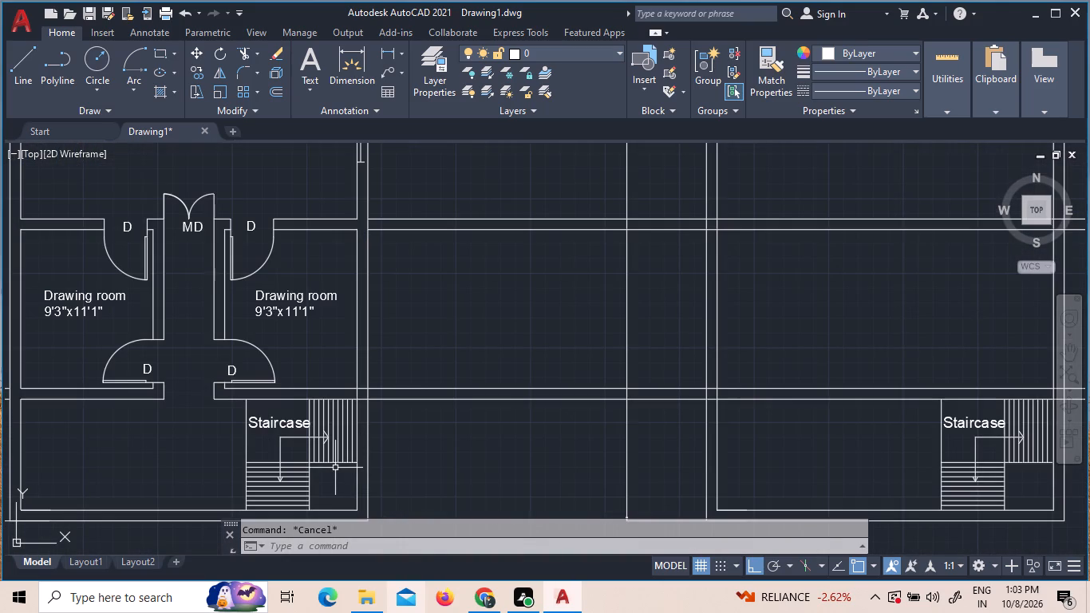
{"action": "key", "text": "Escape"}
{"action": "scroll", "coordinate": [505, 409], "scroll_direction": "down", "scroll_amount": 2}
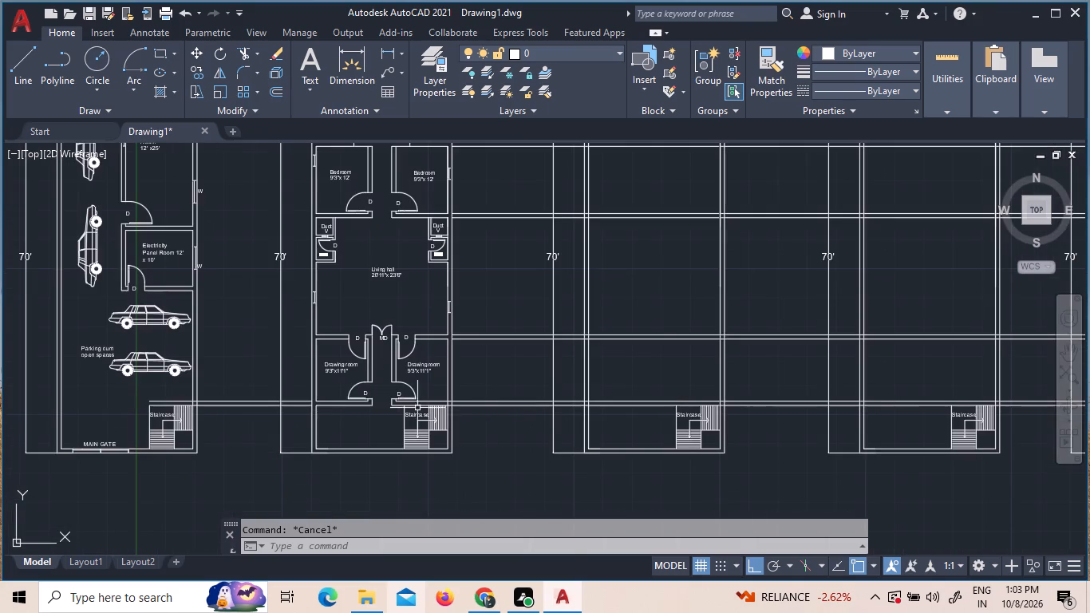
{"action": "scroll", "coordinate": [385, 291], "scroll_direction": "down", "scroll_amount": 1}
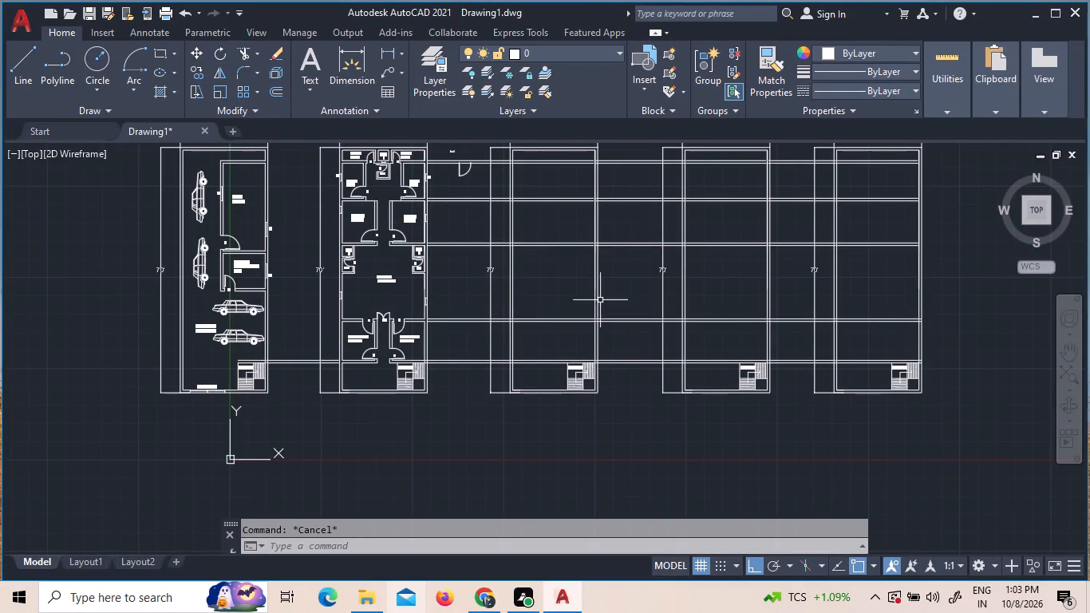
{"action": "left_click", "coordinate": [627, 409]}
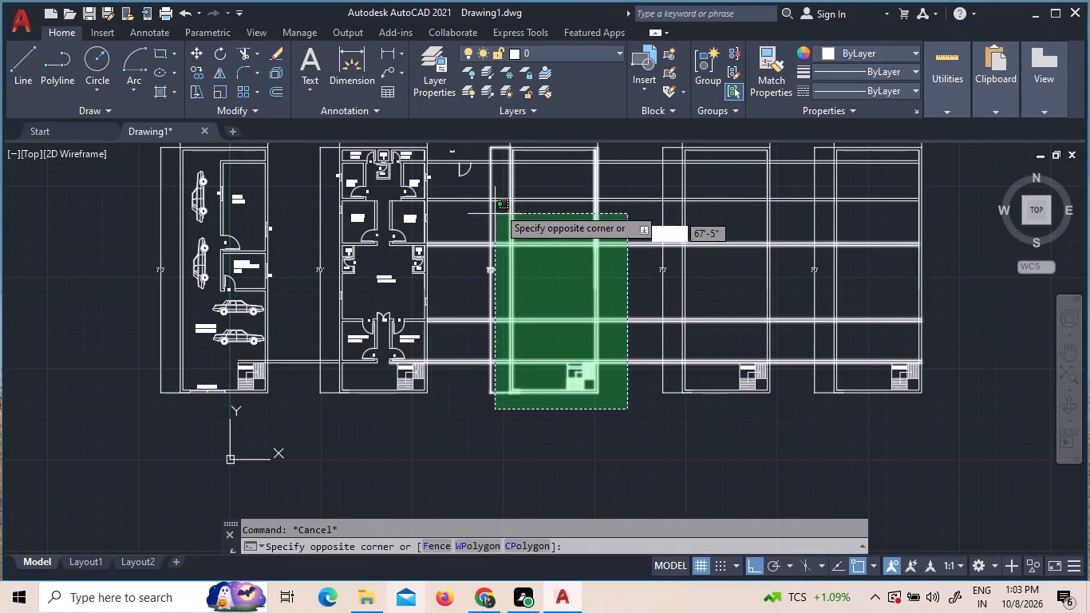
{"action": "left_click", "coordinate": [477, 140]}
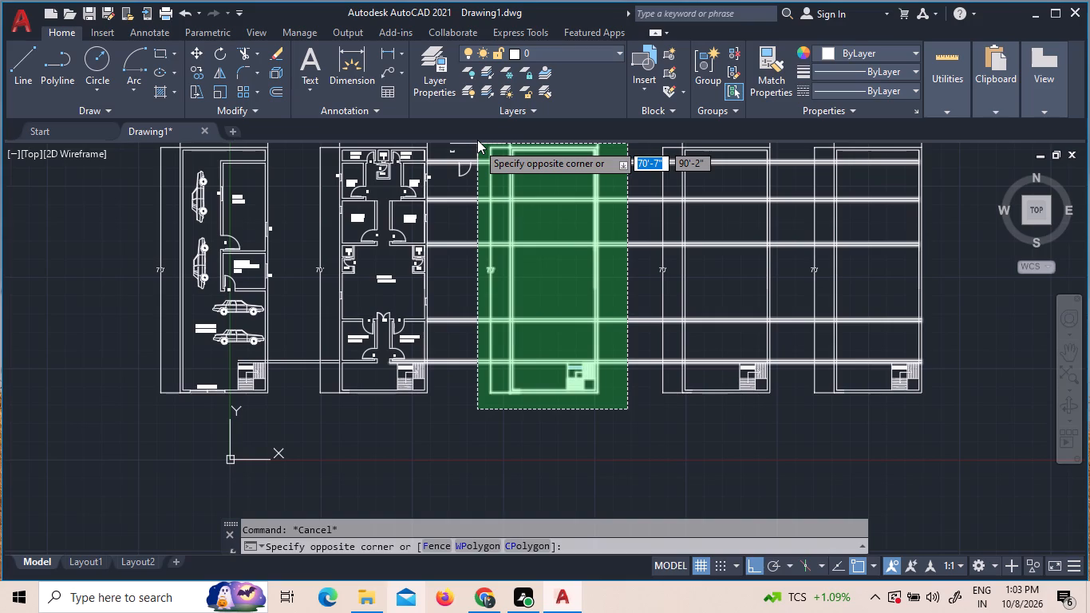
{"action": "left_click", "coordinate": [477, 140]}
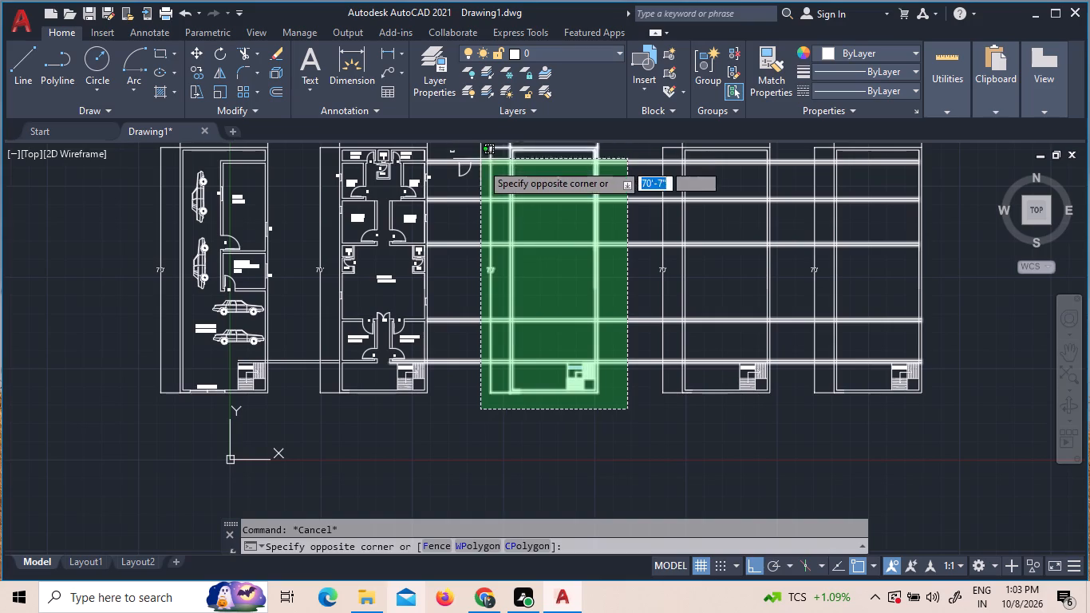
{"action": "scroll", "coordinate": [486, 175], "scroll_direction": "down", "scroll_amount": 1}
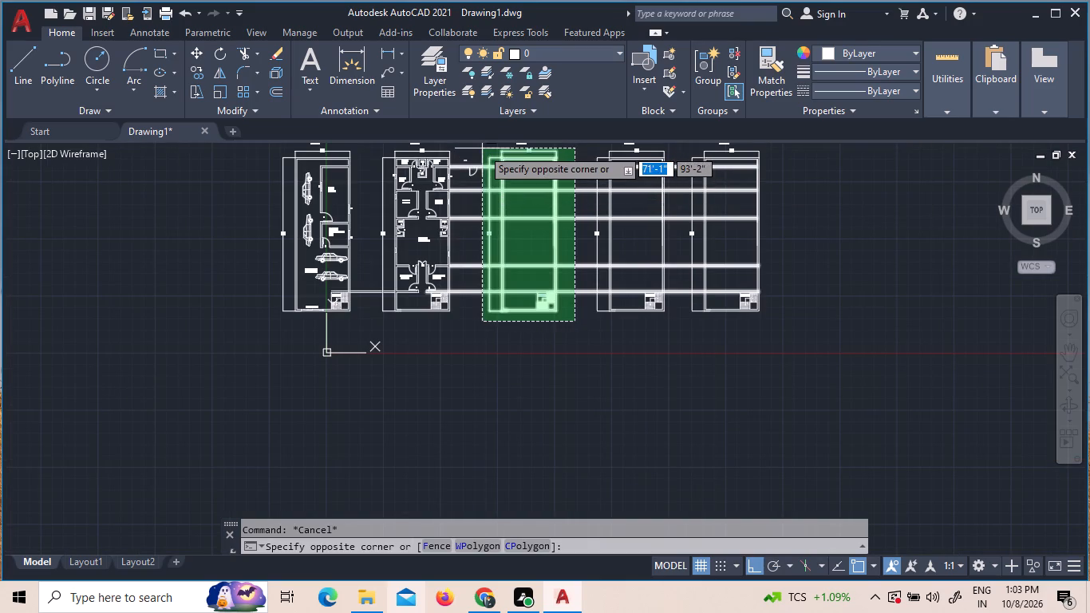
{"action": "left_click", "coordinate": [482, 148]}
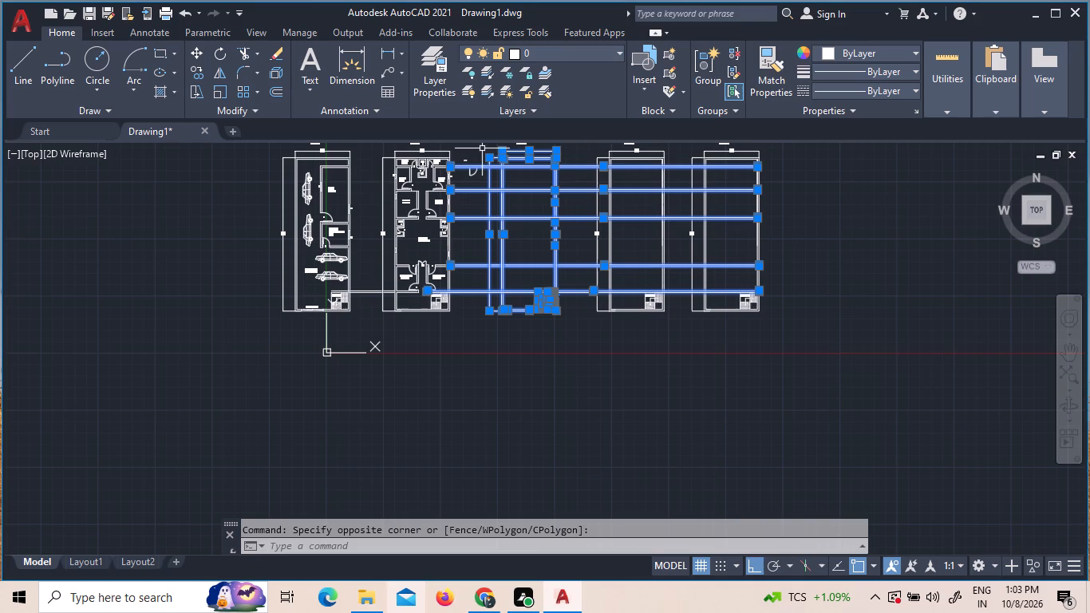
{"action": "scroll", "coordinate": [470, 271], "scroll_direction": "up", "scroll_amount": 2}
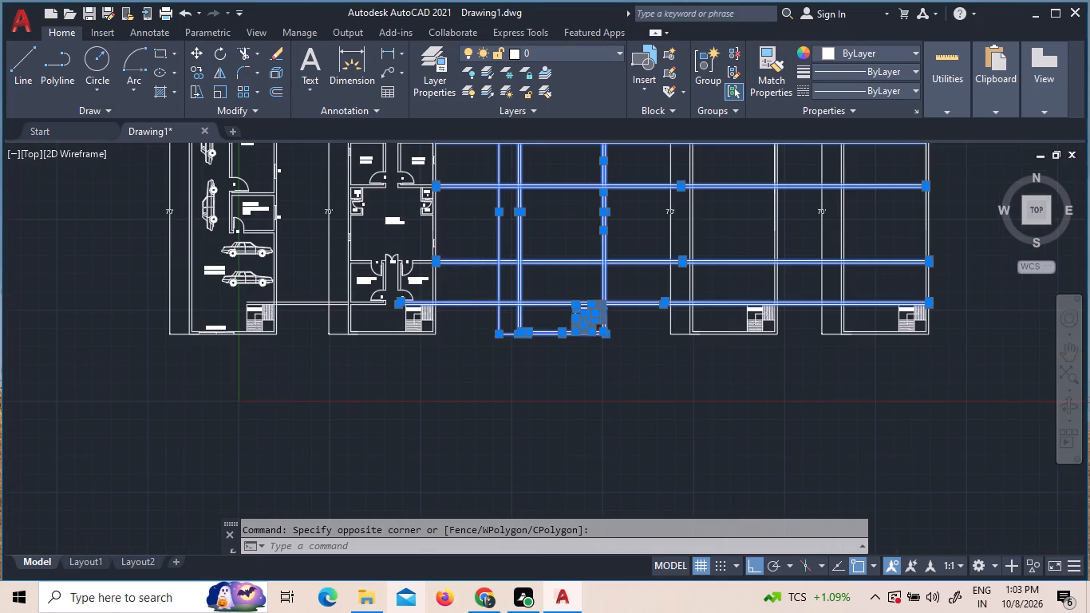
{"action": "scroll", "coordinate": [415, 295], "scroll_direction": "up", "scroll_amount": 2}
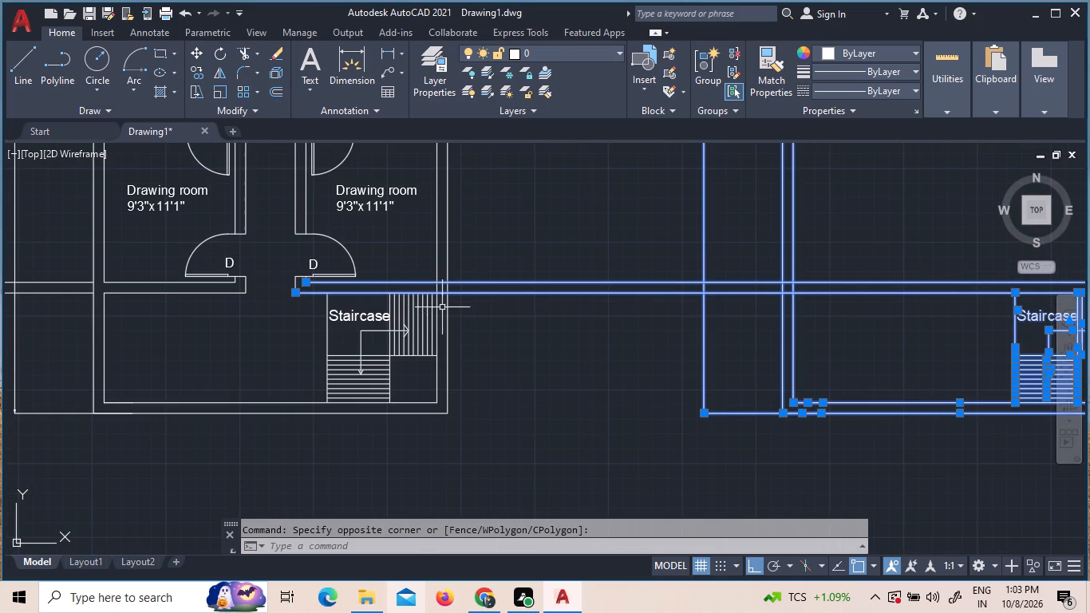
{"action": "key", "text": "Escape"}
Trim the wall line pairs crossing the gap between the second and third plans at staircase, drawing room and living hall level.
{"action": "type", "text": "tr"}
{"action": "key", "text": "space"}
{"action": "key", "text": "space"}
{"action": "left_click_drag", "start_coordinate": [543, 338], "coordinate": [547, 308]}
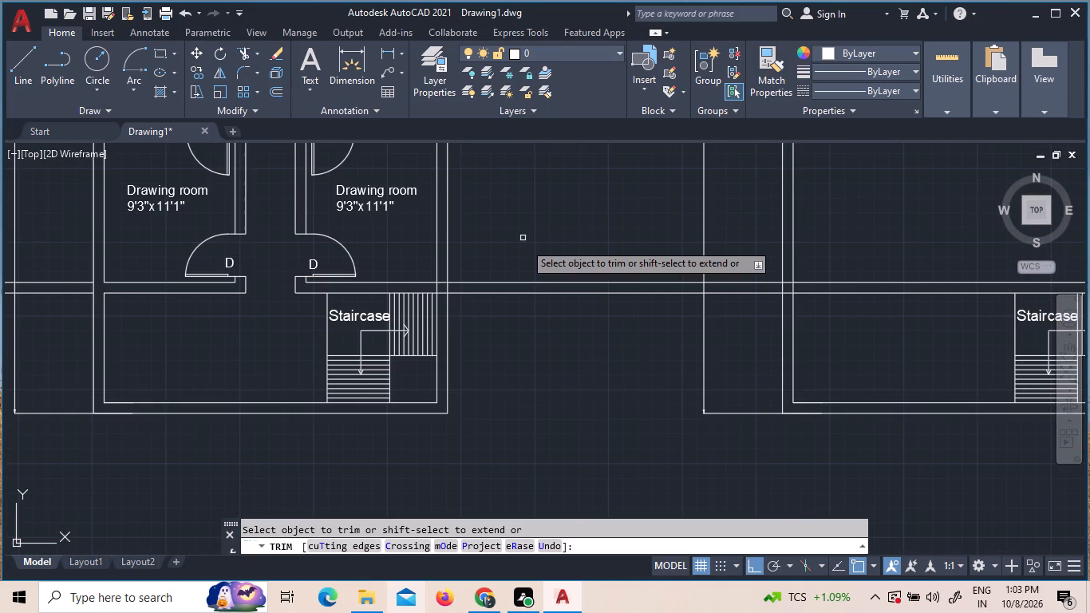
{"action": "left_click_drag", "start_coordinate": [527, 253], "coordinate": [530, 263]}
{"action": "left_click", "coordinate": [526, 321]}
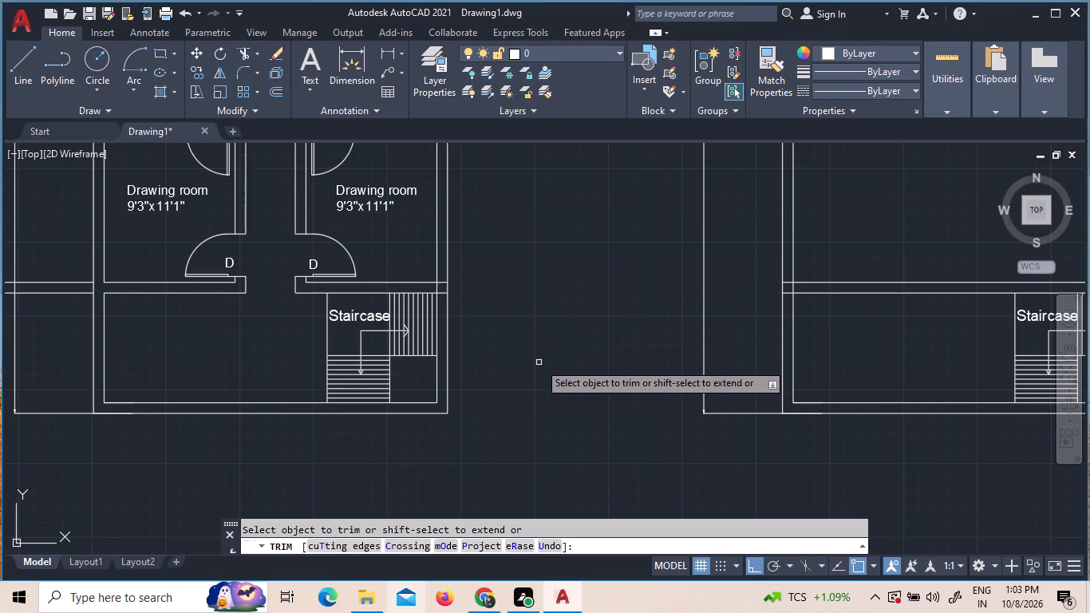
{"action": "scroll", "coordinate": [544, 377], "scroll_direction": "down", "scroll_amount": 2}
{"action": "left_click_drag", "start_coordinate": [564, 346], "coordinate": [574, 311]}
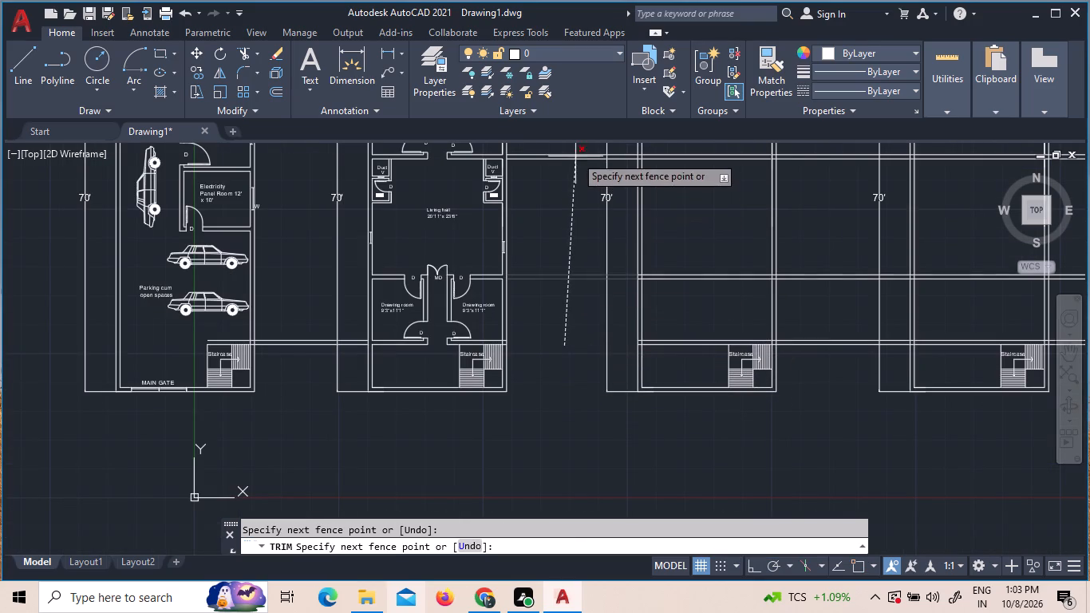
{"action": "left_click", "coordinate": [574, 144]}
Trim the kitchen and bedroom level wall lines between the second and third plans, leaving the line to the loose door symbol.
{"action": "scroll", "coordinate": [567, 260], "scroll_direction": "down", "scroll_amount": 4}
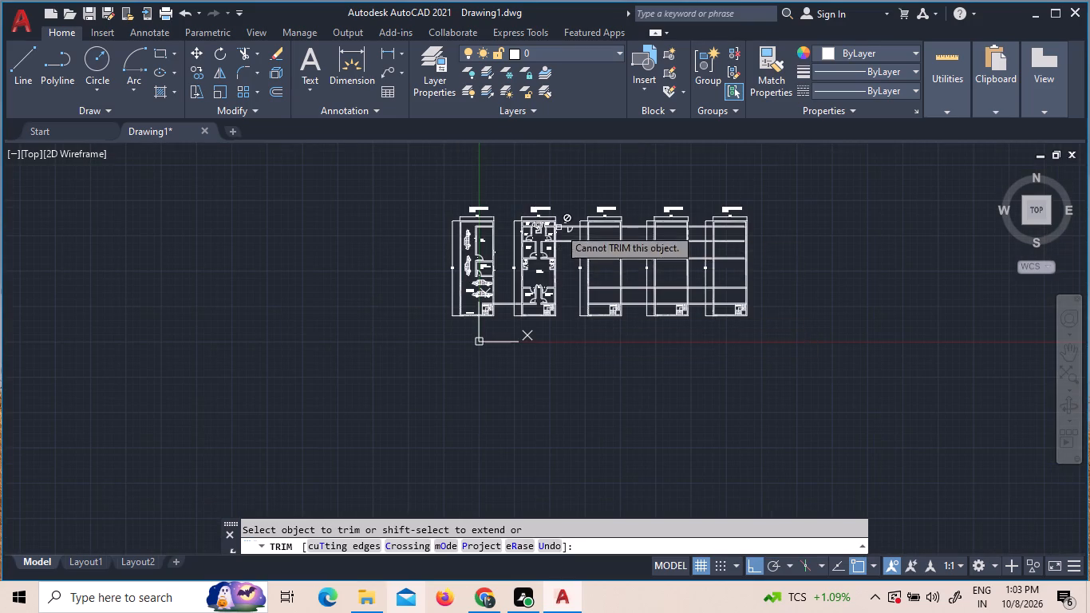
{"action": "scroll", "coordinate": [559, 227], "scroll_direction": "up", "scroll_amount": 4}
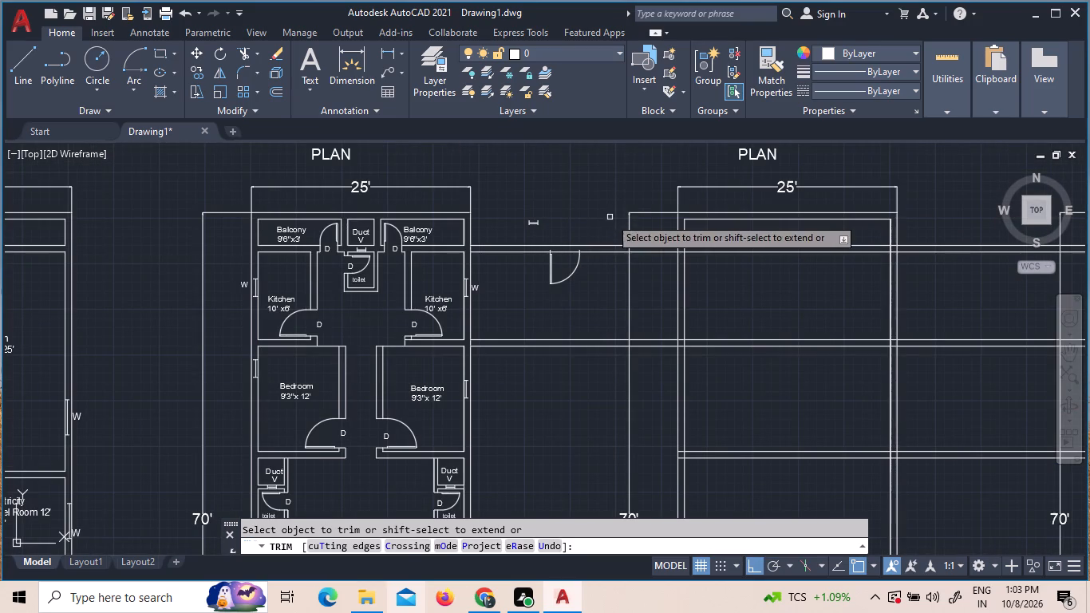
{"action": "left_click_drag", "start_coordinate": [610, 217], "coordinate": [609, 244]}
{"action": "left_click_drag", "start_coordinate": [610, 389], "coordinate": [614, 375]}
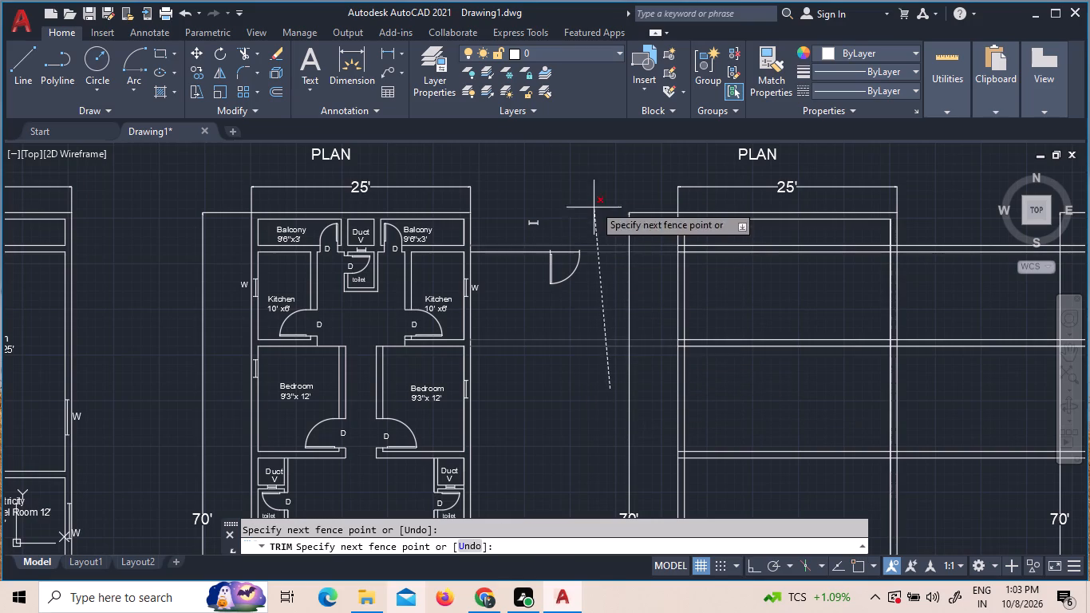
{"action": "left_click", "coordinate": [591, 188]}
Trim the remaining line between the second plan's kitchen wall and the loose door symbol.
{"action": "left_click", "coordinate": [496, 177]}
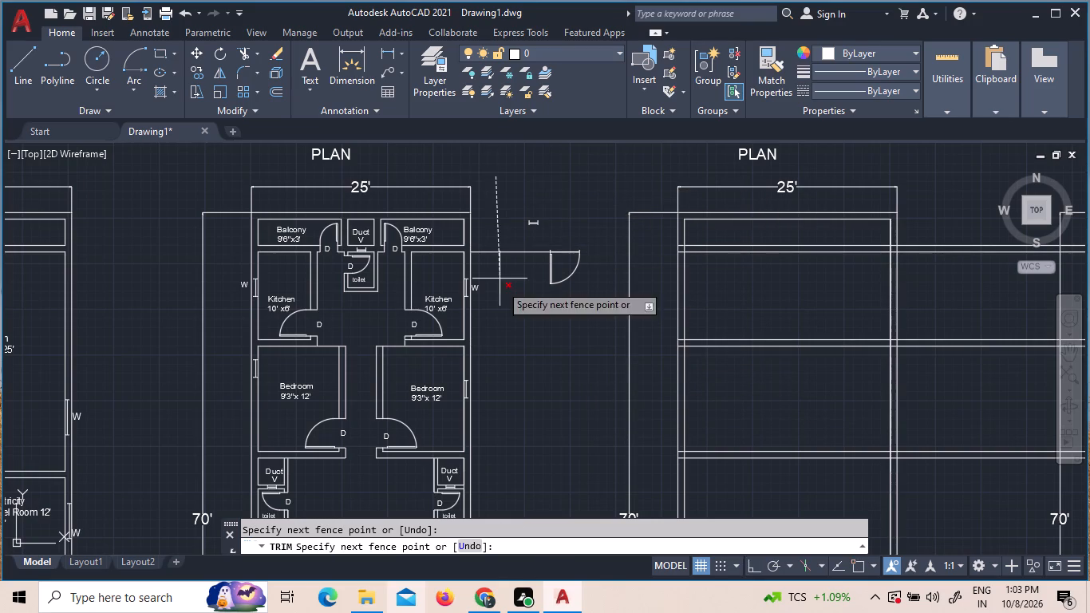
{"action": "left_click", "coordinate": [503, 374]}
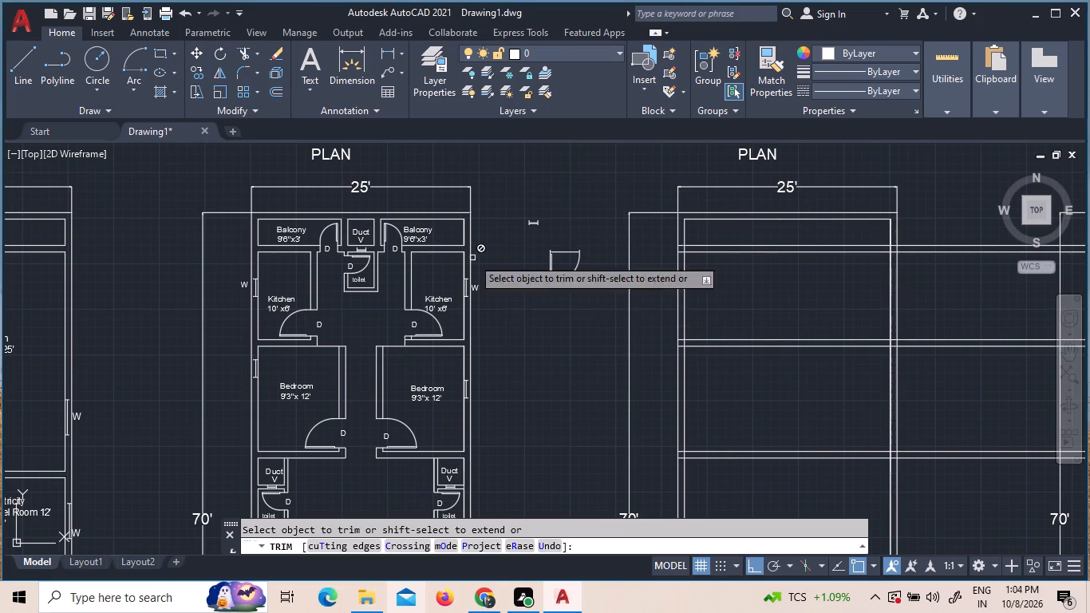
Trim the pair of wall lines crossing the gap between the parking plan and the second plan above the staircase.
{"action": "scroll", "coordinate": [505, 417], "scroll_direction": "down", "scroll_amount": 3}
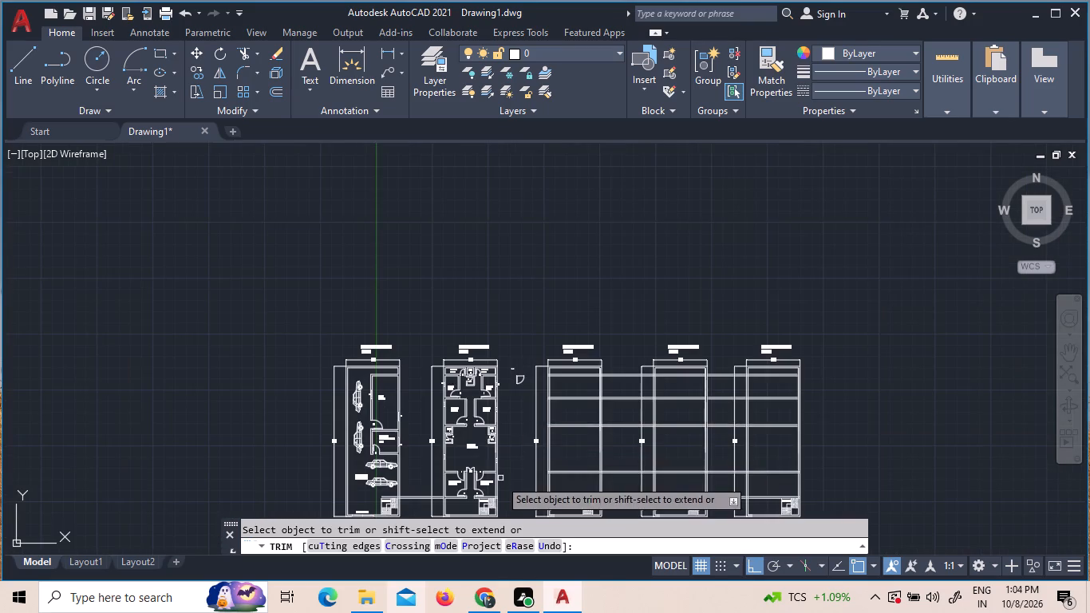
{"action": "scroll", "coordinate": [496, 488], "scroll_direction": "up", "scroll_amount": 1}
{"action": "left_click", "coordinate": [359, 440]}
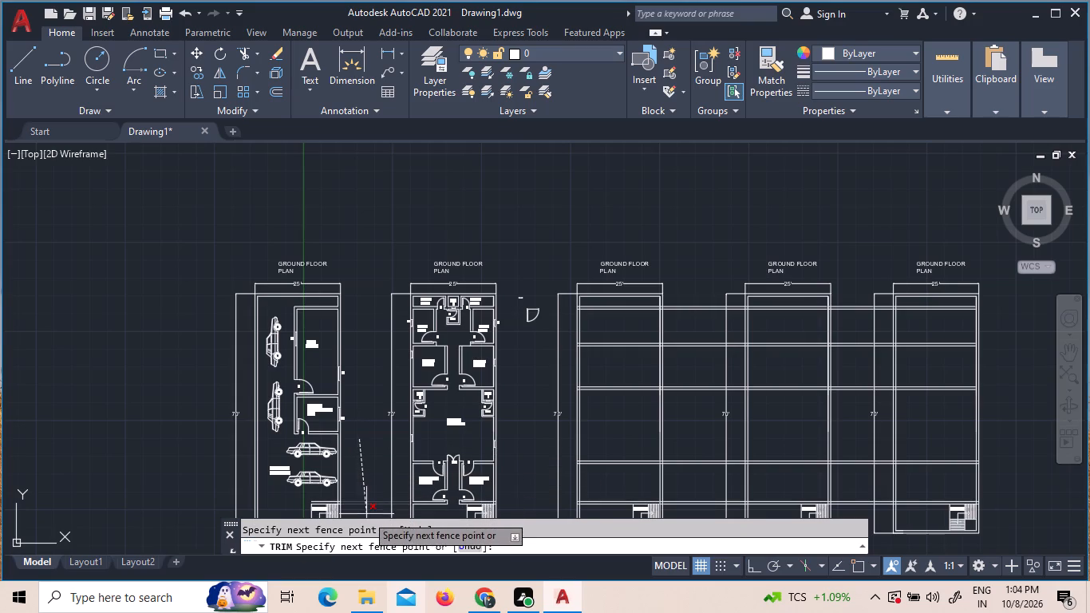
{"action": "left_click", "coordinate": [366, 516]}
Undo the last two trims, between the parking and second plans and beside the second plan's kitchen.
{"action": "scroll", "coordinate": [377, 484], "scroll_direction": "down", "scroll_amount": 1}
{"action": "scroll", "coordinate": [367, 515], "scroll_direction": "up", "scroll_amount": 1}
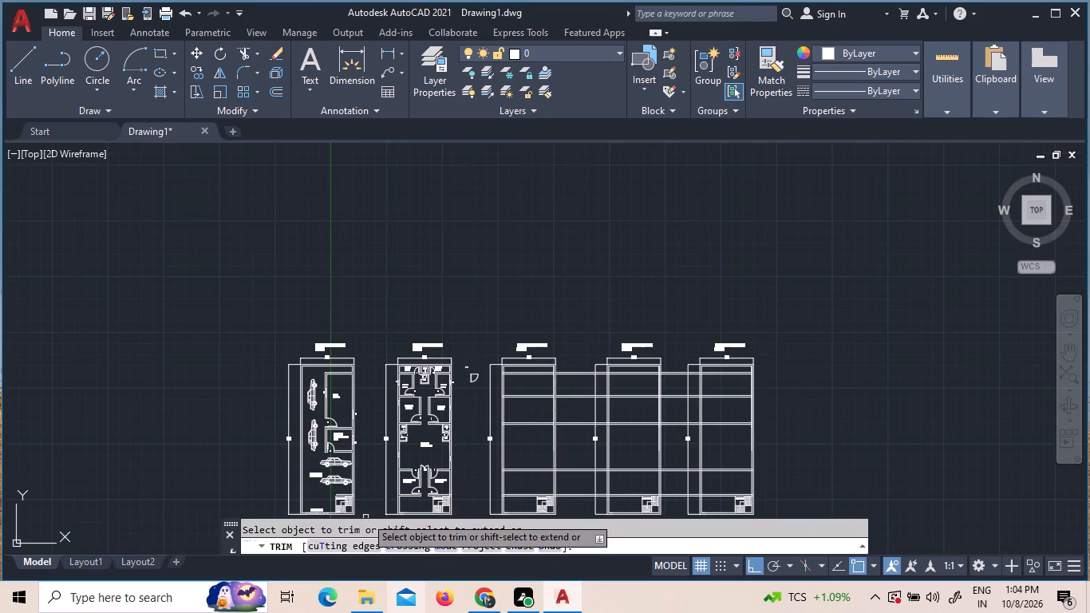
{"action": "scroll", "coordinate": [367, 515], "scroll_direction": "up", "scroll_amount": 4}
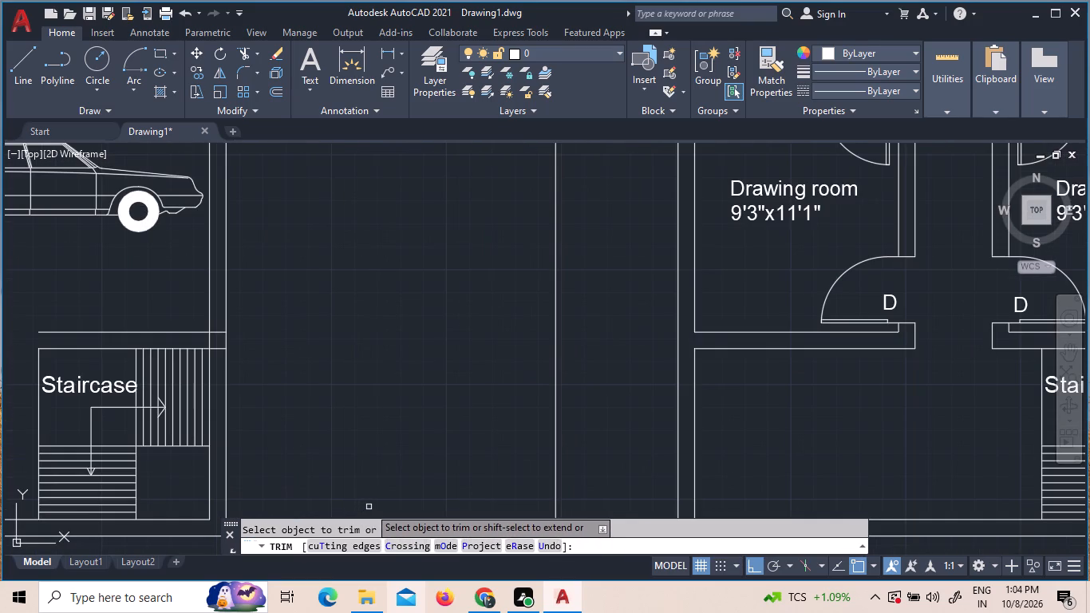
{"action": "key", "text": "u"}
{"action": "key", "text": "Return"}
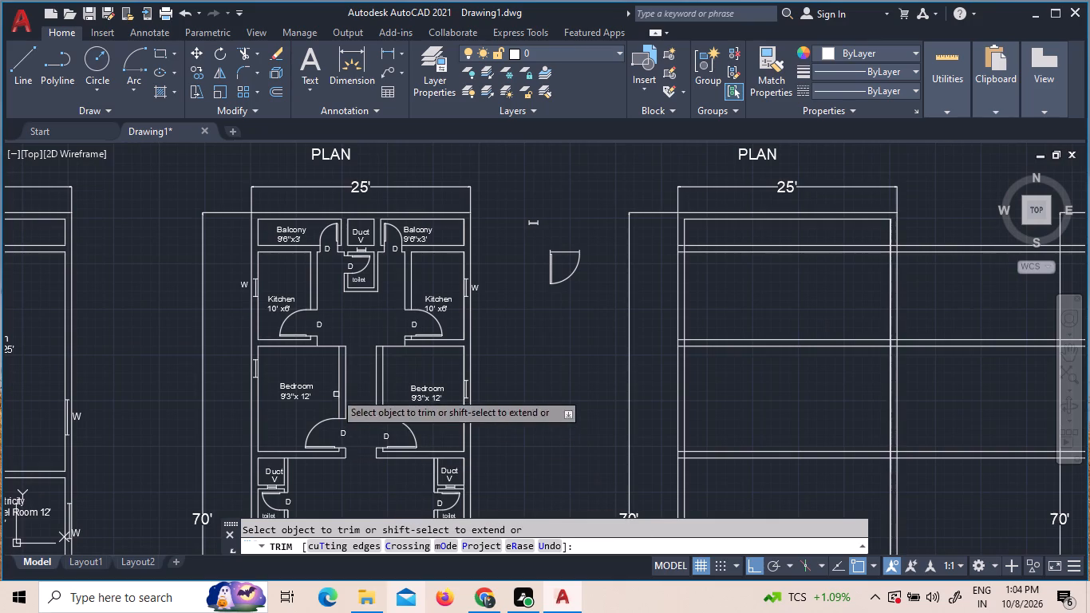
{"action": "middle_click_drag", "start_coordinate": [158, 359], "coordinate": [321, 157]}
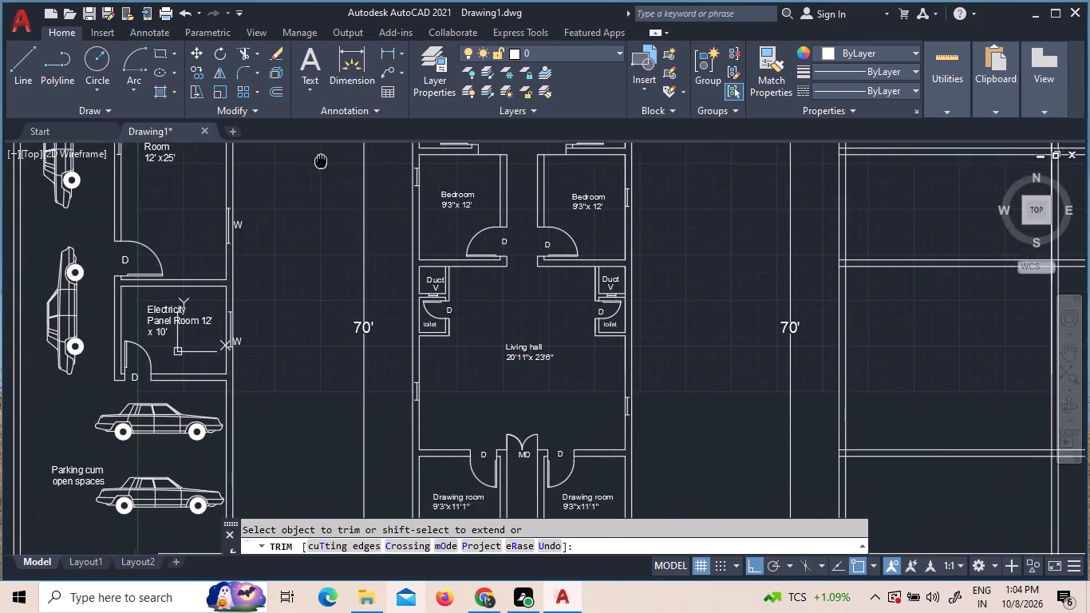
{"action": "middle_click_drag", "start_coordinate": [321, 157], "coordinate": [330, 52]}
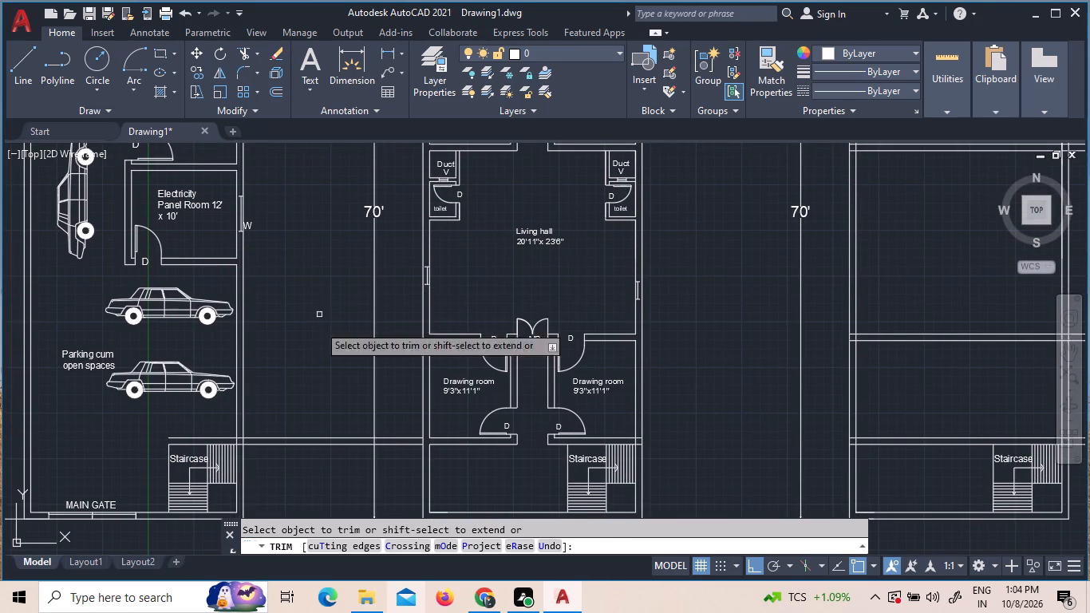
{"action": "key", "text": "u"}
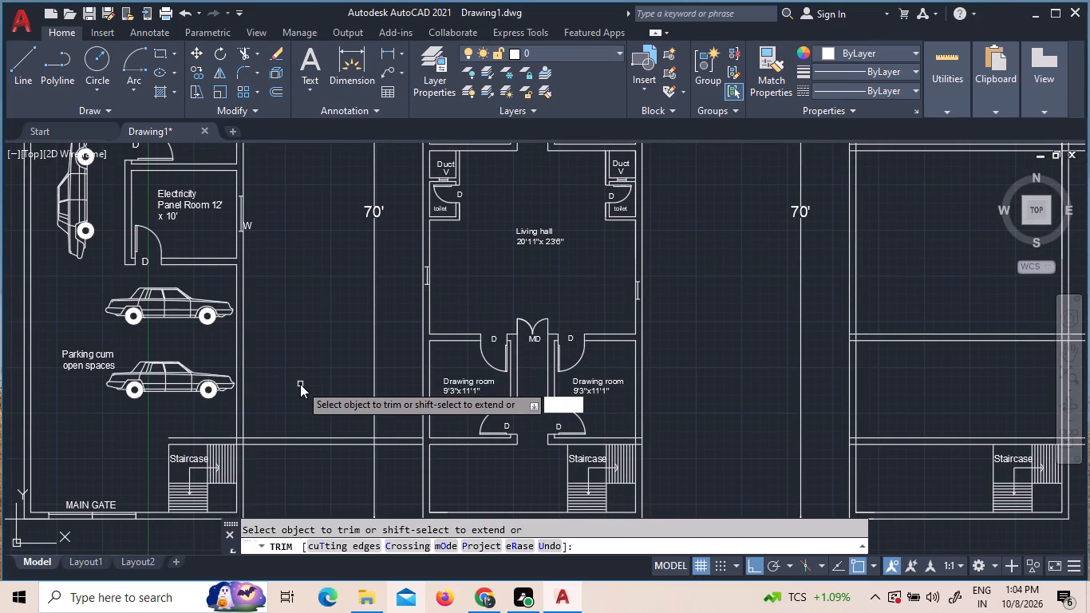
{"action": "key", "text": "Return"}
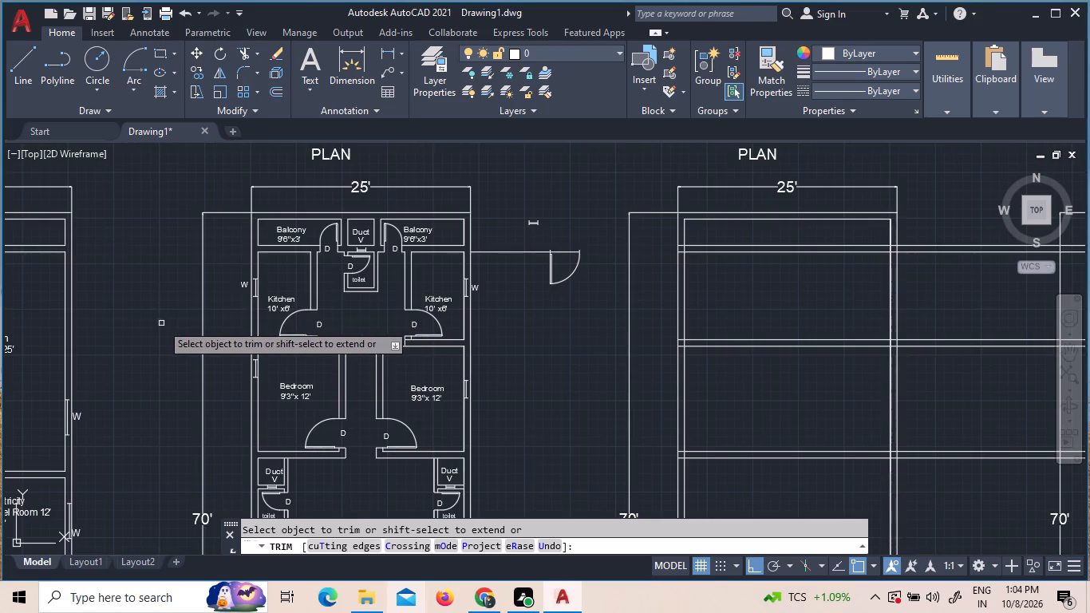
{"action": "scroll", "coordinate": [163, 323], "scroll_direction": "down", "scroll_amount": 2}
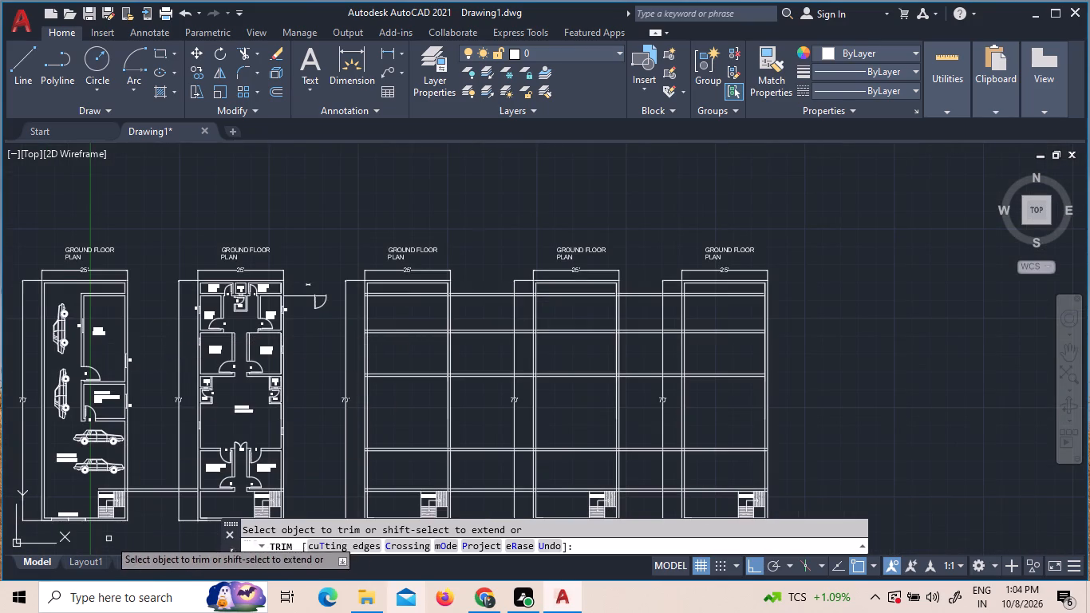
Trim the pair of wall lines between the parking and second plans, plus the leftover upper line above the parking plan's staircase.
{"action": "scroll", "coordinate": [109, 530], "scroll_direction": "up", "scroll_amount": 3}
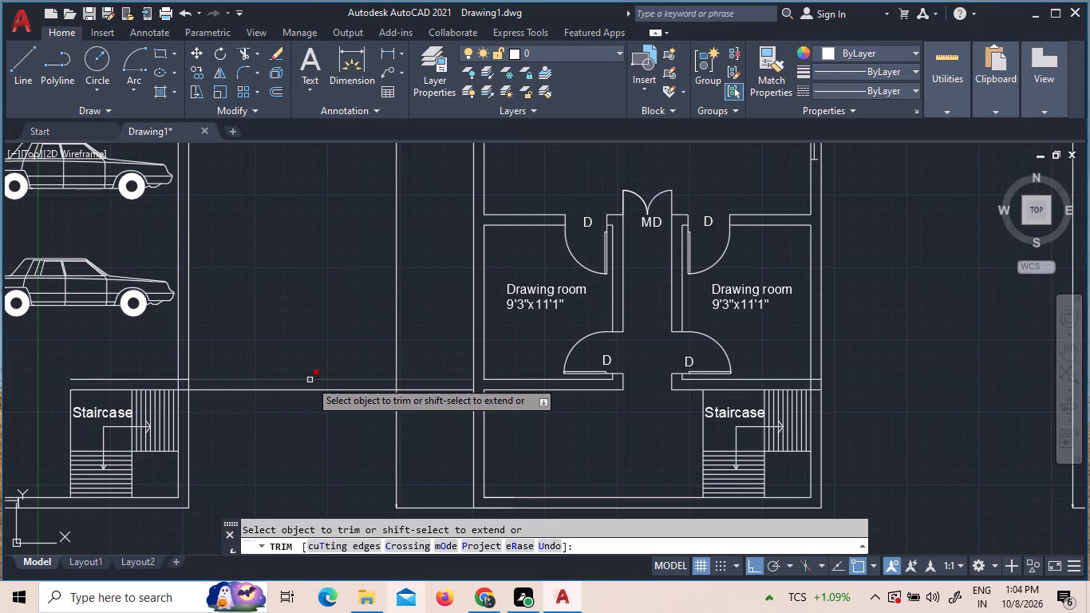
{"action": "left_click_drag", "start_coordinate": [330, 459], "coordinate": [334, 449]}
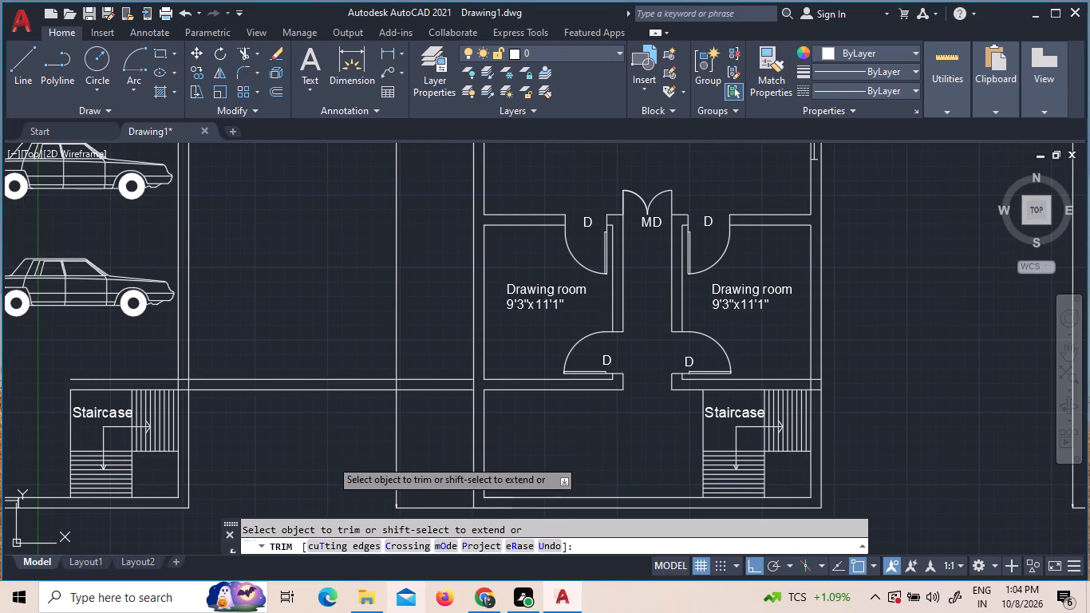
{"action": "left_click", "coordinate": [322, 326]}
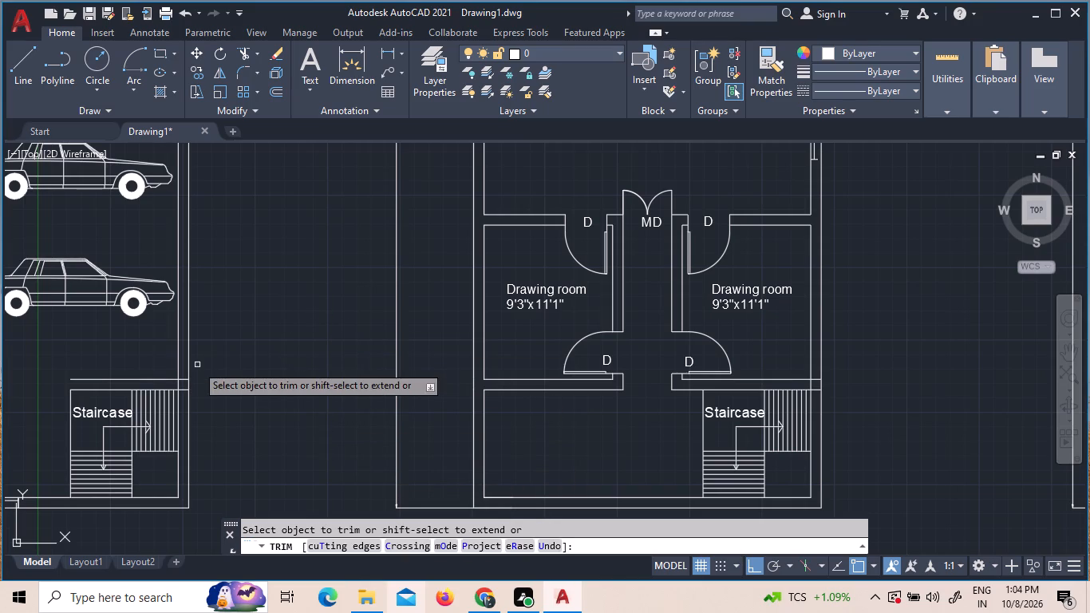
{"action": "left_click", "coordinate": [177, 384]}
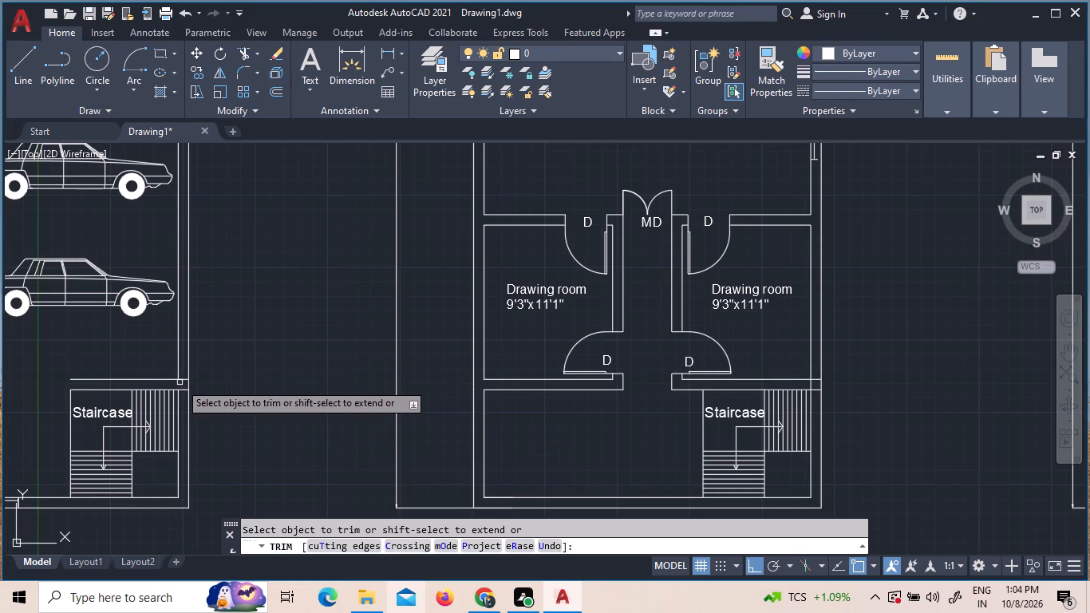
{"action": "left_click", "coordinate": [183, 378]}
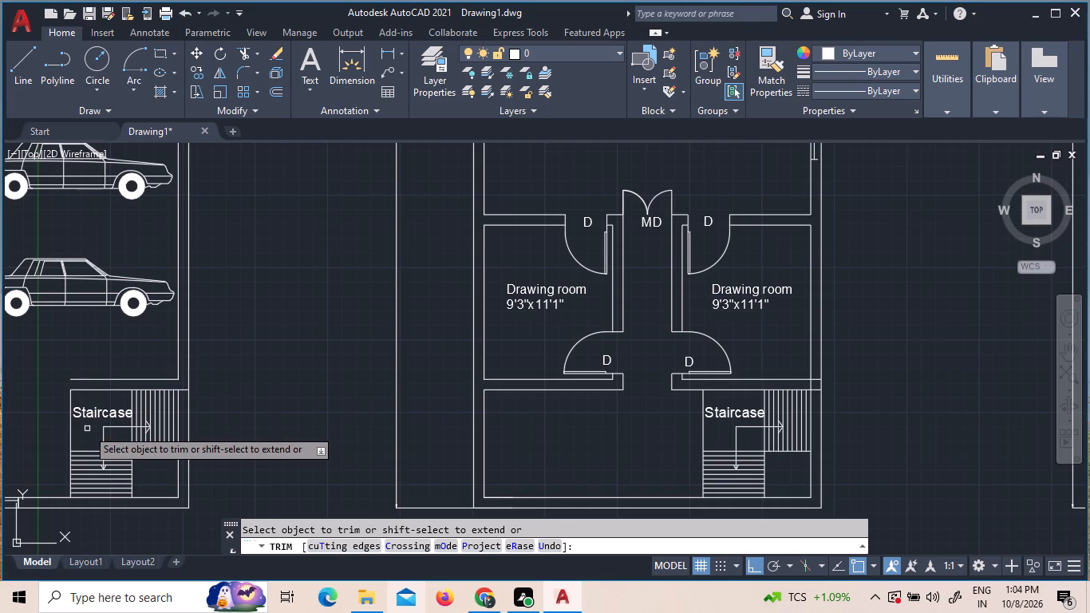
{"action": "left_click", "coordinate": [92, 378]}
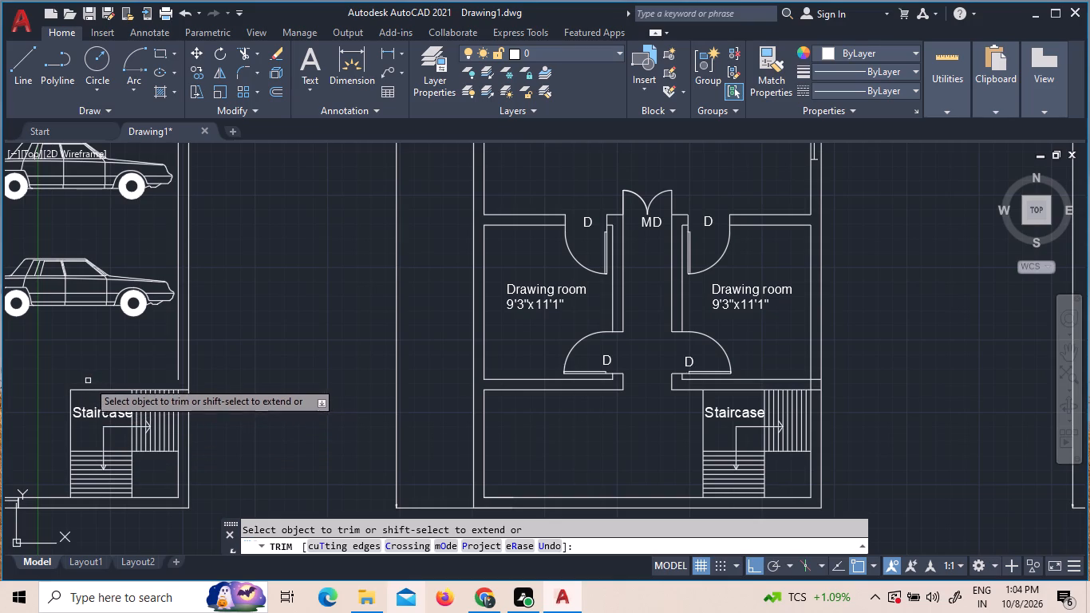
Extend the inner line of the parking plan's side wall down to the top of the staircase.
{"action": "type", "text": "ex"}
{"action": "key", "text": "space"}
{"action": "key", "text": "space"}
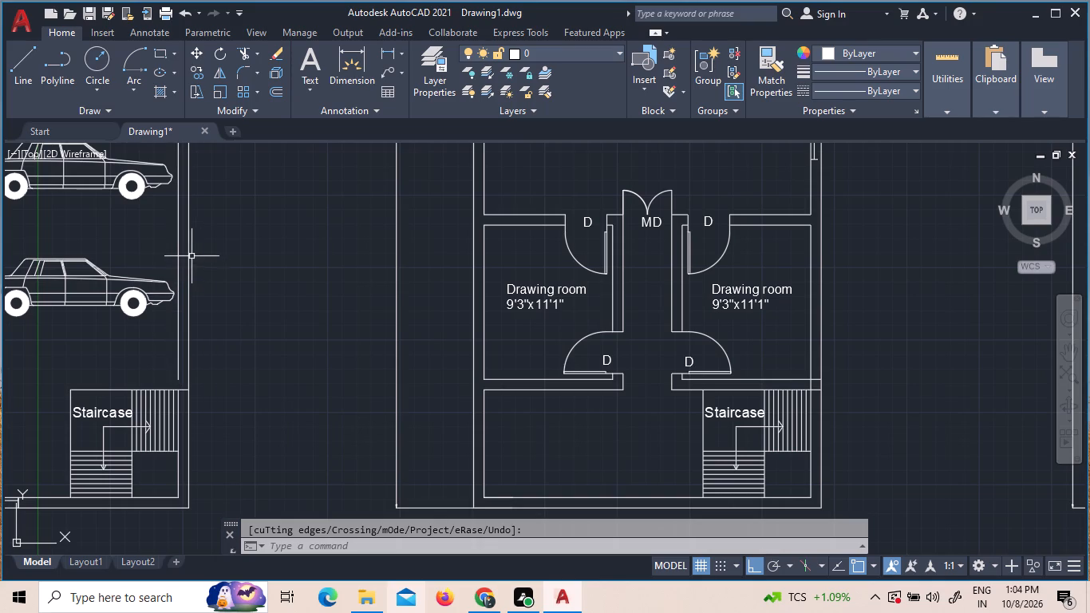
{"action": "key", "text": "Escape"}
{"action": "key", "text": "Escape"}
{"action": "key", "text": "Escape"}
{"action": "key", "text": "e"}
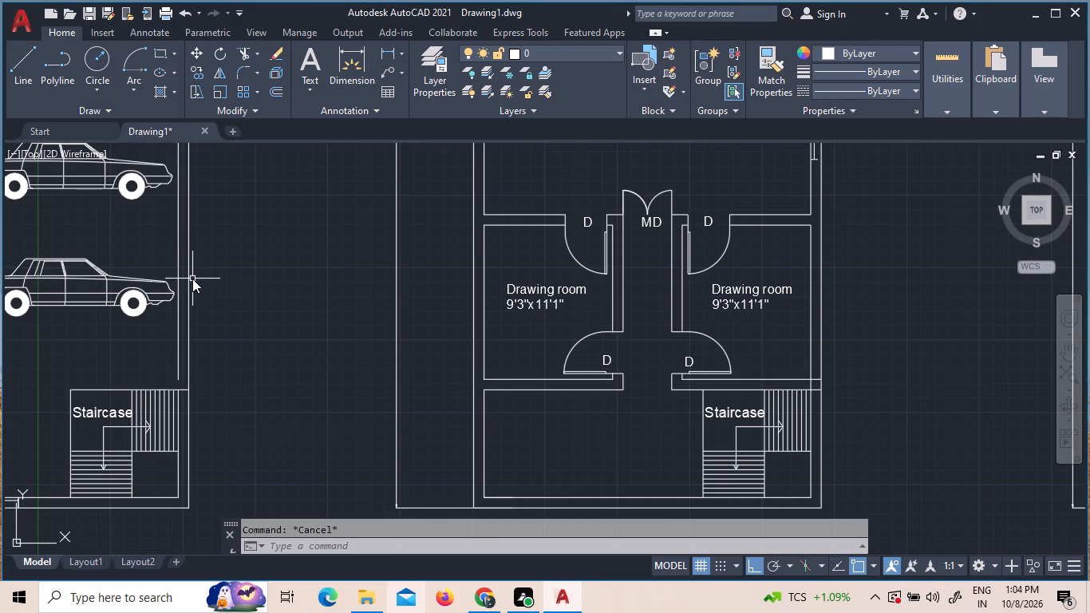
{"action": "key", "text": "x"}
{"action": "key", "text": "space"}
{"action": "key", "text": "space"}
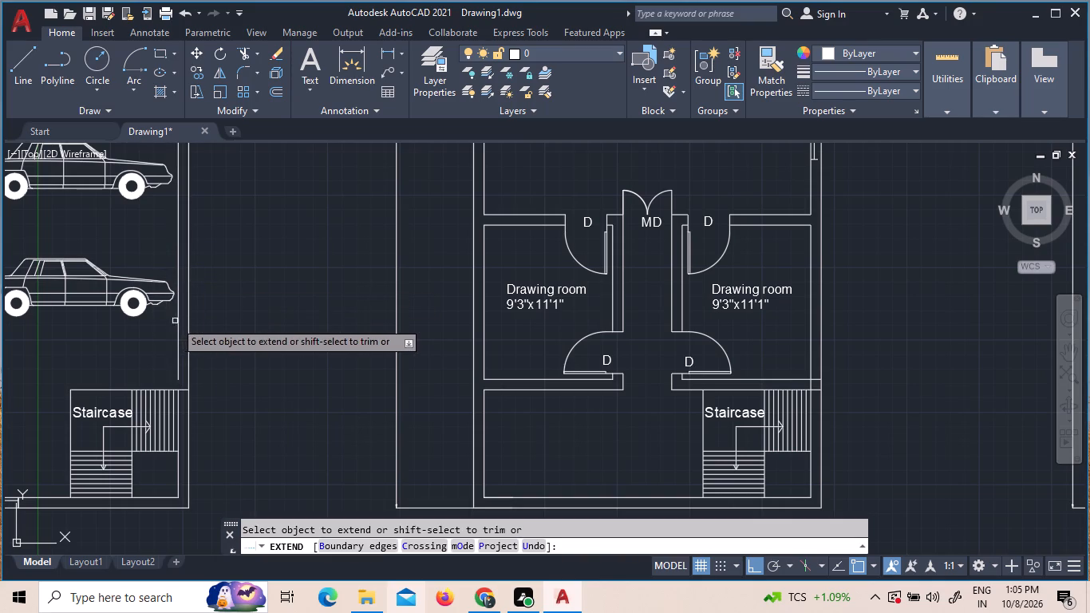
{"action": "left_click", "coordinate": [180, 322]}
{"action": "key", "text": "Escape"}
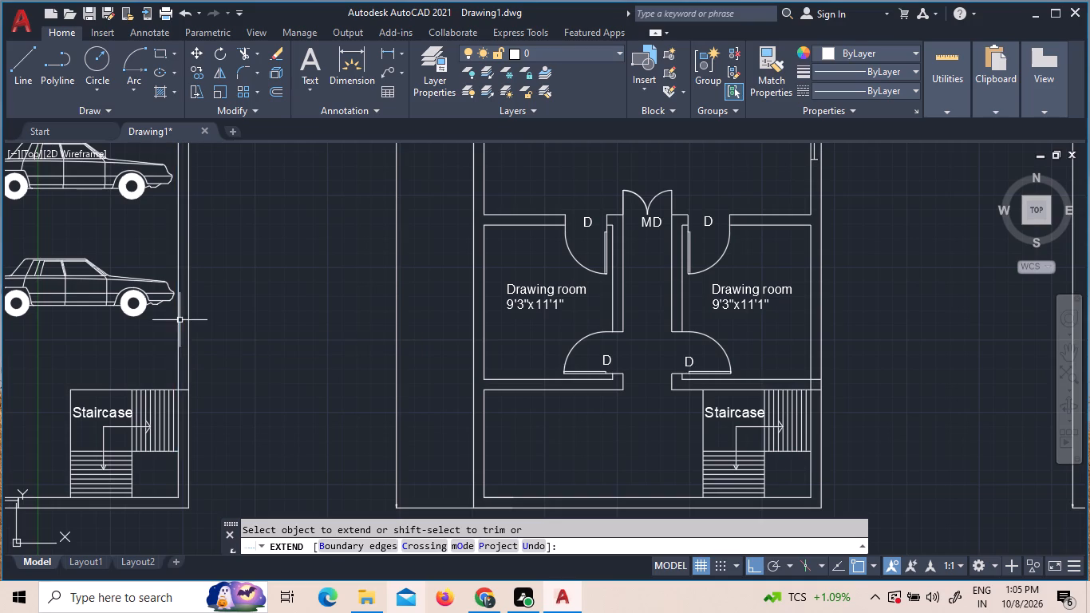
Erase the unfinished third plan together with its title, dimensions, outline and staircase.
{"action": "scroll", "coordinate": [235, 338], "scroll_direction": "down", "scroll_amount": 1}
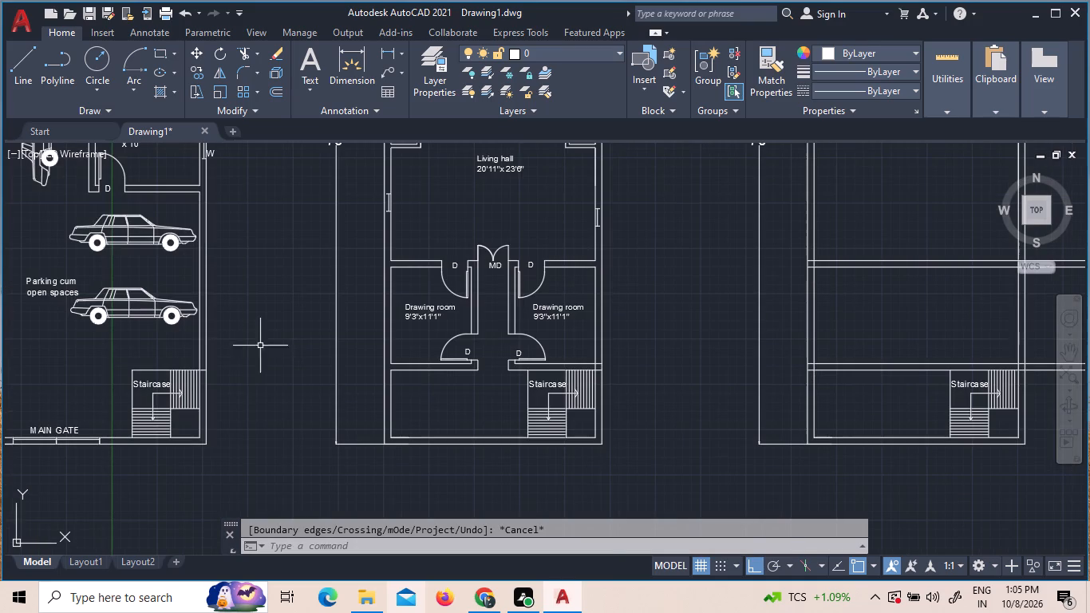
{"action": "scroll", "coordinate": [282, 350], "scroll_direction": "down", "scroll_amount": 2}
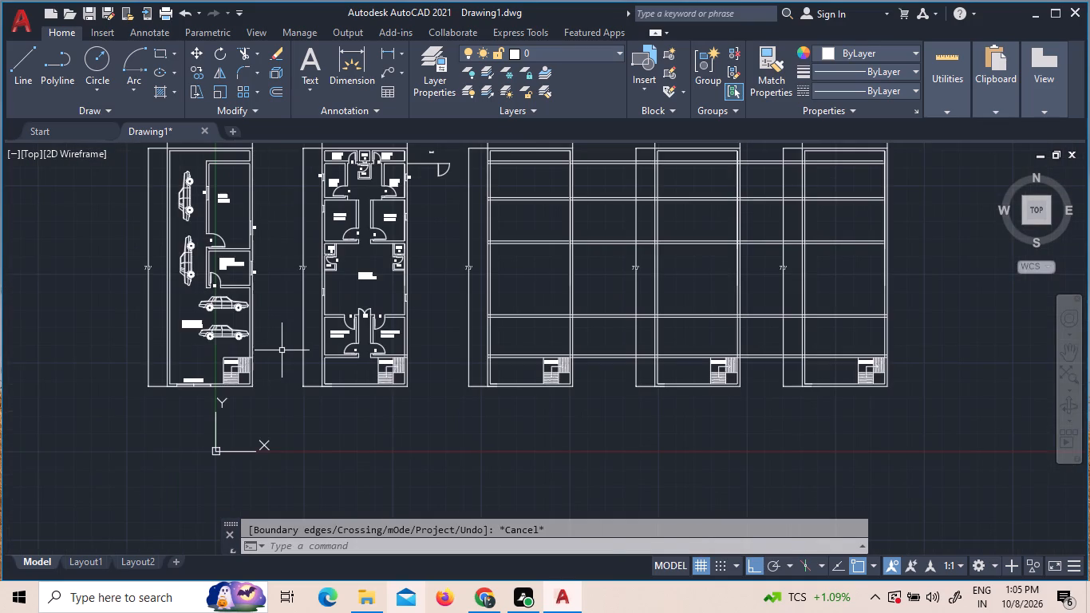
{"action": "scroll", "coordinate": [274, 363], "scroll_direction": "up", "scroll_amount": 2}
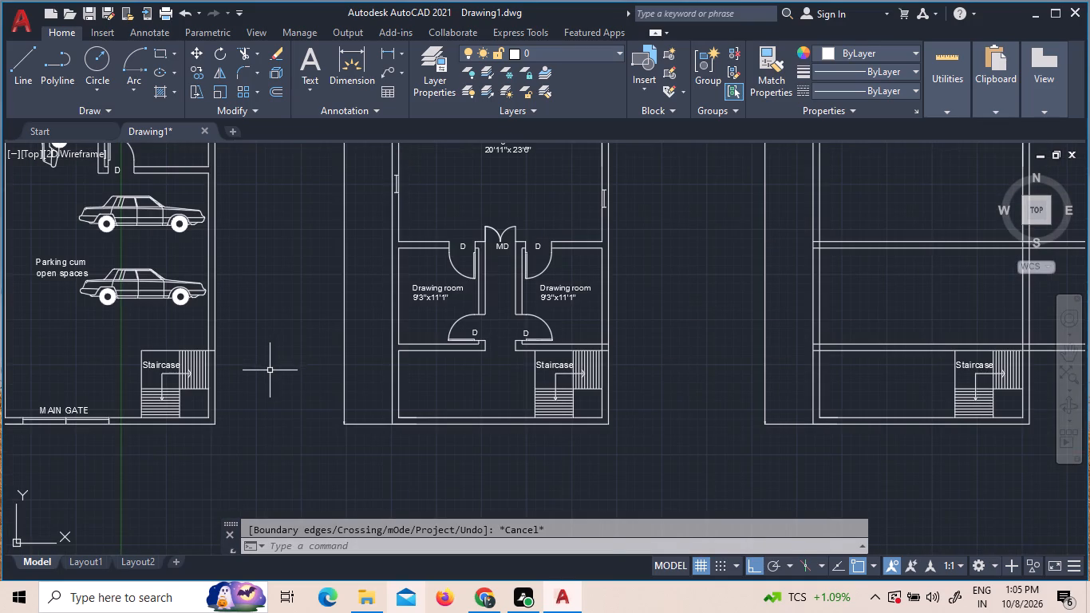
{"action": "middle_click_drag", "start_coordinate": [655, 358], "coordinate": [561, 355]}
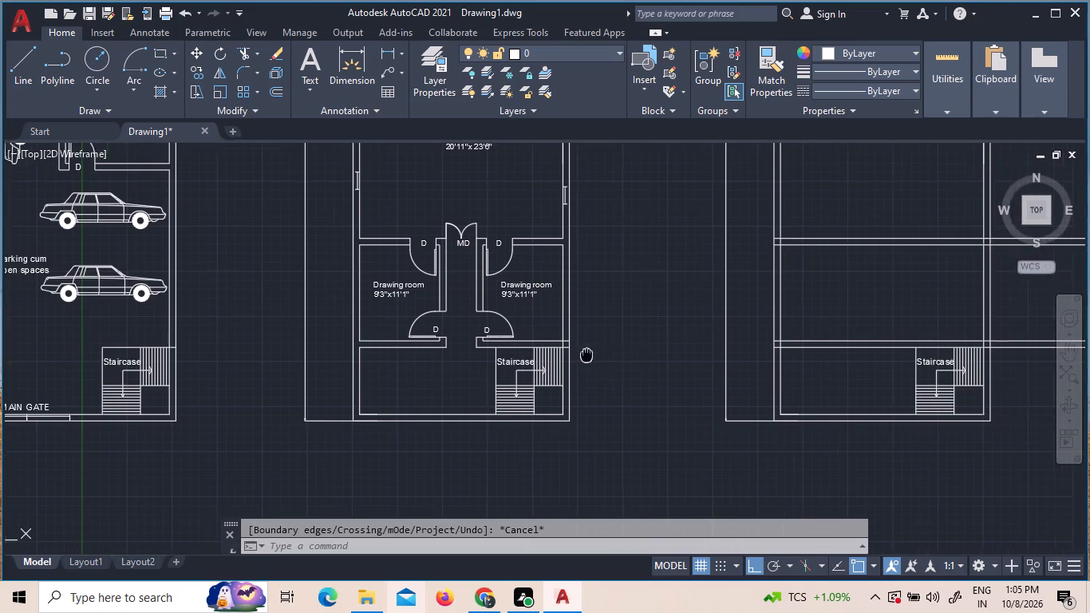
{"action": "middle_click_drag", "start_coordinate": [561, 355], "coordinate": [381, 358]}
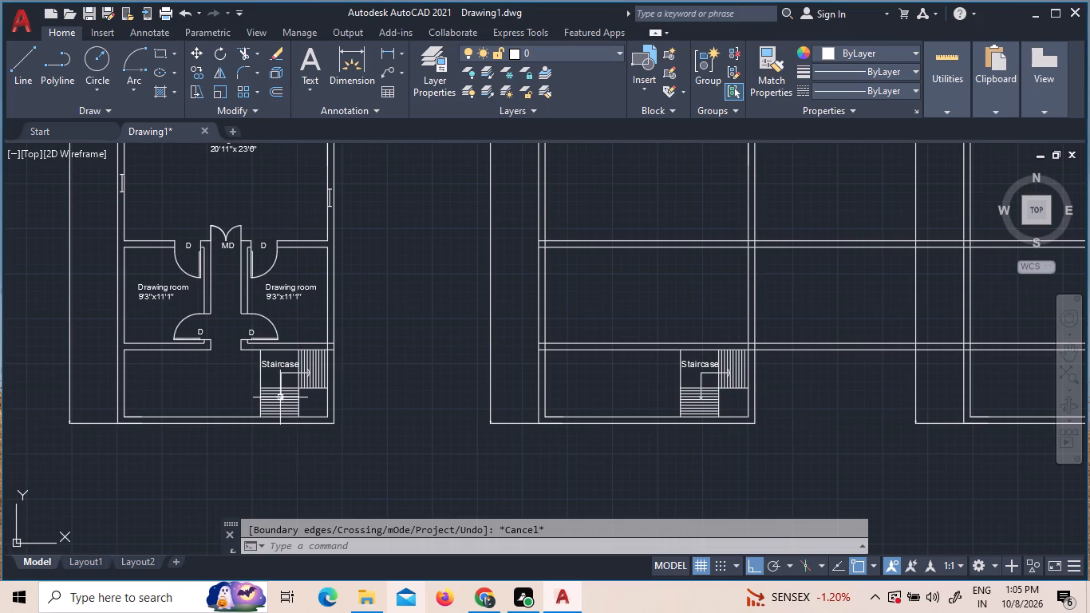
{"action": "scroll", "coordinate": [311, 375], "scroll_direction": "down", "scroll_amount": 3}
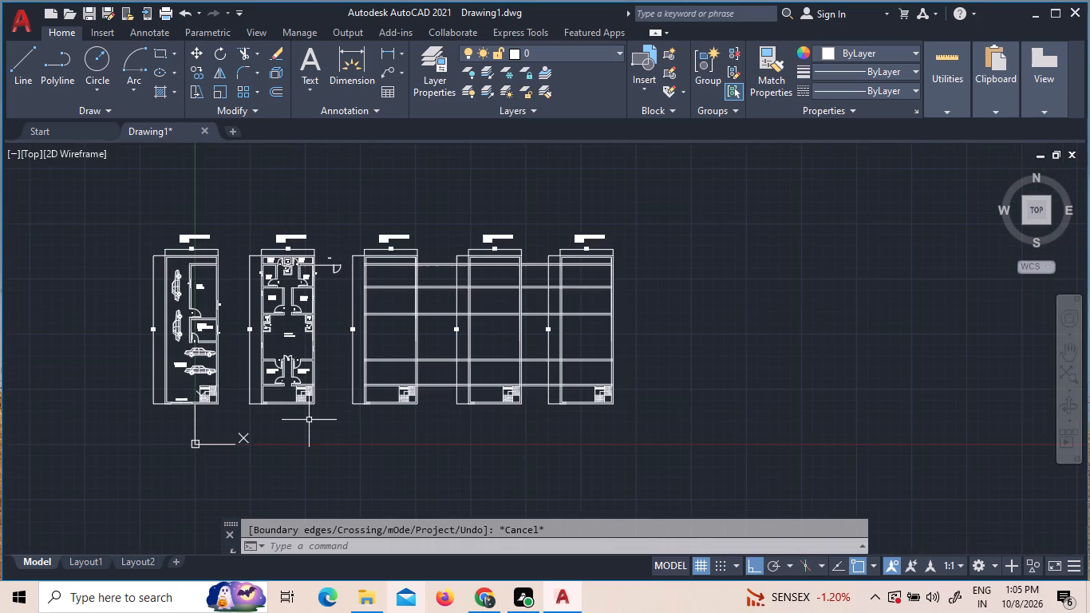
{"action": "left_click", "coordinate": [346, 227]}
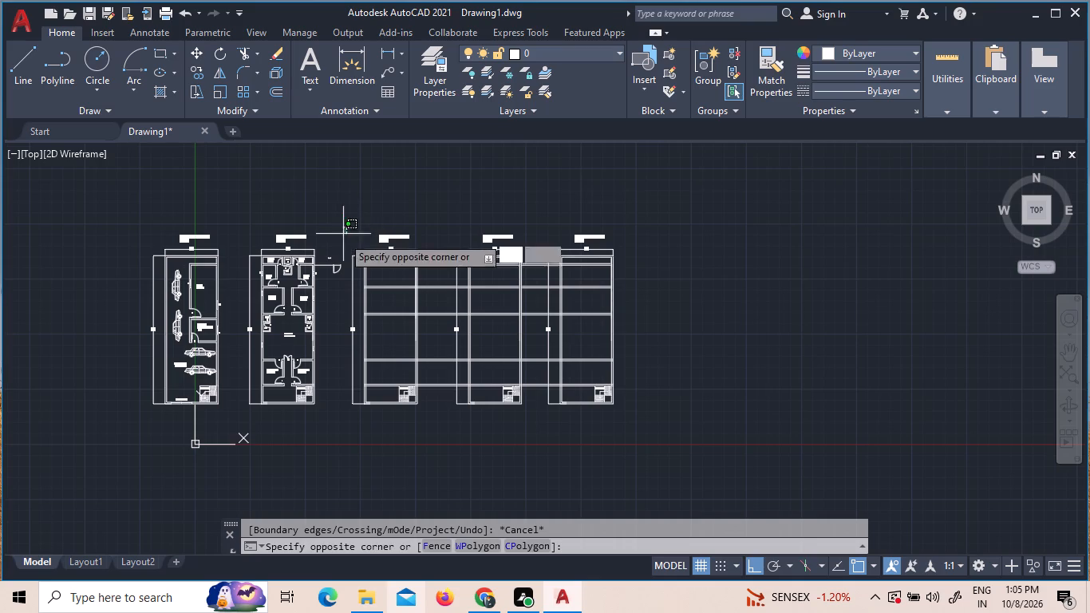
{"action": "left_click", "coordinate": [434, 444]}
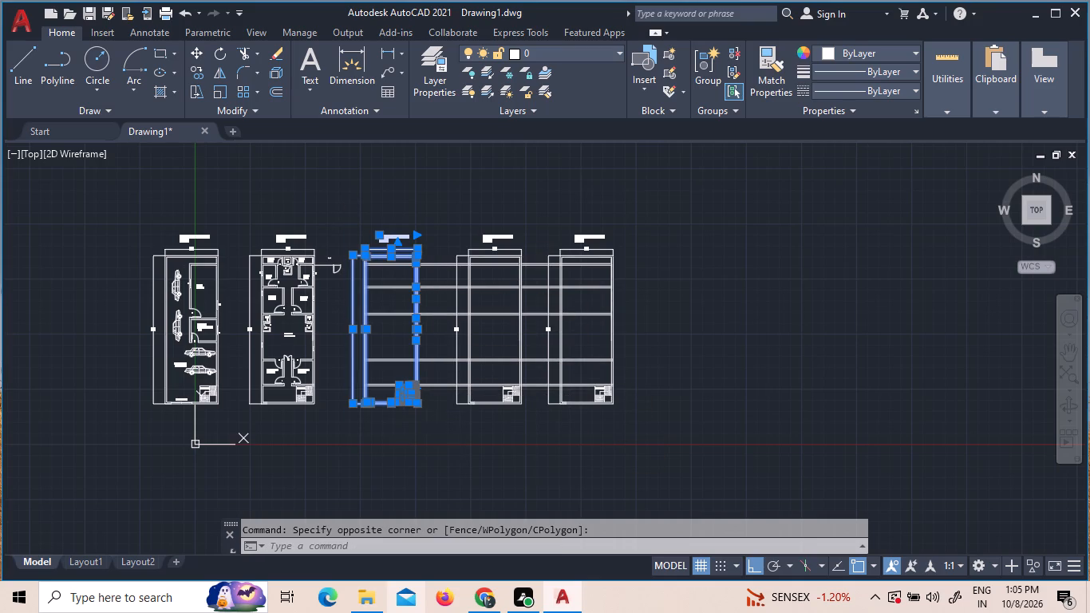
{"action": "key", "text": "Delete"}
Erase the long horizontal wall lines and the two remaining unfinished plan copies beyond the second plan.
{"action": "left_click", "coordinate": [424, 405]}
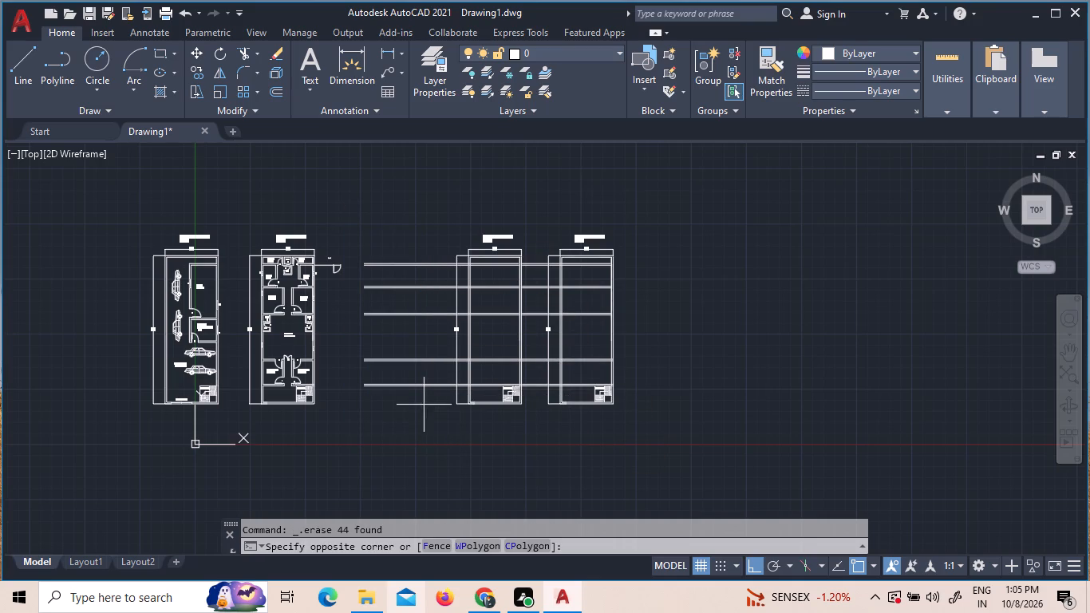
{"action": "left_click", "coordinate": [398, 243]}
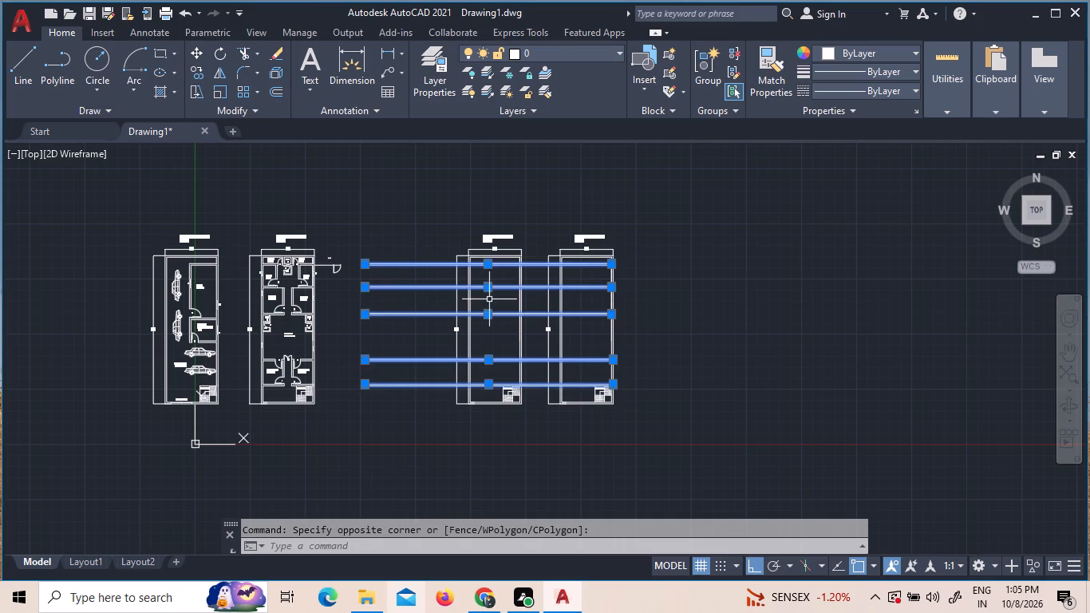
{"action": "key", "text": "Delete"}
{"action": "left_click_drag", "start_coordinate": [637, 440], "coordinate": [624, 434]}
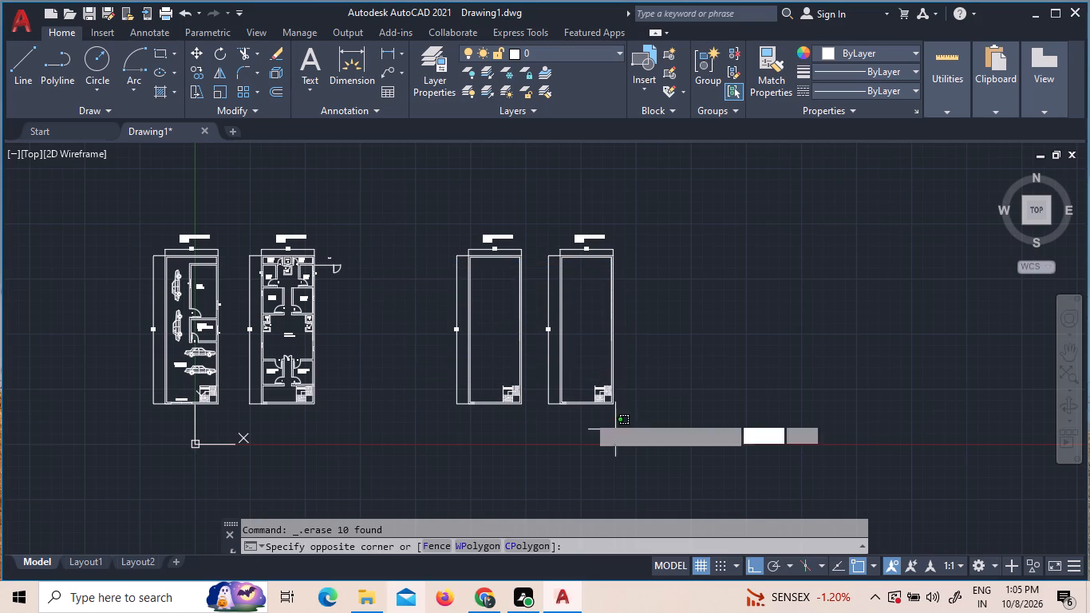
{"action": "left_click", "coordinate": [443, 213]}
{"action": "key", "text": "Delete"}
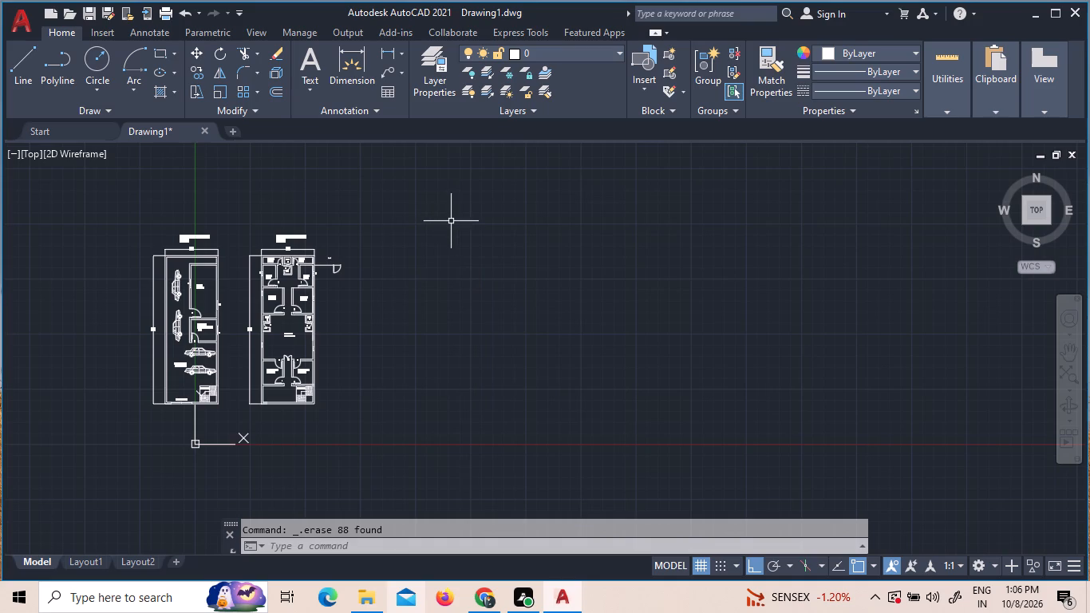
Erase the loose door symbol with its label and connecting line beside the second plan's kitchen.
{"action": "left_click_drag", "start_coordinate": [366, 278], "coordinate": [359, 269]}
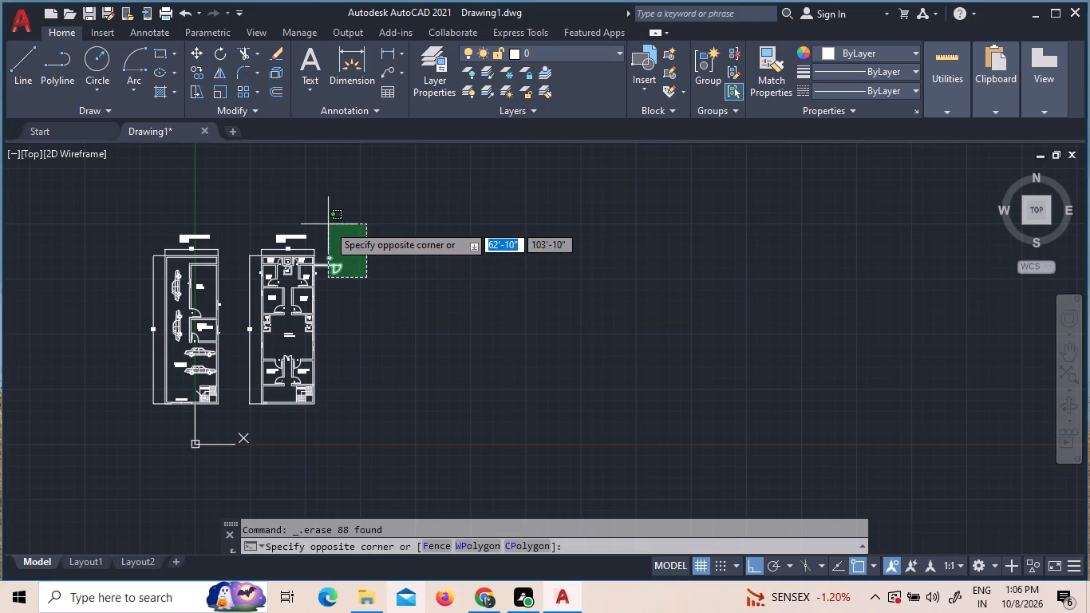
{"action": "left_click", "coordinate": [328, 224]}
{"action": "key", "text": "Delete"}
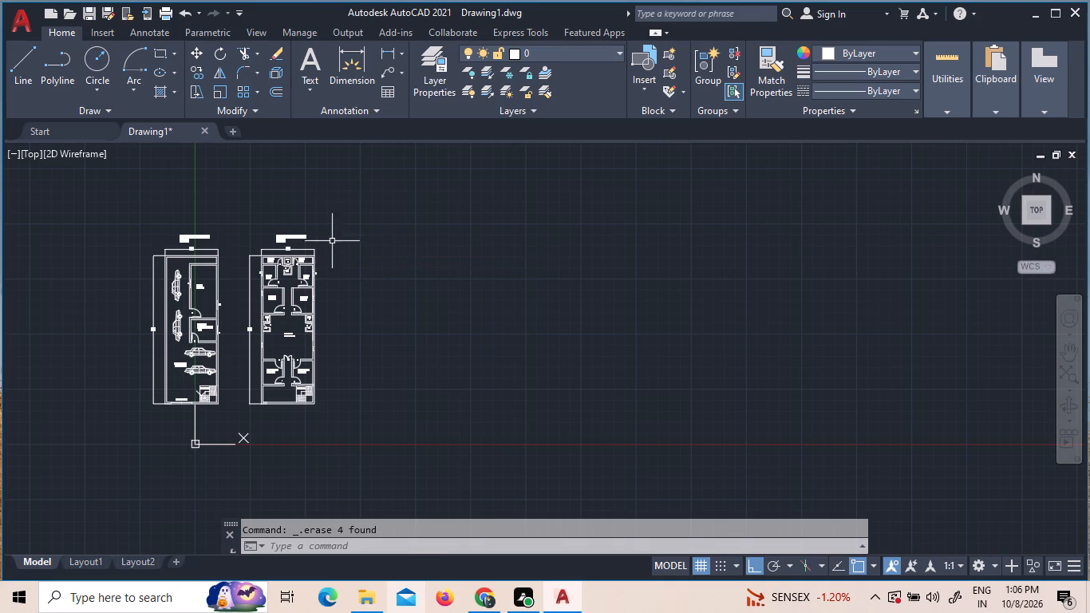
Change the second plan's title to "FIRST FLOOR PLAN".
{"action": "scroll", "coordinate": [305, 262], "scroll_direction": "up", "scroll_amount": 5}
{"action": "scroll", "coordinate": [322, 275], "scroll_direction": "down", "scroll_amount": 3}
{"action": "scroll", "coordinate": [389, 264], "scroll_direction": "down", "scroll_amount": 2}
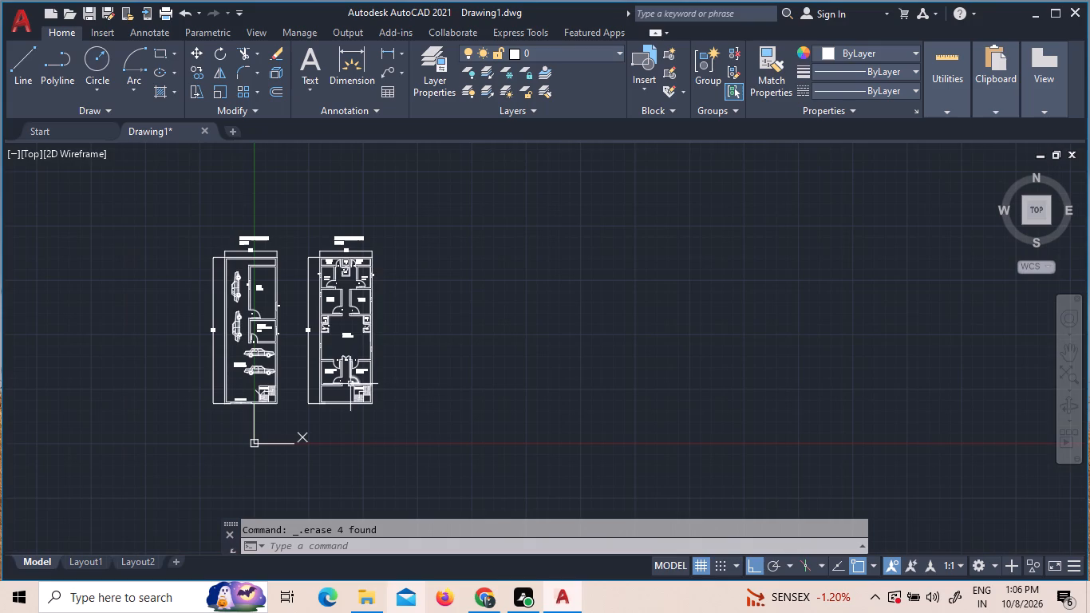
{"action": "scroll", "coordinate": [356, 247], "scroll_direction": "up", "scroll_amount": 3}
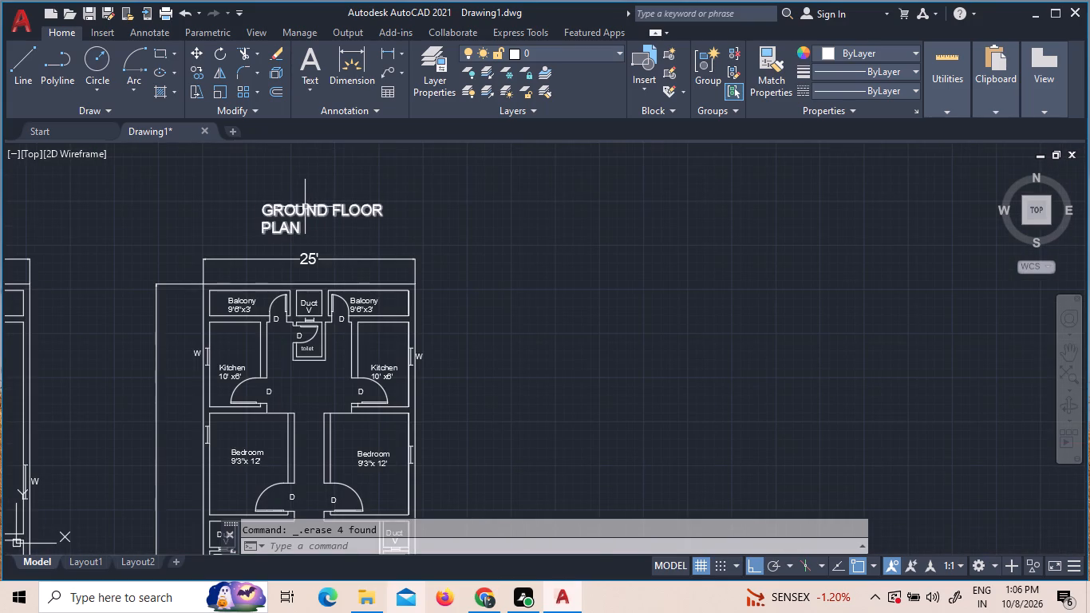
{"action": "triple_click", "coordinate": [305, 207]}
{"action": "left_click", "coordinate": [305, 208]}
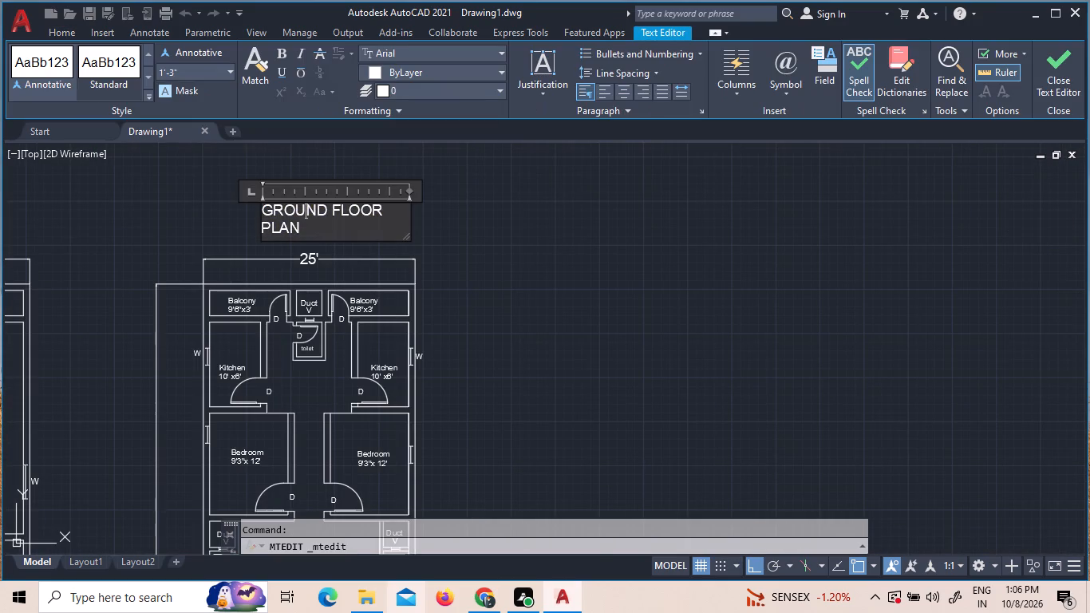
{"action": "left_click_drag", "start_coordinate": [329, 210], "coordinate": [263, 203]}
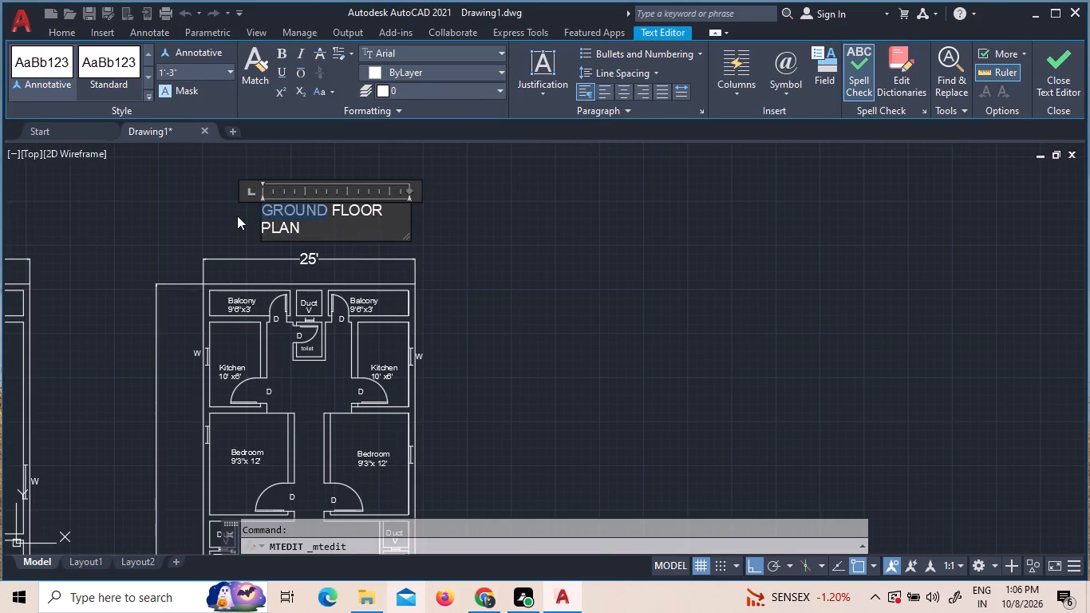
{"action": "key", "text": "f"}
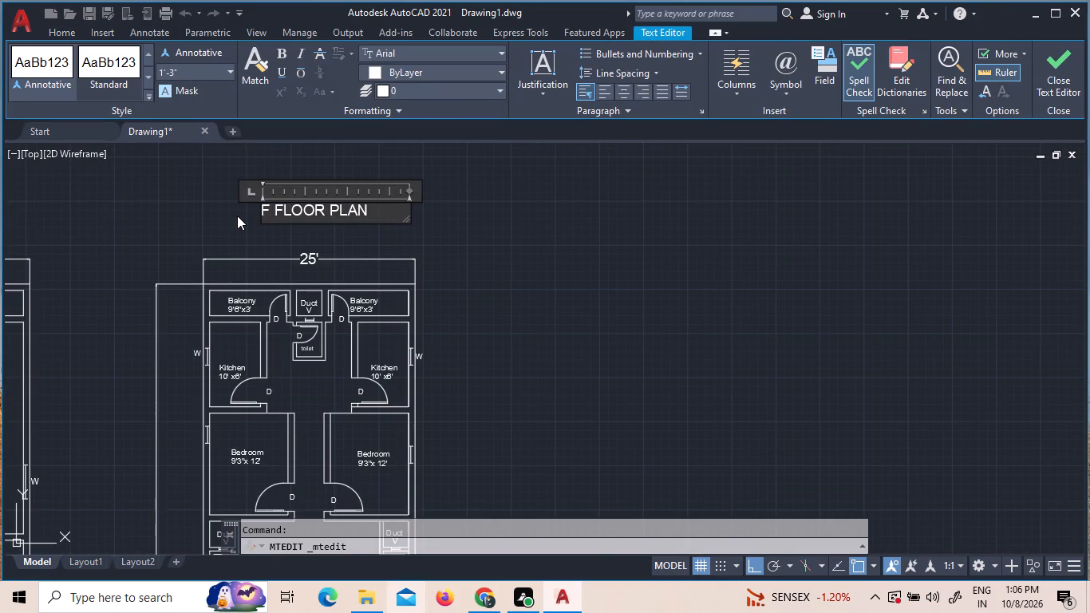
{"action": "type", "text": "IRST"}
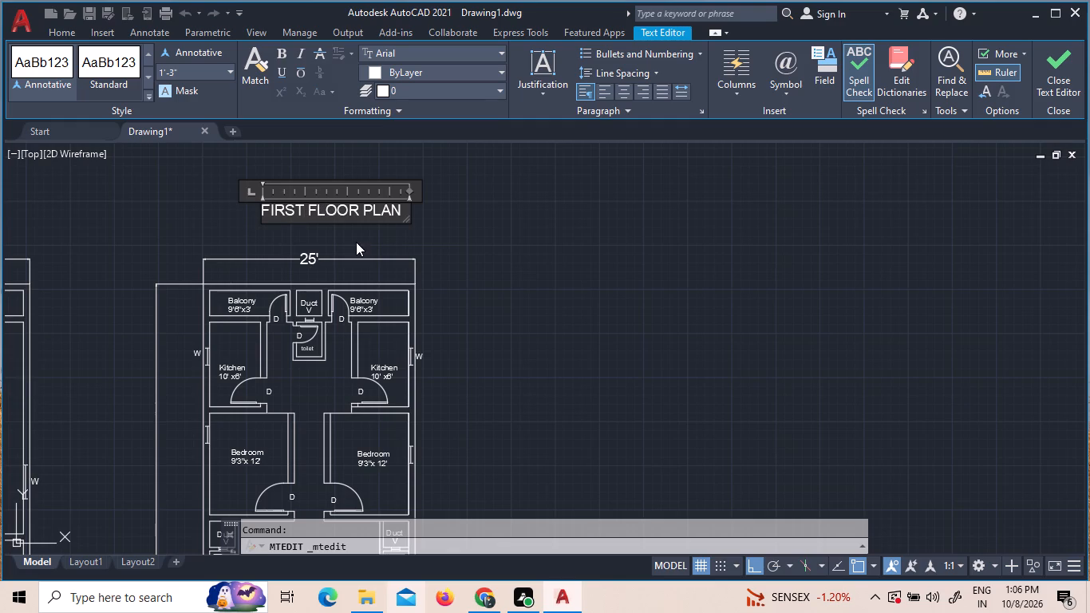
{"action": "left_click", "coordinate": [356, 242]}
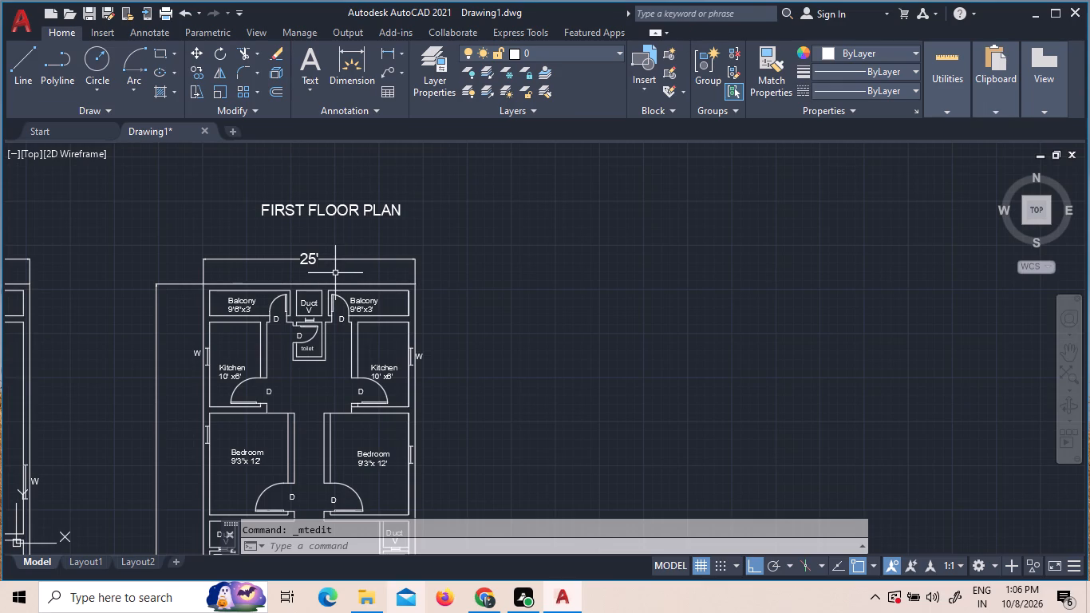
Copy the entire first floor plan three times in a horizontal row beyond it, the first two about 54' and 108' away.
{"action": "middle_click_drag", "start_coordinate": [335, 273], "coordinate": [331, 205]}
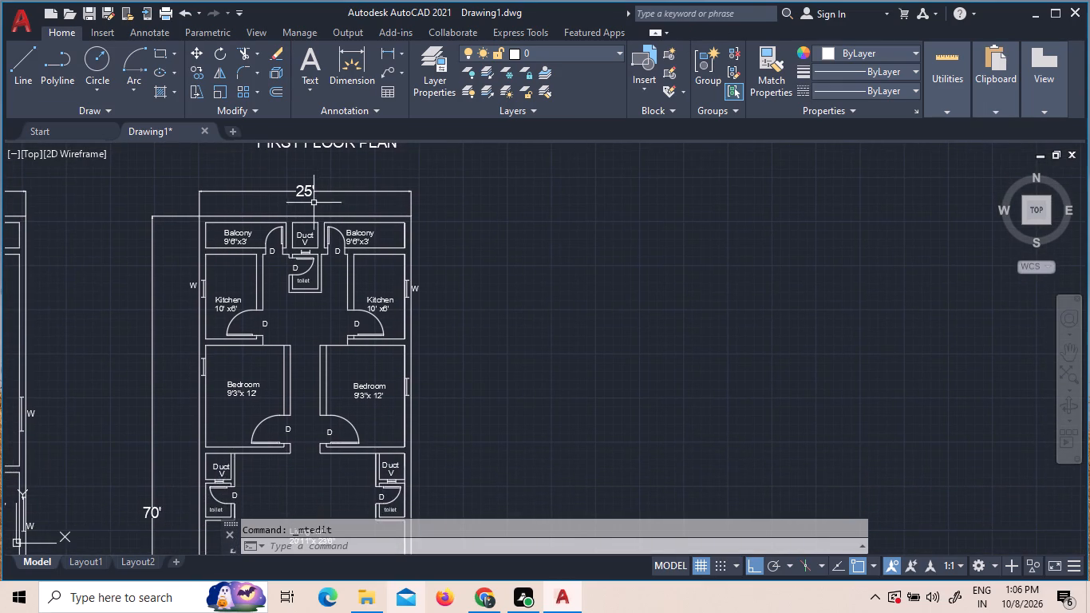
{"action": "scroll", "coordinate": [281, 290], "scroll_direction": "down", "scroll_amount": 3}
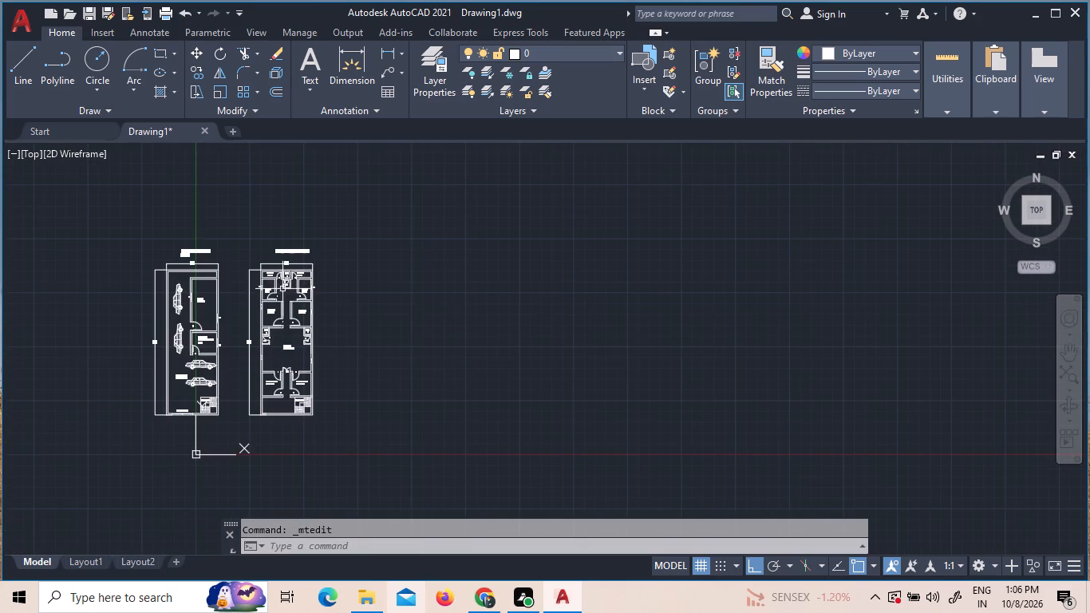
{"action": "left_click", "coordinate": [235, 235]}
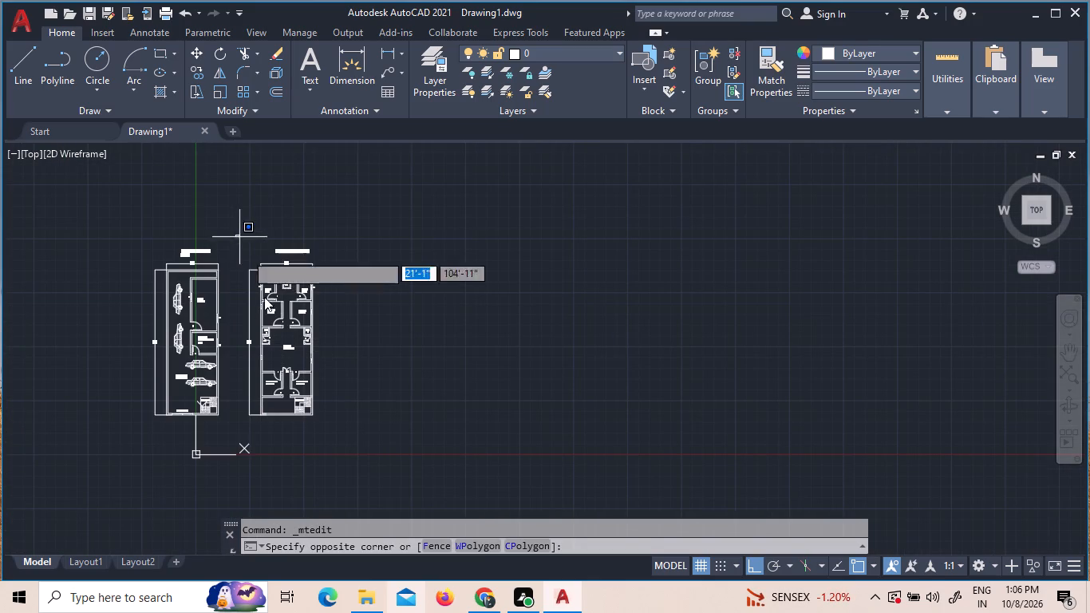
{"action": "left_click", "coordinate": [396, 426]}
{"action": "right_click", "coordinate": [356, 400]}
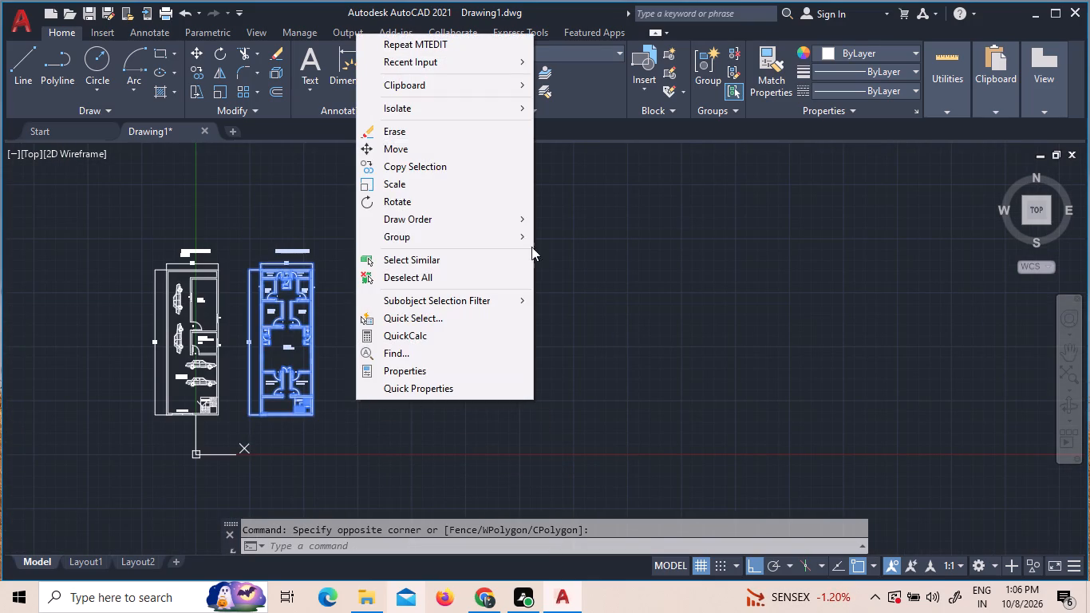
{"action": "left_click", "coordinate": [488, 167]}
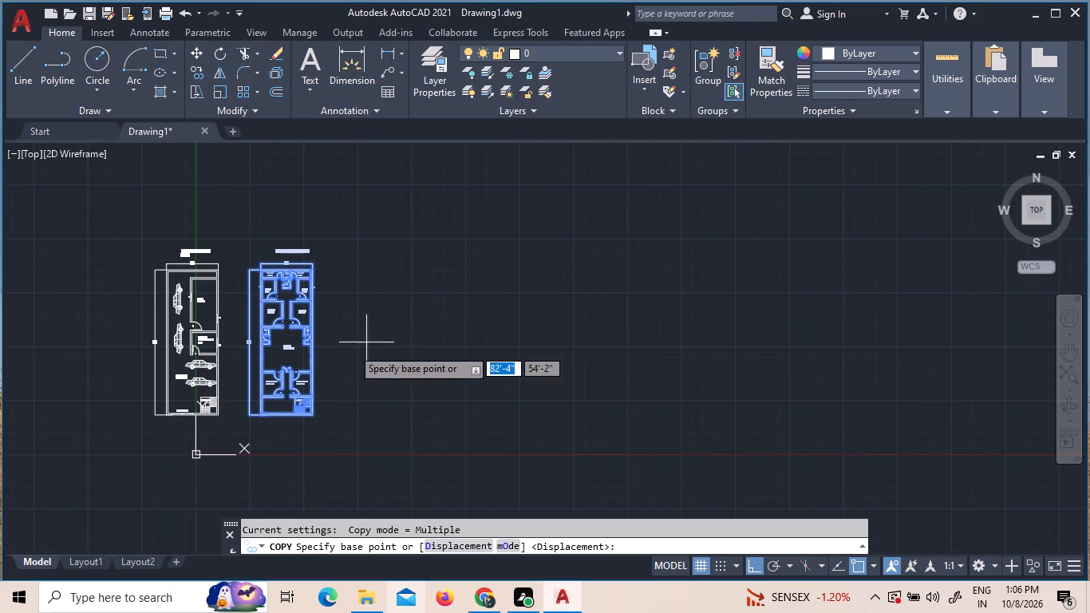
{"action": "left_click", "coordinate": [286, 352]}
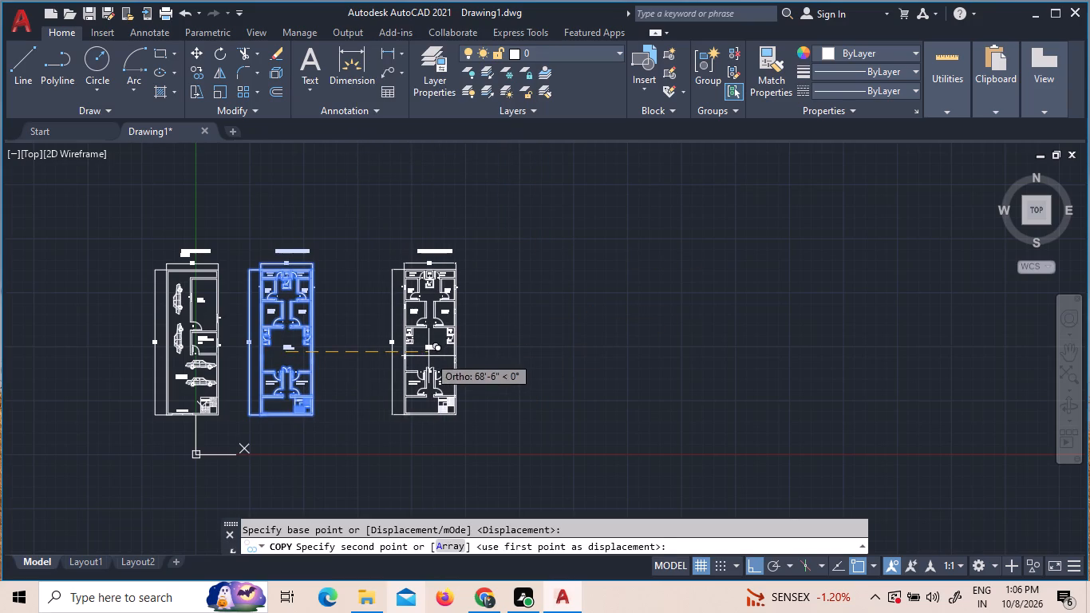
{"action": "key", "text": "F8"}
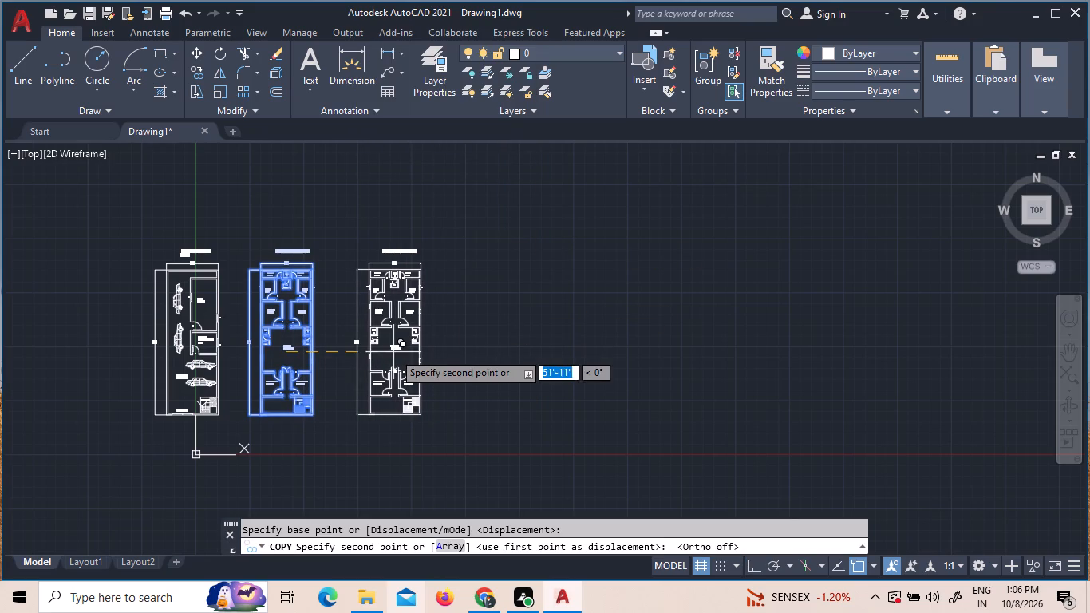
{"action": "key", "text": "F8"}
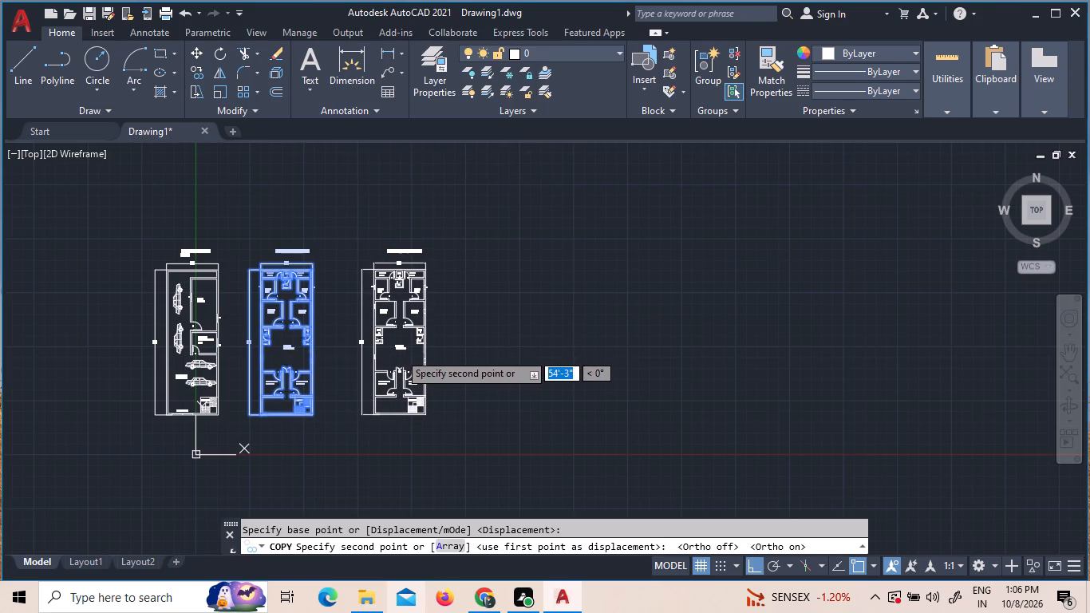
{"action": "left_click", "coordinate": [399, 353]}
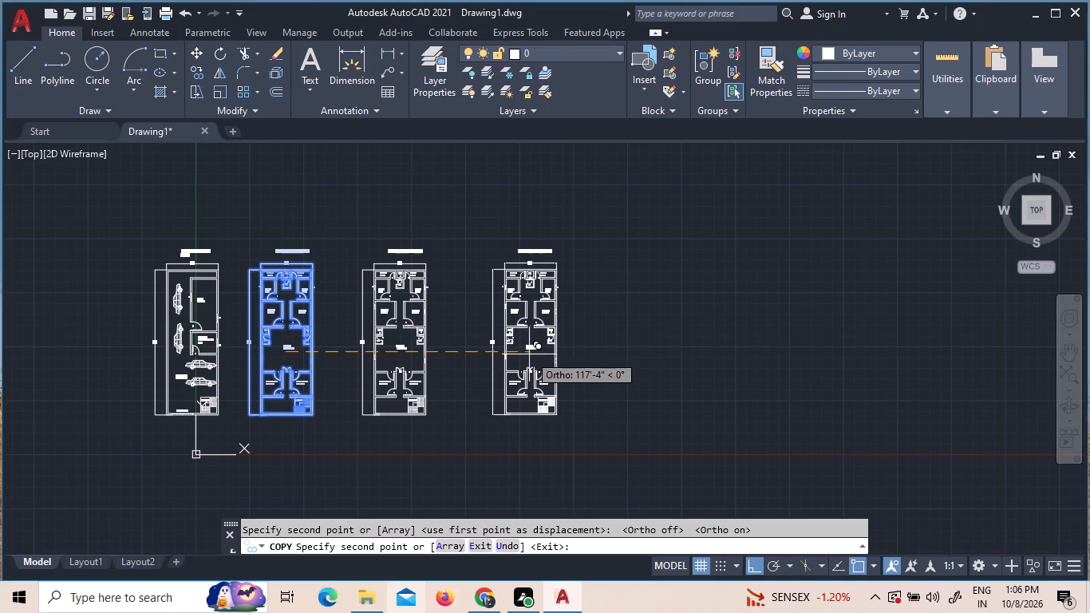
{"action": "left_click", "coordinate": [510, 355]}
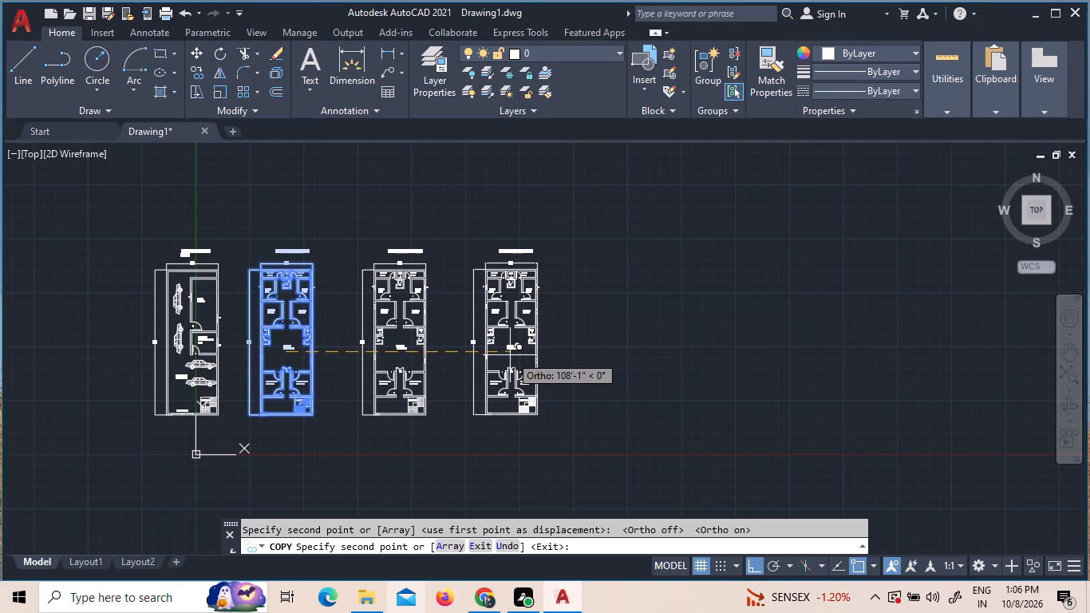
{"action": "left_click", "coordinate": [617, 353]}
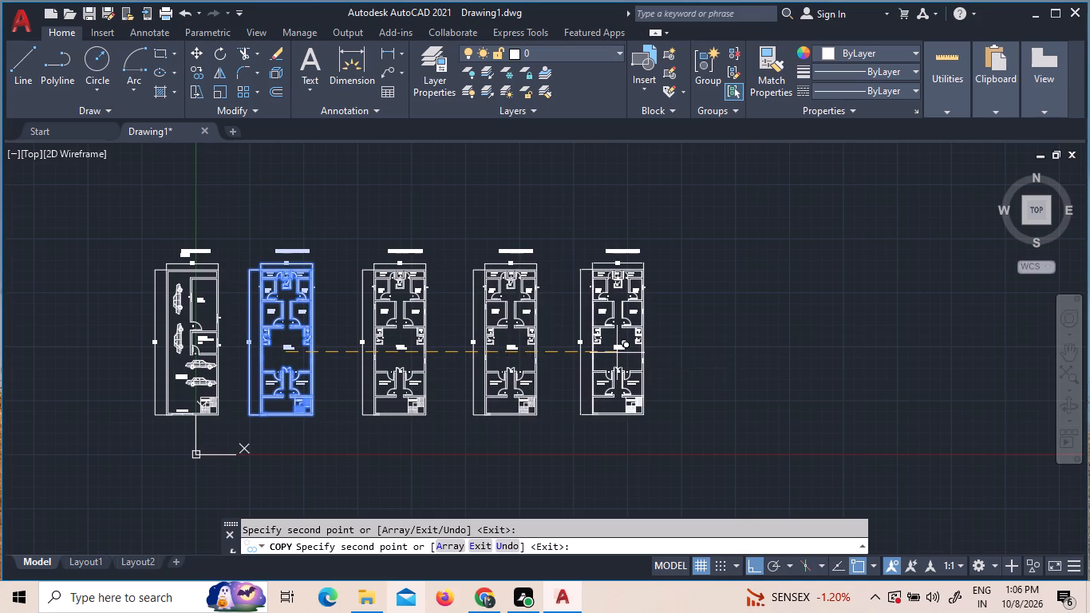
{"action": "key", "text": "Escape"}
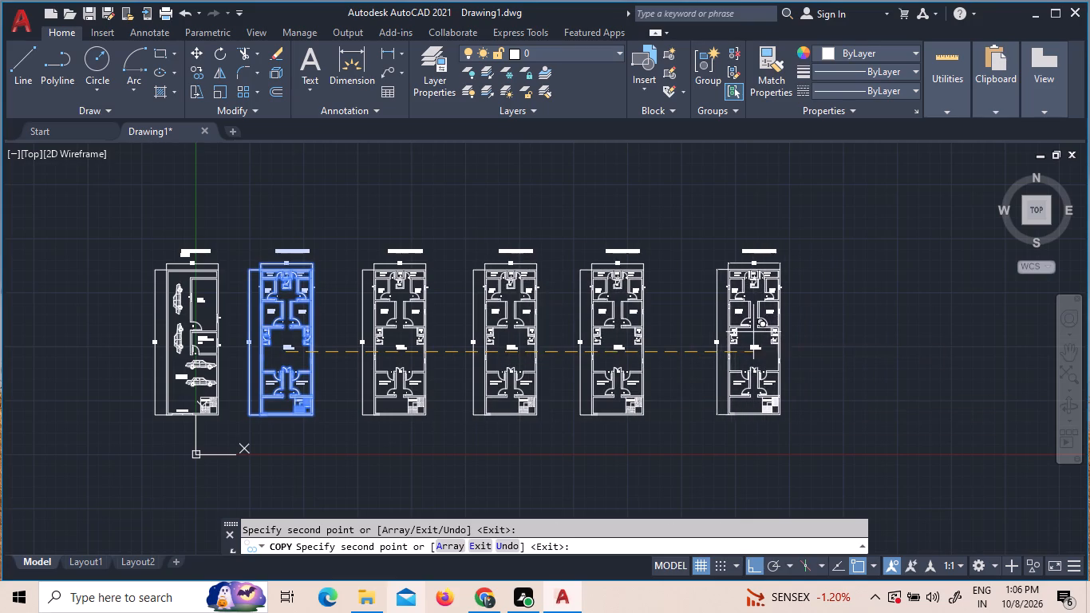
Change the title above the first copied plan to "SECOND FLOOR PLAN".
{"action": "scroll", "coordinate": [298, 259], "scroll_direction": "up", "scroll_amount": 4}
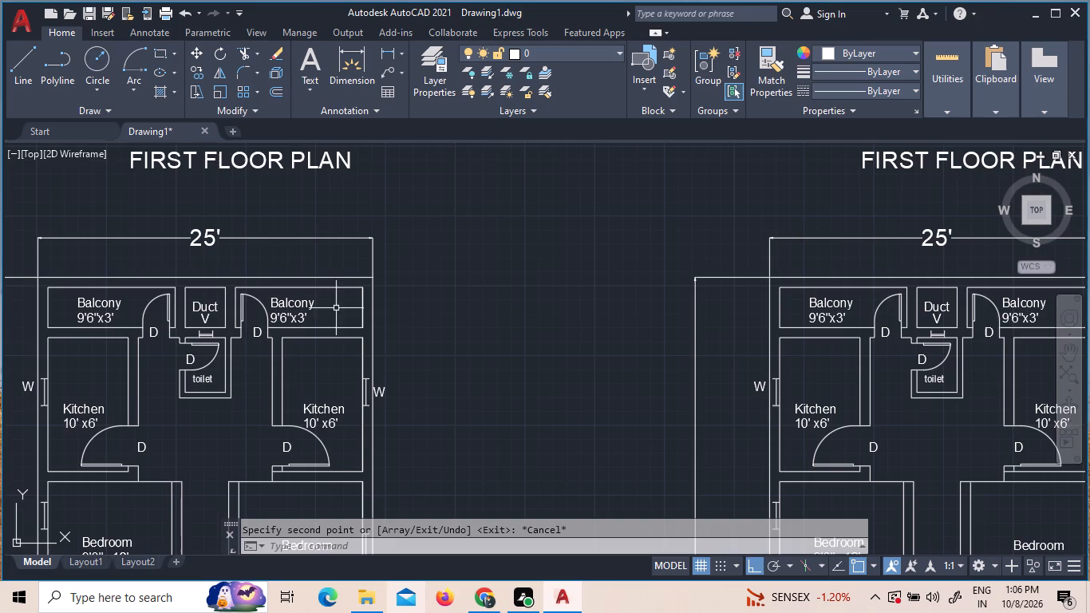
{"action": "scroll", "coordinate": [386, 306], "scroll_direction": "down", "scroll_amount": 1}
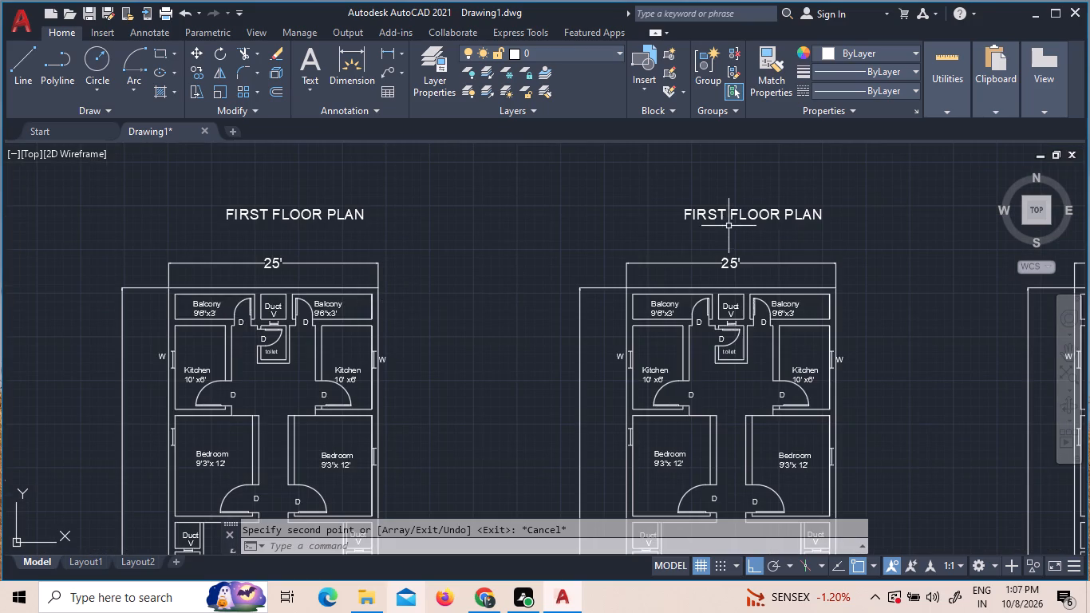
{"action": "triple_click", "coordinate": [721, 218]}
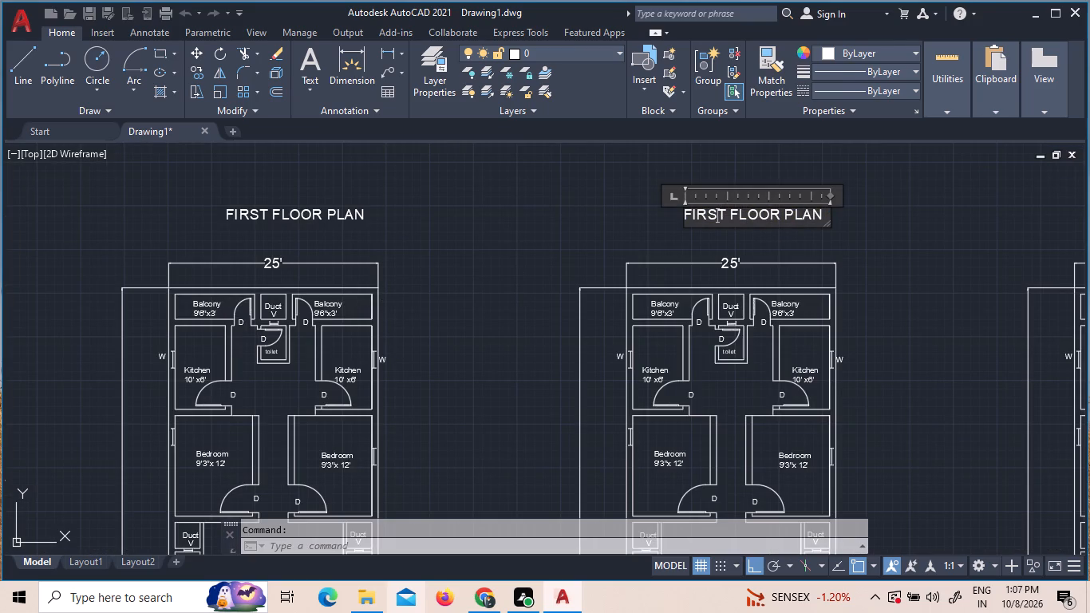
{"action": "left_click_drag", "start_coordinate": [732, 214], "coordinate": [671, 203]}
{"action": "type", "text": "SE"}
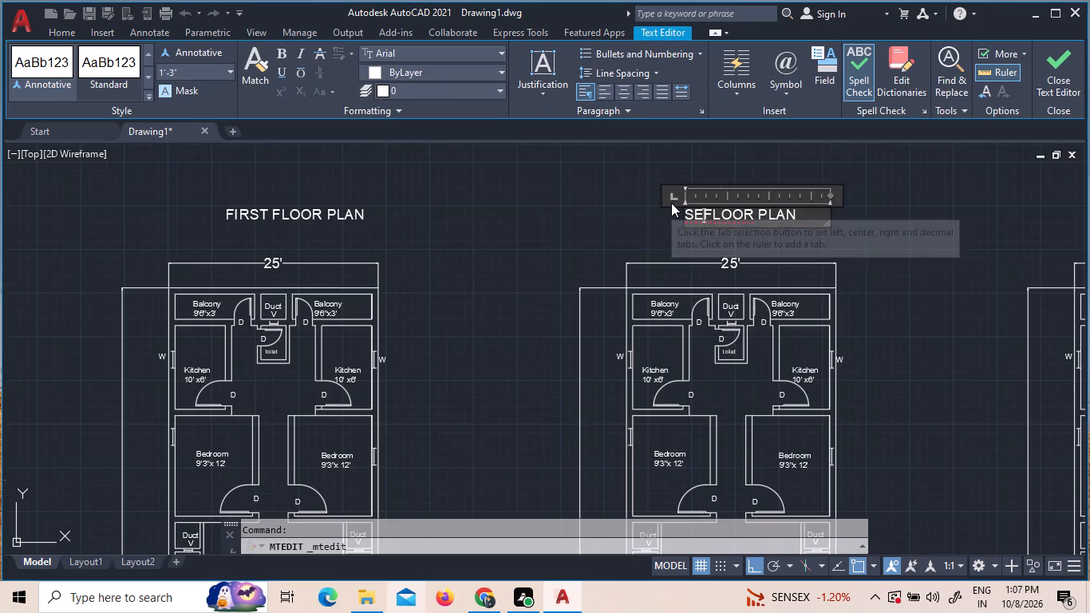
{"action": "type", "text": "COND"}
{"action": "key", "text": "space"}
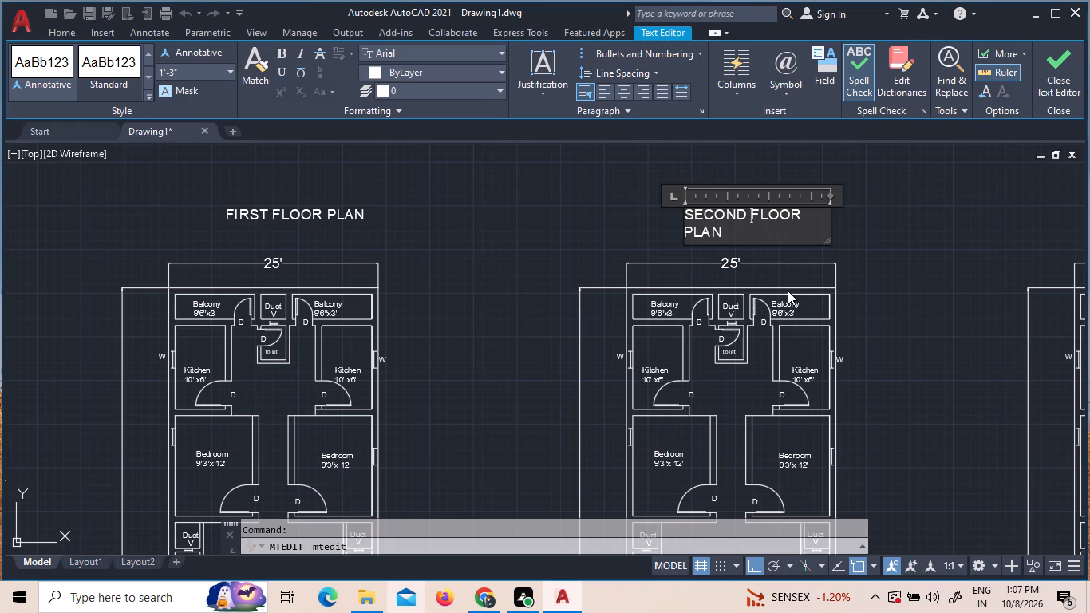
Rename the left-hand drawing room in the second floor plan as "Visiting room", keeping its size line.
{"action": "scroll", "coordinate": [808, 376], "scroll_direction": "down", "scroll_amount": 4}
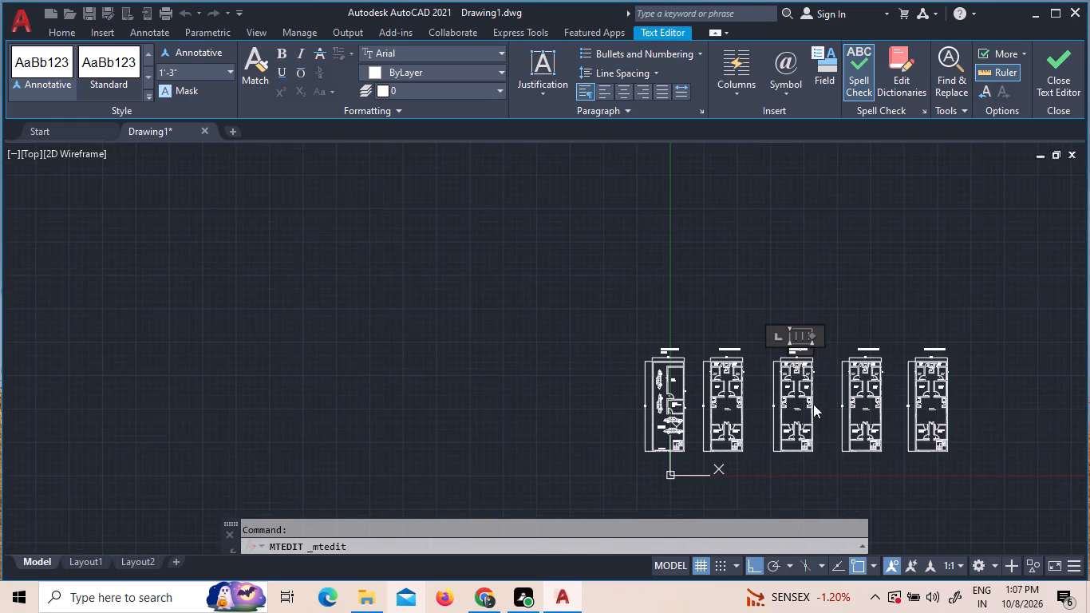
{"action": "scroll", "coordinate": [809, 445], "scroll_direction": "up", "scroll_amount": 4}
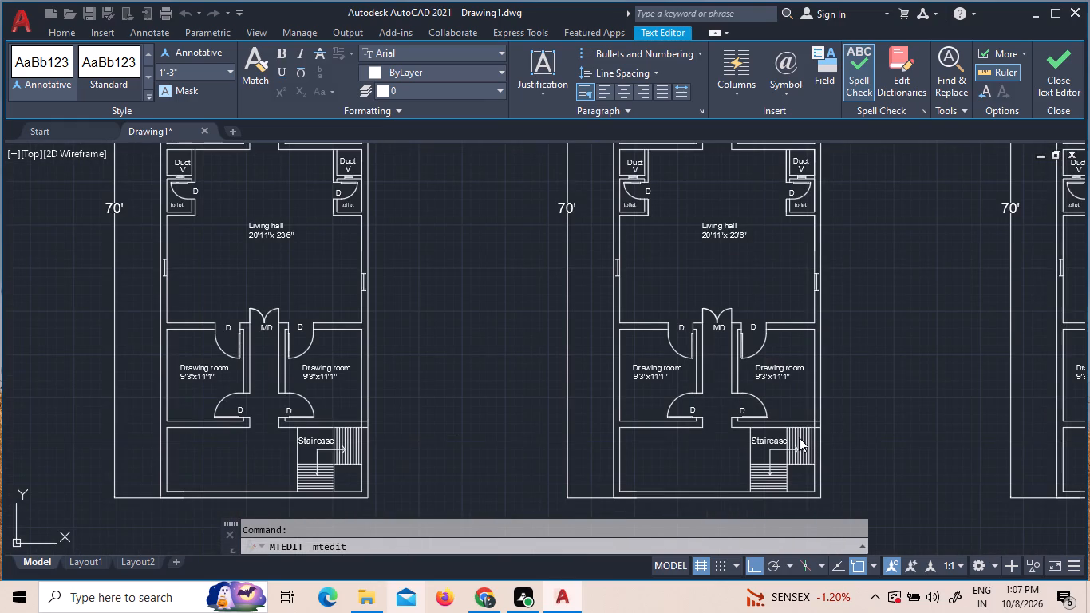
{"action": "scroll", "coordinate": [812, 400], "scroll_direction": "up", "scroll_amount": 2}
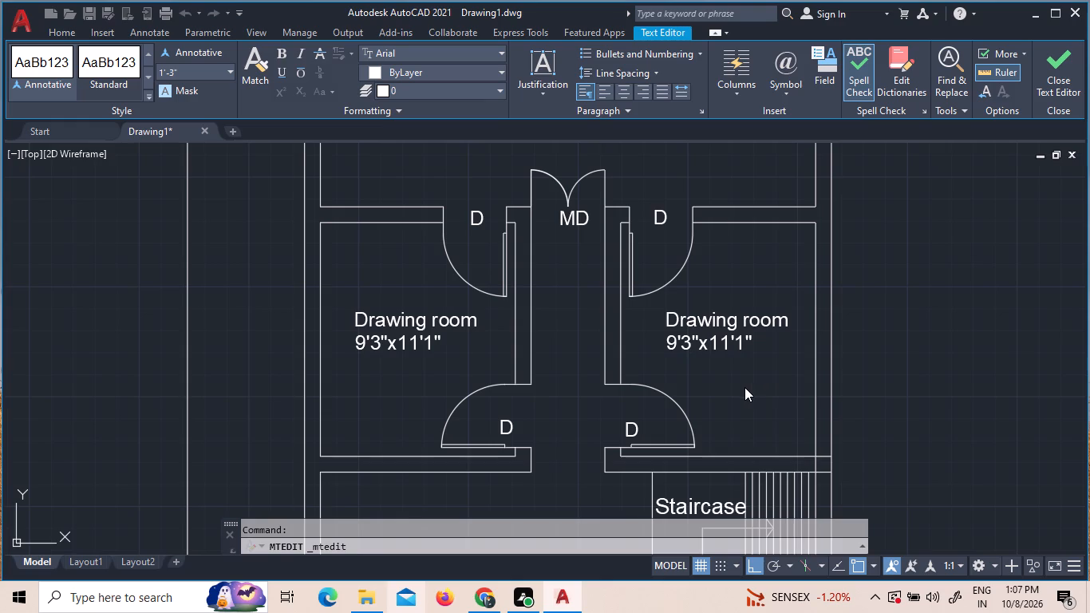
{"action": "scroll", "coordinate": [725, 367], "scroll_direction": "down", "scroll_amount": 1}
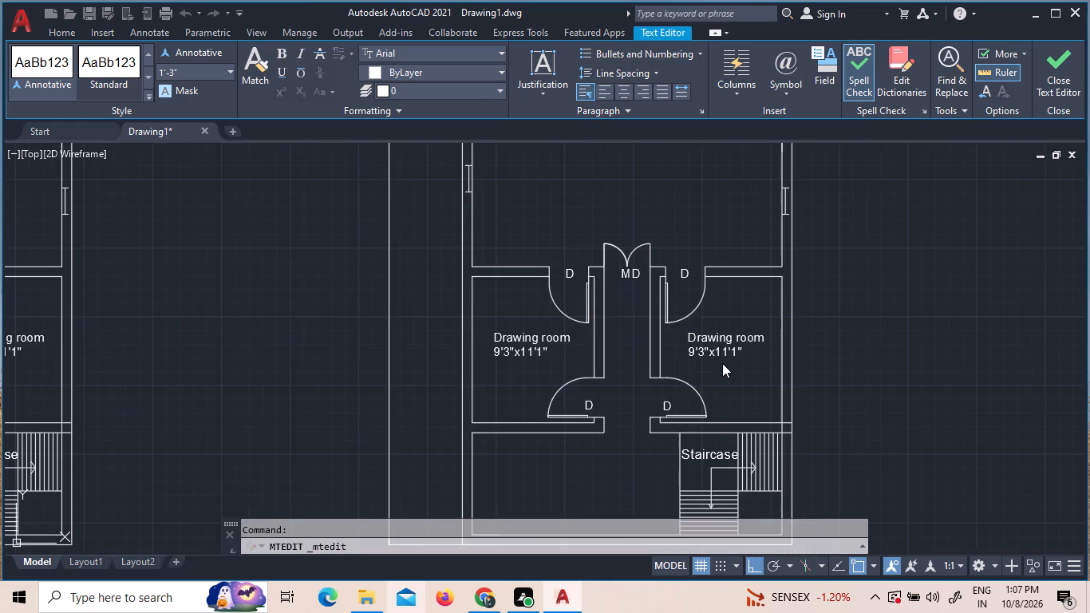
{"action": "scroll", "coordinate": [722, 363], "scroll_direction": "down", "scroll_amount": 1}
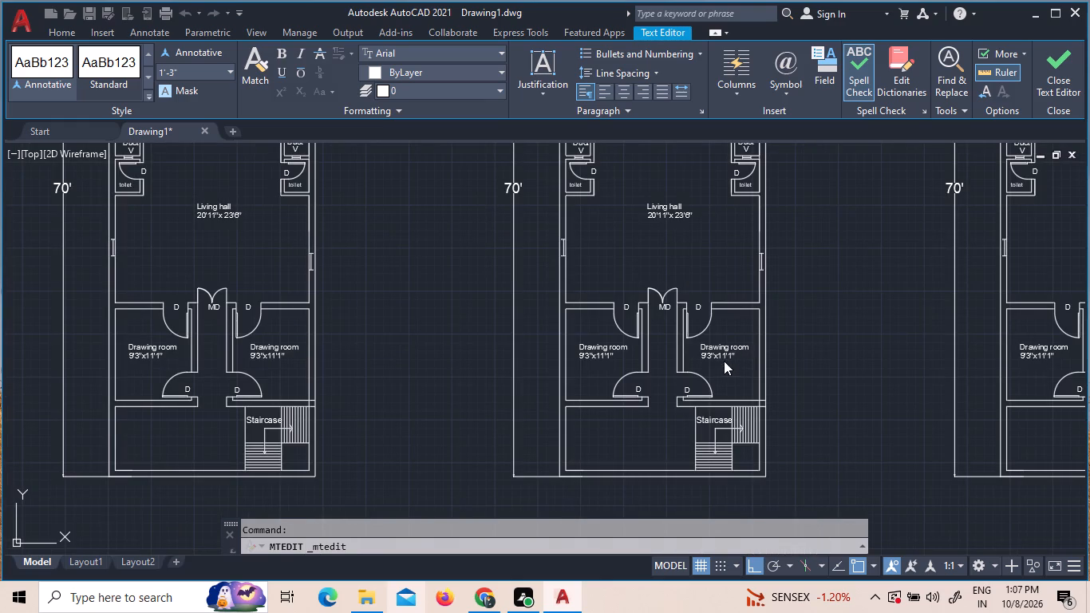
{"action": "triple_click", "coordinate": [594, 346]}
{"action": "scroll", "coordinate": [593, 346], "scroll_direction": "up", "scroll_amount": 3}
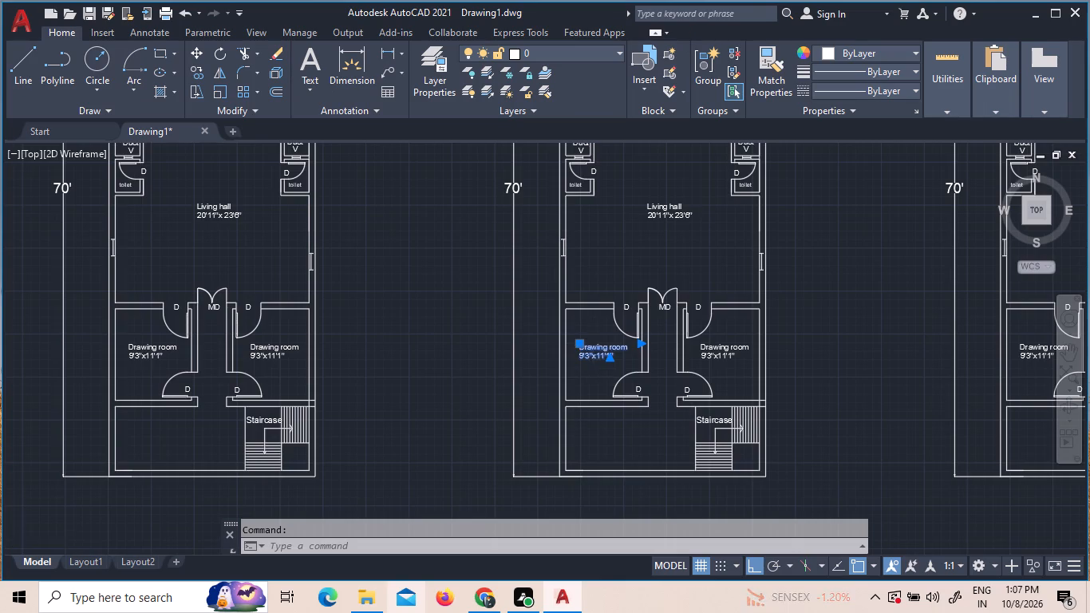
{"action": "scroll", "coordinate": [593, 354], "scroll_direction": "up", "scroll_amount": 2}
{"action": "triple_click", "coordinate": [622, 342]}
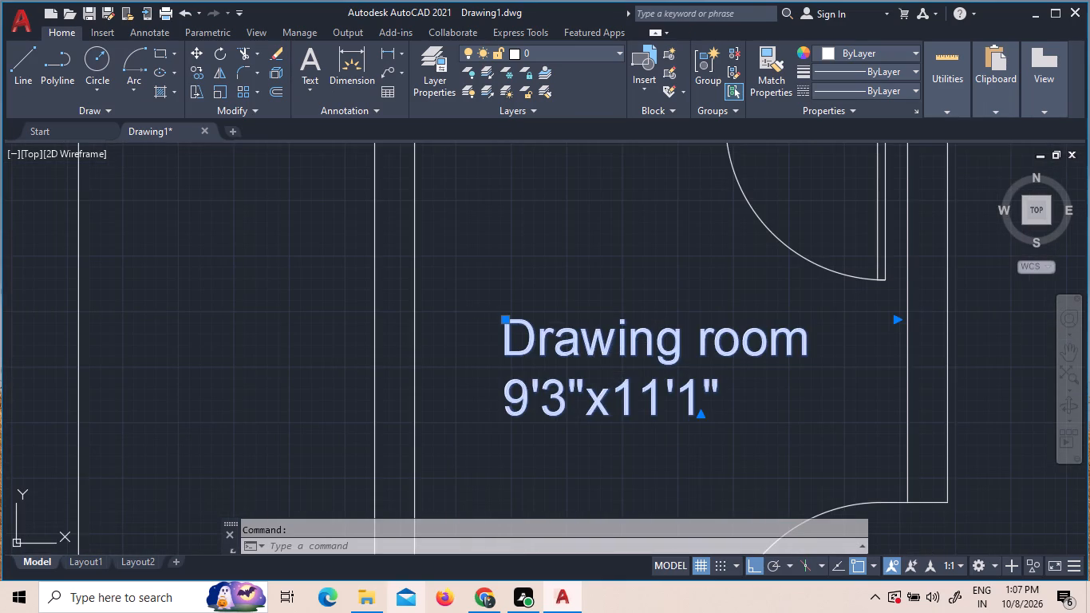
{"action": "left_click_drag", "start_coordinate": [695, 336], "coordinate": [519, 322]}
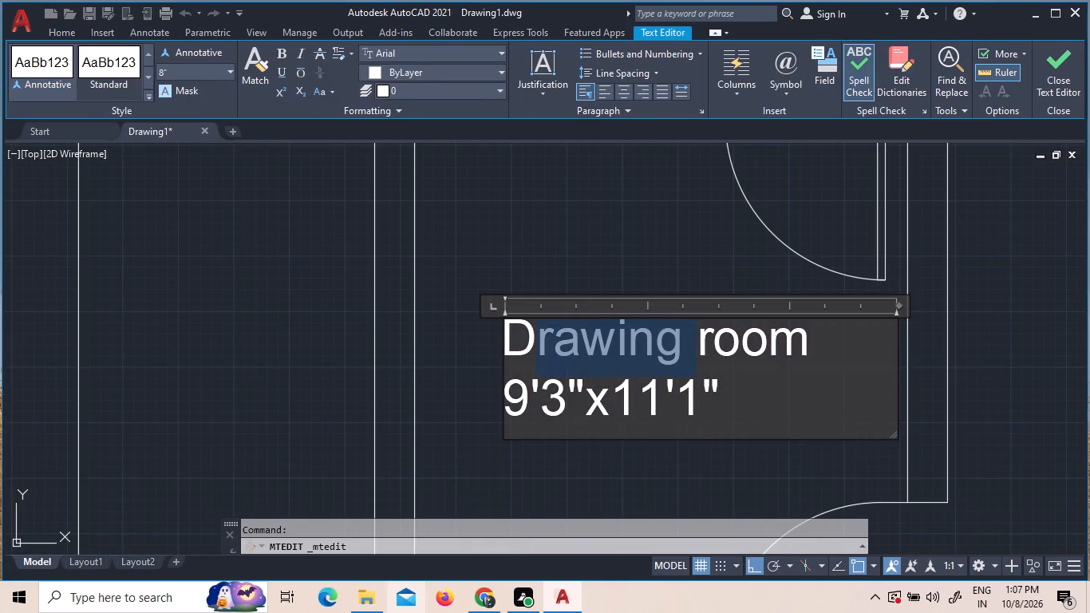
{"action": "left_click_drag", "start_coordinate": [519, 322], "coordinate": [504, 324]}
{"action": "key", "text": "v"}
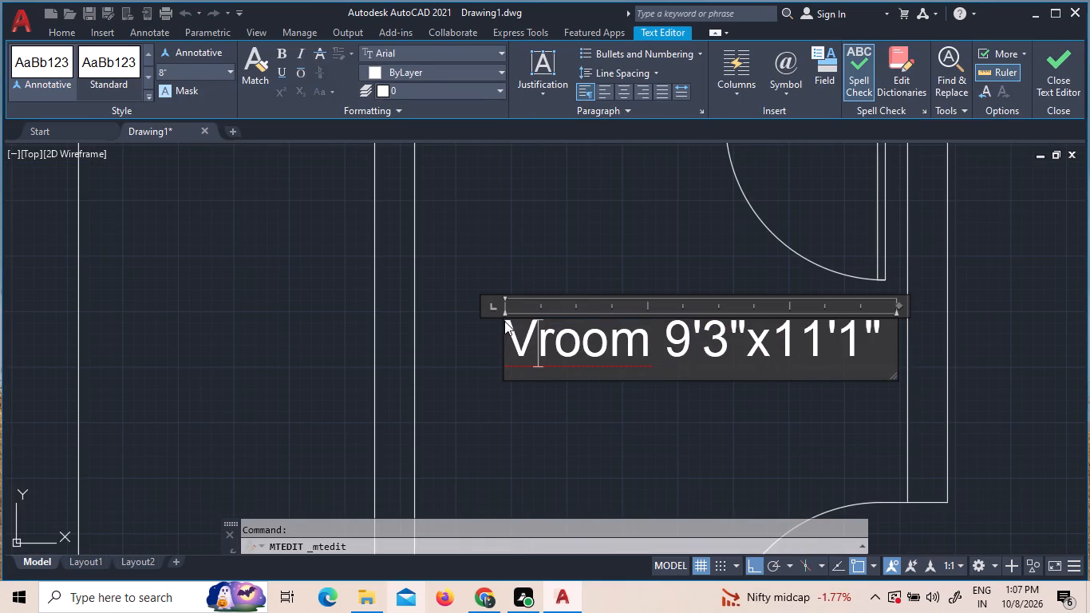
{"action": "type", "text": "is"}
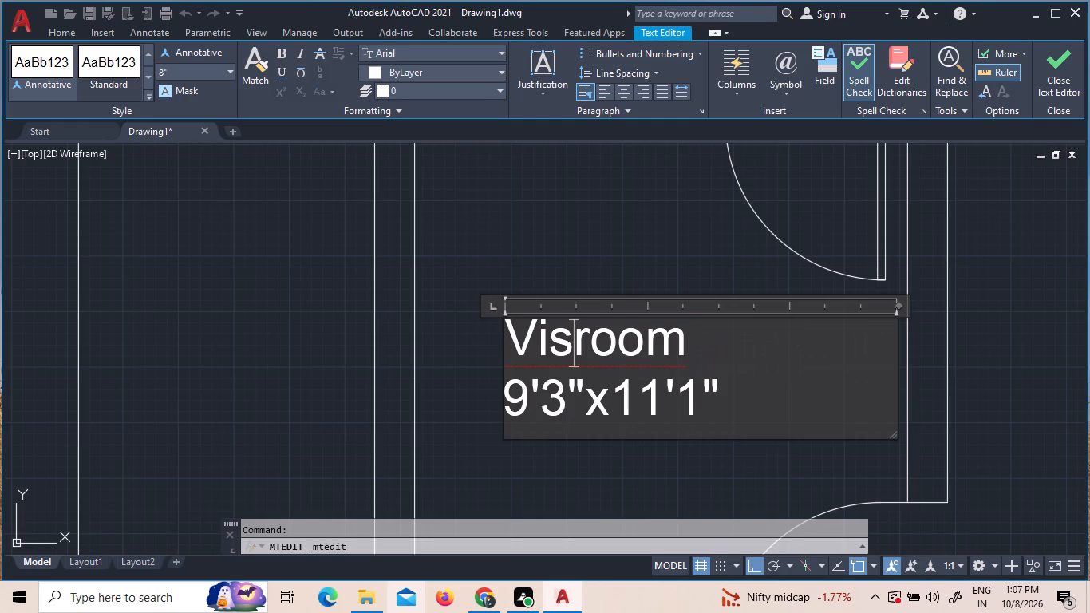
{"action": "type", "text": "iting"}
{"action": "key", "text": "space"}
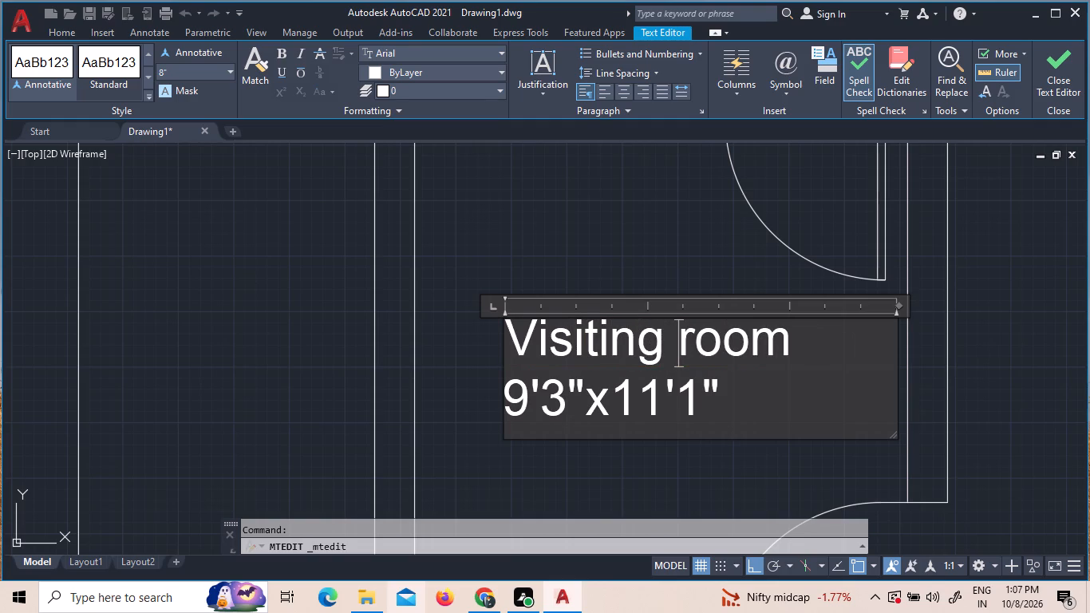
{"action": "left_click", "coordinate": [642, 254]}
Rename the remaining drawing room beside the staircase in the second floor plan as "Visiting room".
{"action": "scroll", "coordinate": [634, 253], "scroll_direction": "down", "scroll_amount": 2}
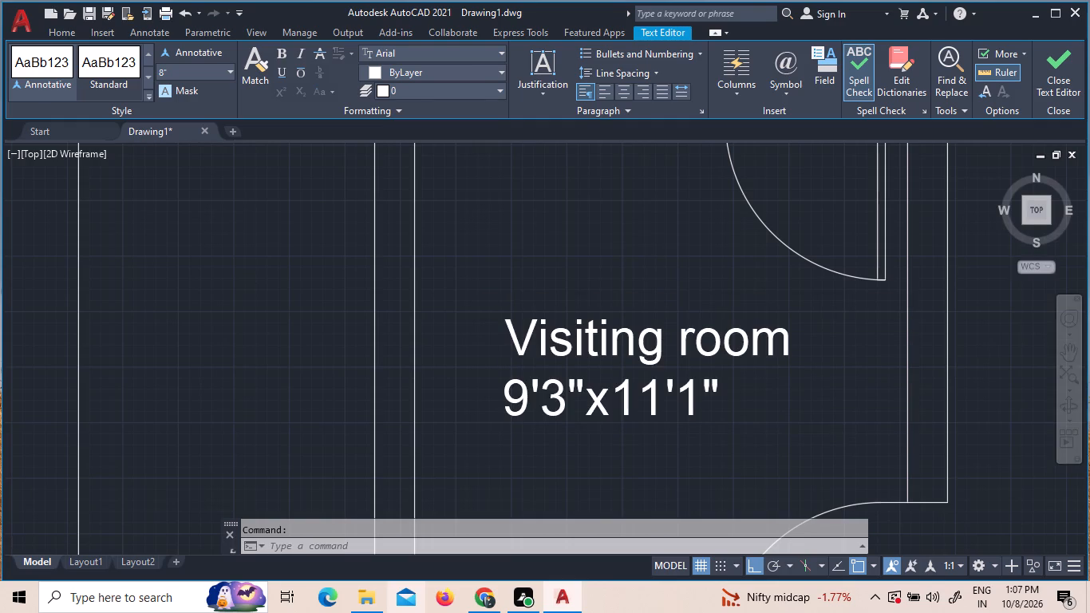
{"action": "scroll", "coordinate": [623, 255], "scroll_direction": "down", "scroll_amount": 2}
{"action": "scroll", "coordinate": [819, 283], "scroll_direction": "up", "scroll_amount": 1}
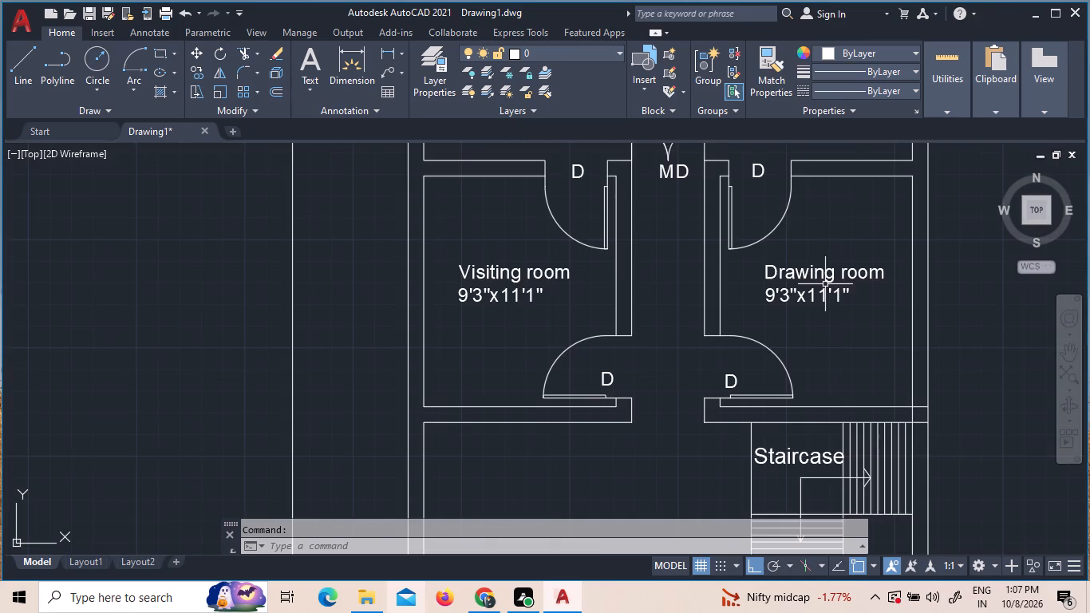
{"action": "scroll", "coordinate": [825, 284], "scroll_direction": "up", "scroll_amount": 3}
{"action": "triple_click", "coordinate": [835, 252]}
{"action": "left_click", "coordinate": [834, 252]}
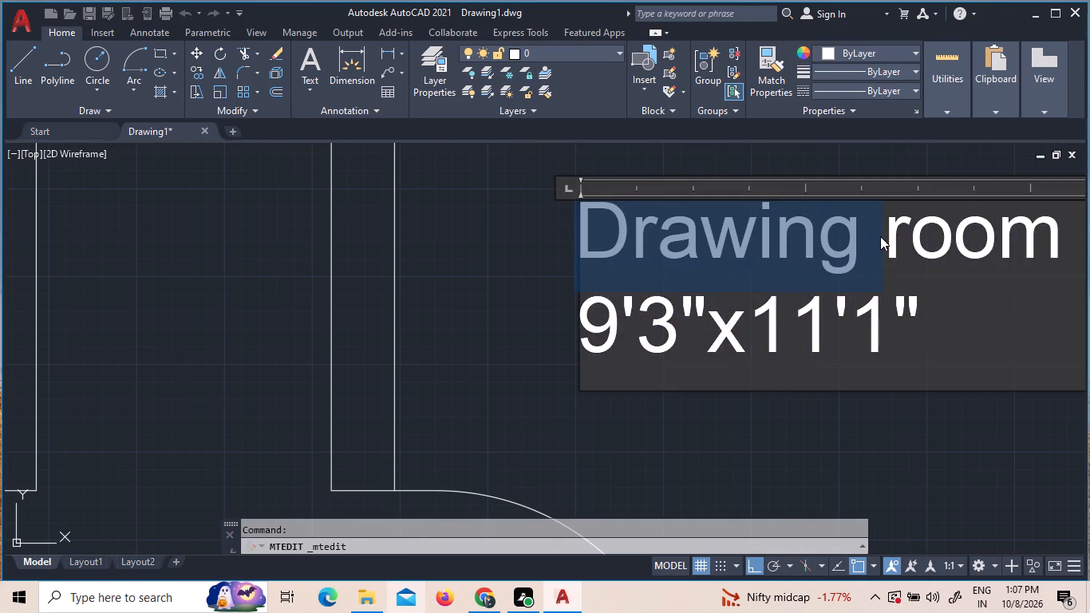
{"action": "key", "text": "v"}
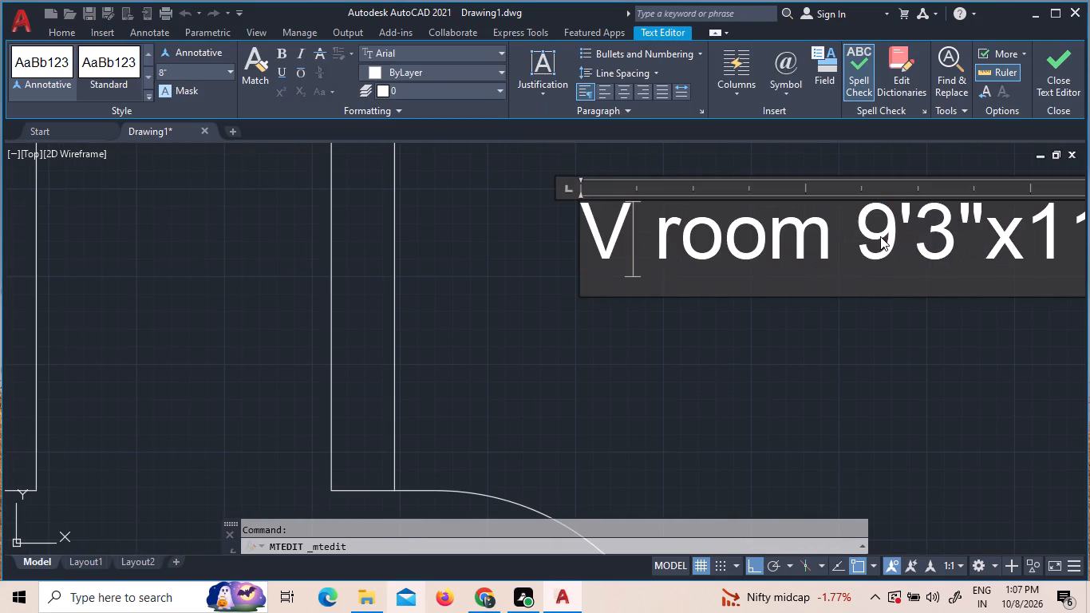
{"action": "type", "text": "isiting"}
{"action": "key", "text": "space"}
{"action": "key", "text": "BackSpace"}
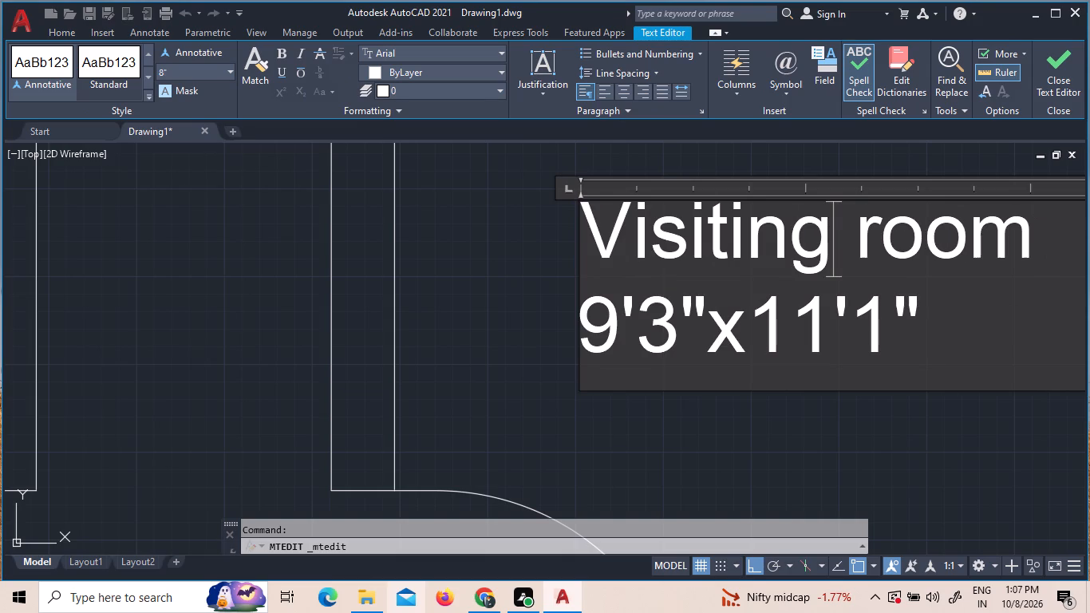
{"action": "left_click", "coordinate": [503, 262]}
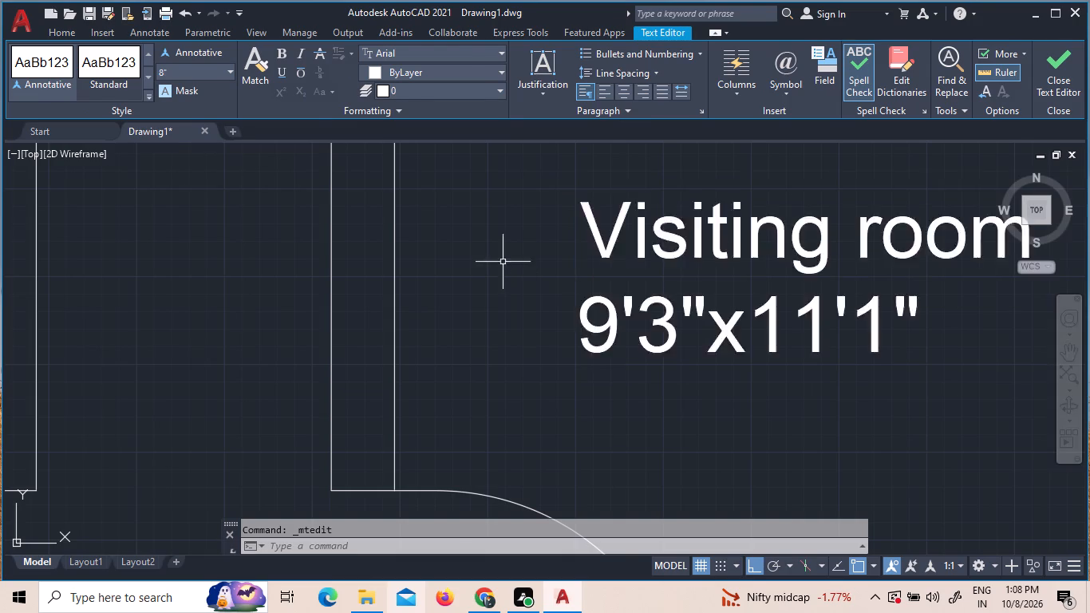
{"action": "scroll", "coordinate": [517, 291], "scroll_direction": "down", "scroll_amount": 5}
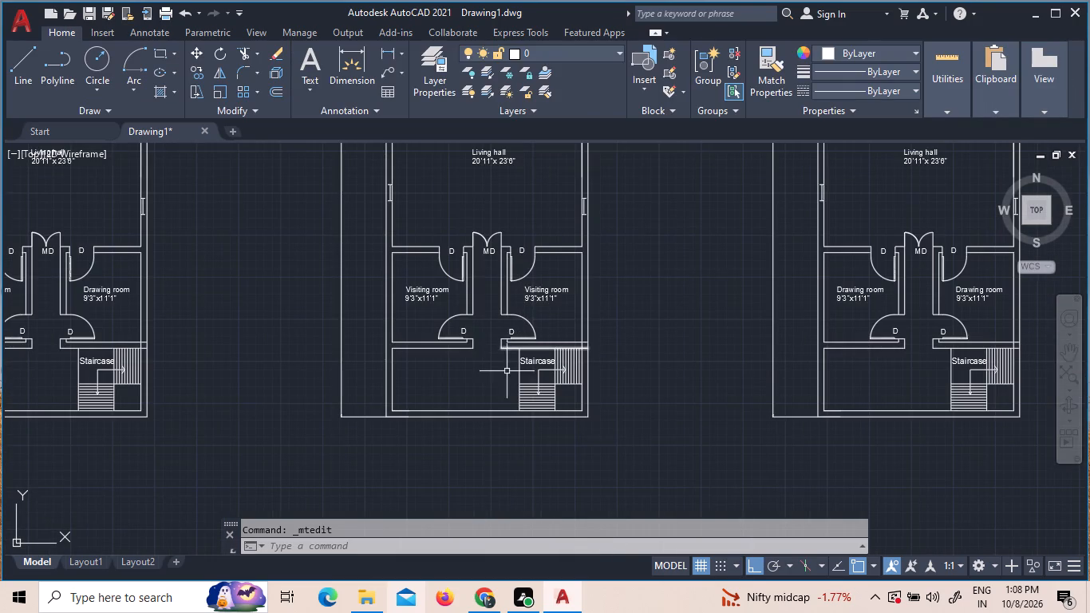
Change the title above the second copied plan, beside the second floor plan, to "THIRD FLOOR PLAN".
{"action": "scroll", "coordinate": [504, 387], "scroll_direction": "down", "scroll_amount": 1}
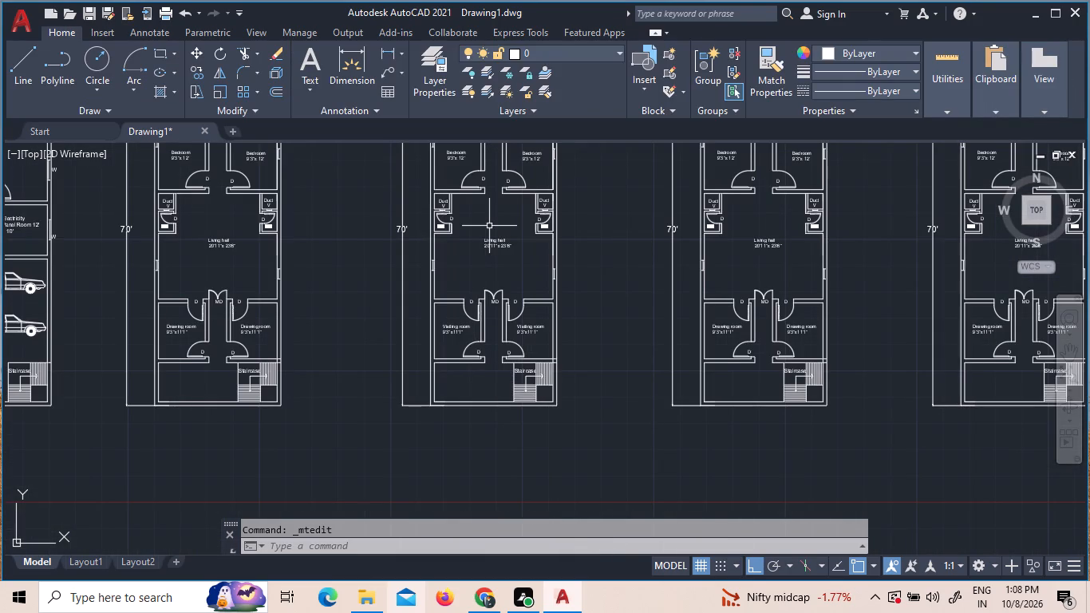
{"action": "middle_click_drag", "start_coordinate": [489, 227], "coordinate": [278, 259]}
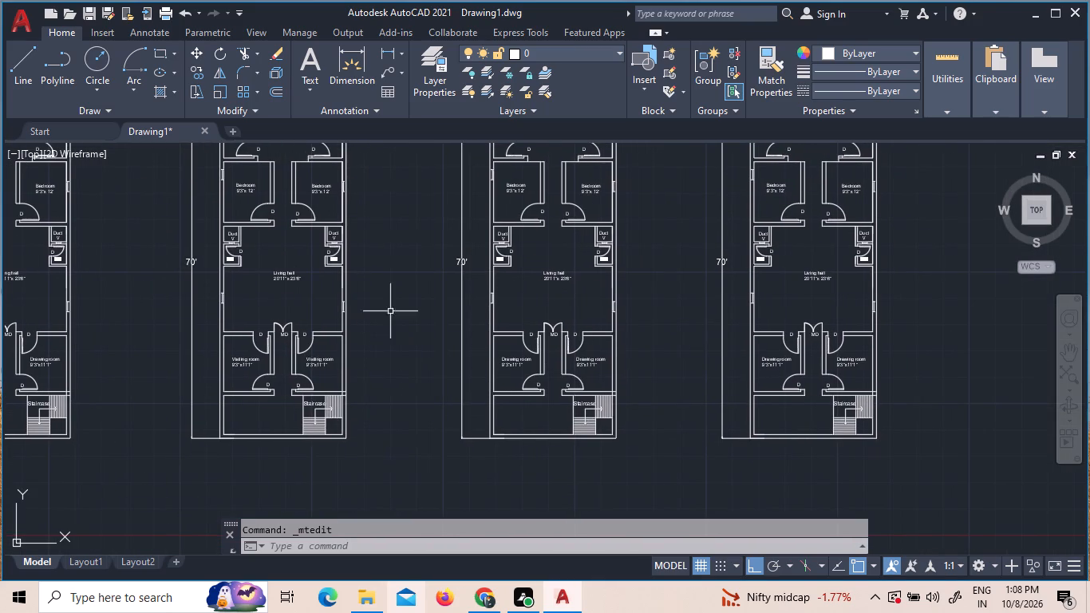
{"action": "scroll", "coordinate": [457, 402], "scroll_direction": "down", "scroll_amount": 1}
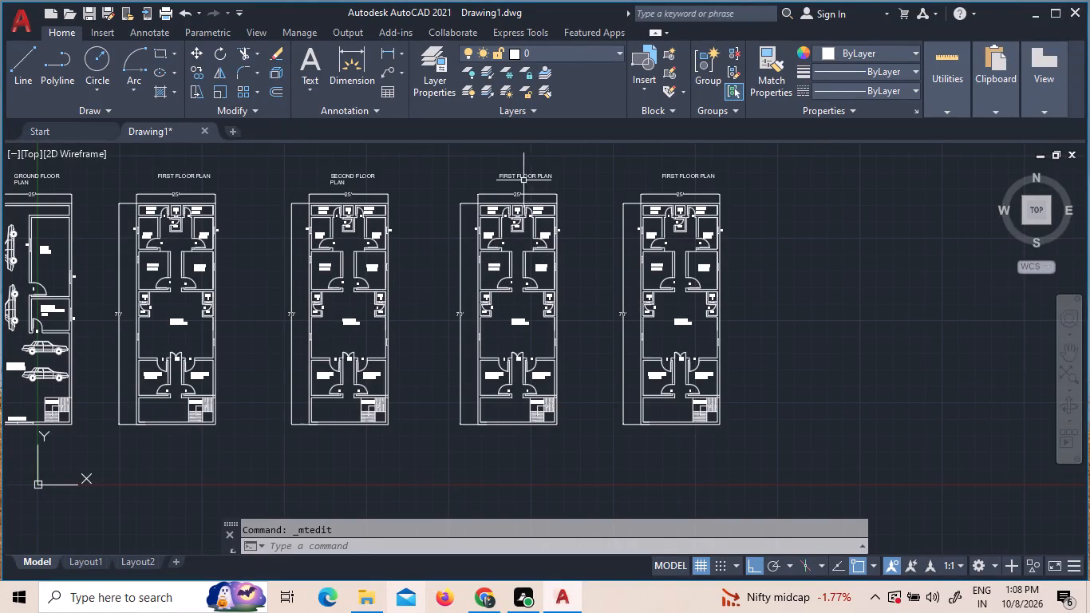
{"action": "scroll", "coordinate": [513, 177], "scroll_direction": "up", "scroll_amount": 4}
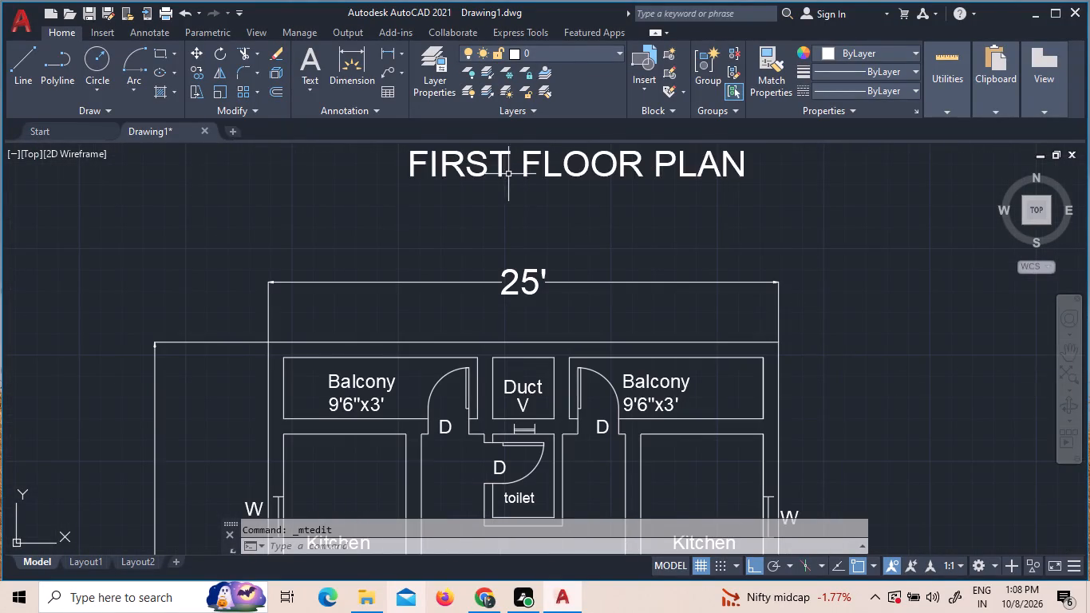
{"action": "triple_click", "coordinate": [484, 166]}
{"action": "double_click", "coordinate": [484, 166]}
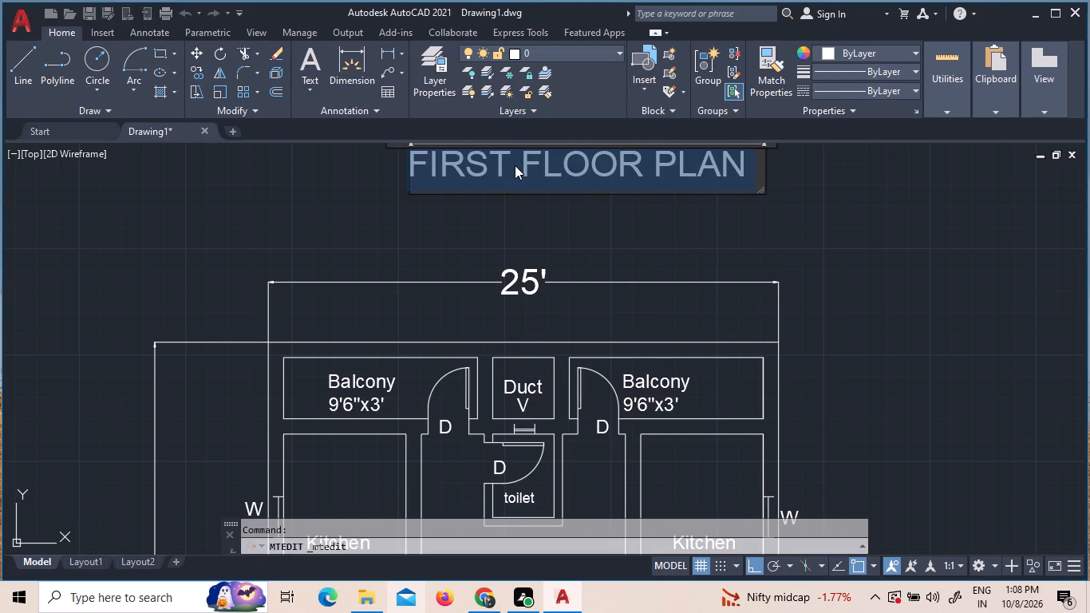
{"action": "left_click", "coordinate": [515, 165]}
{"action": "left_click", "coordinate": [524, 174]}
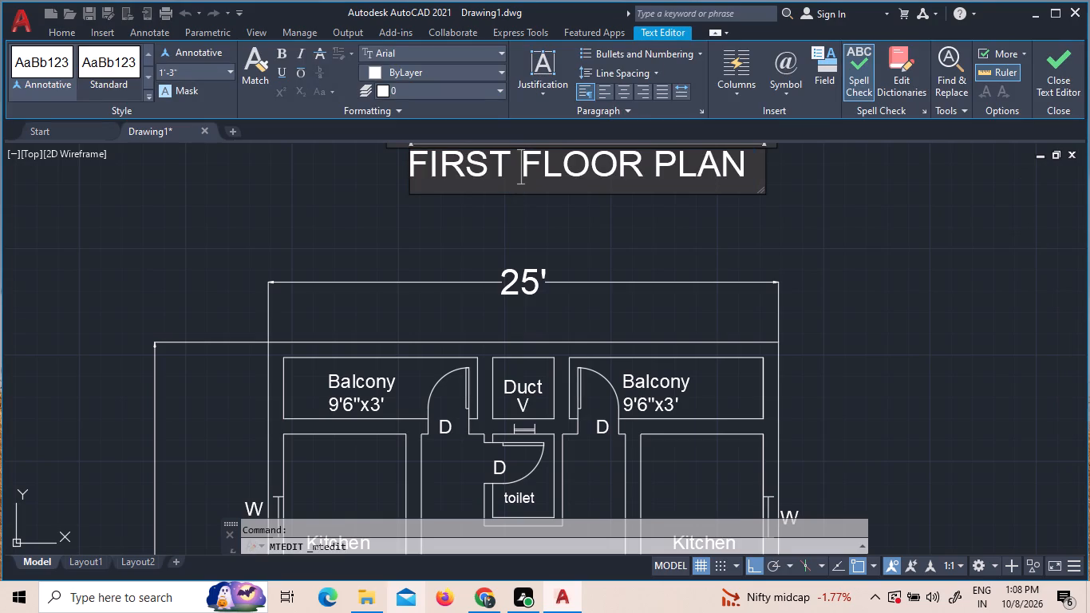
{"action": "left_click_drag", "start_coordinate": [516, 166], "coordinate": [409, 168]}
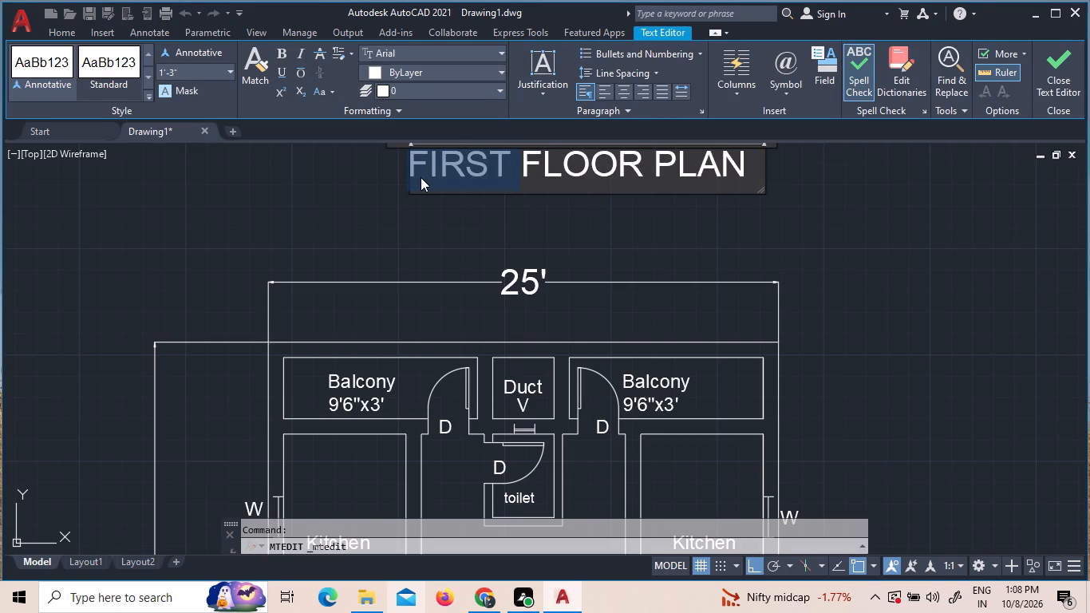
{"action": "key", "text": "t"}
{"action": "key", "text": "BackSpace"}
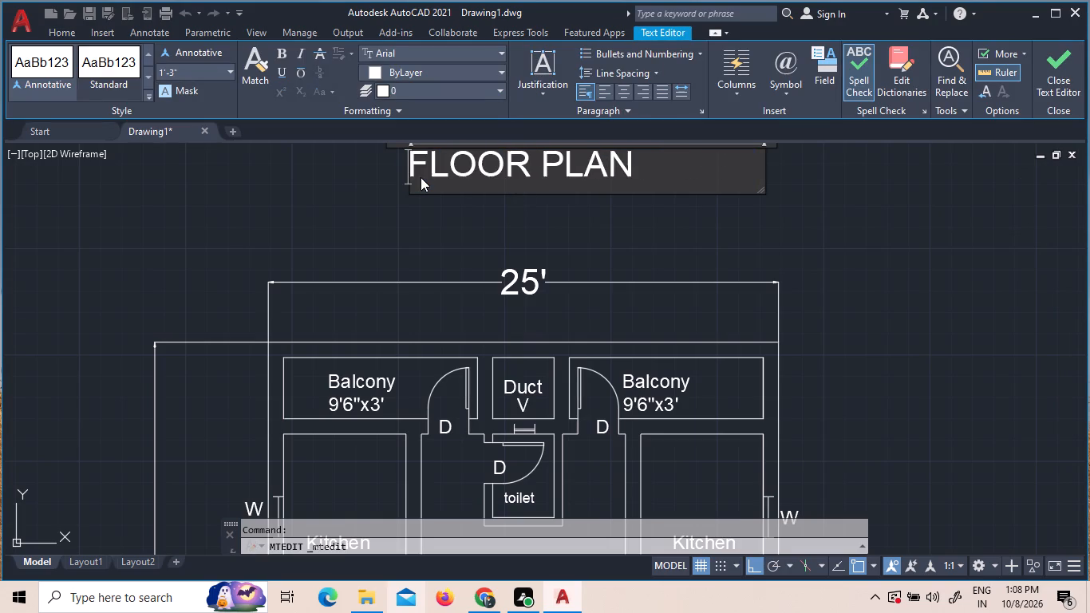
{"action": "key", "text": "t"}
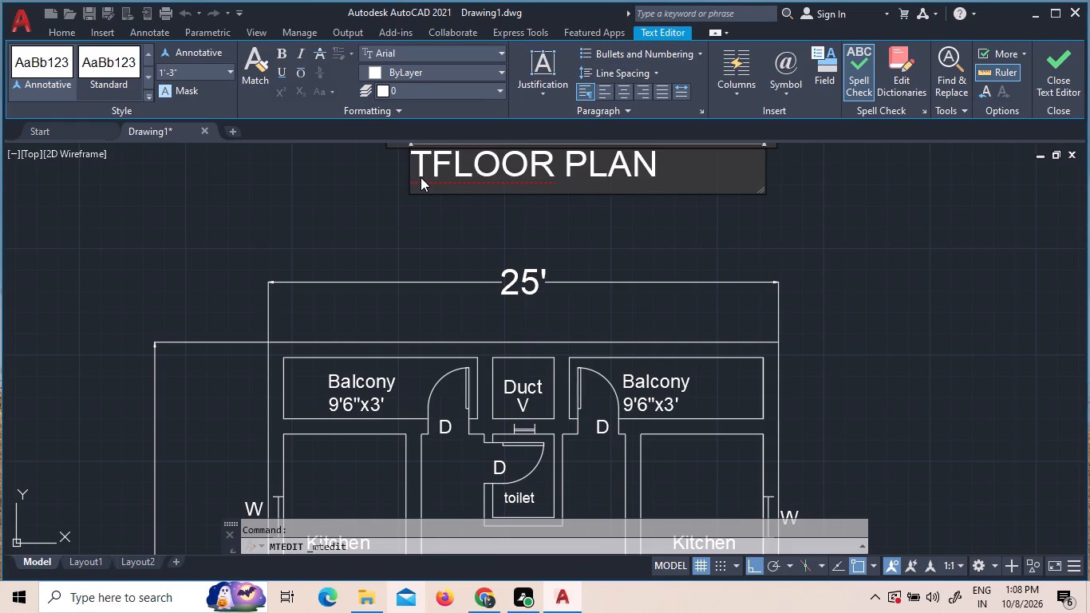
{"action": "key", "text": "h"}
{"action": "key", "text": "i"}
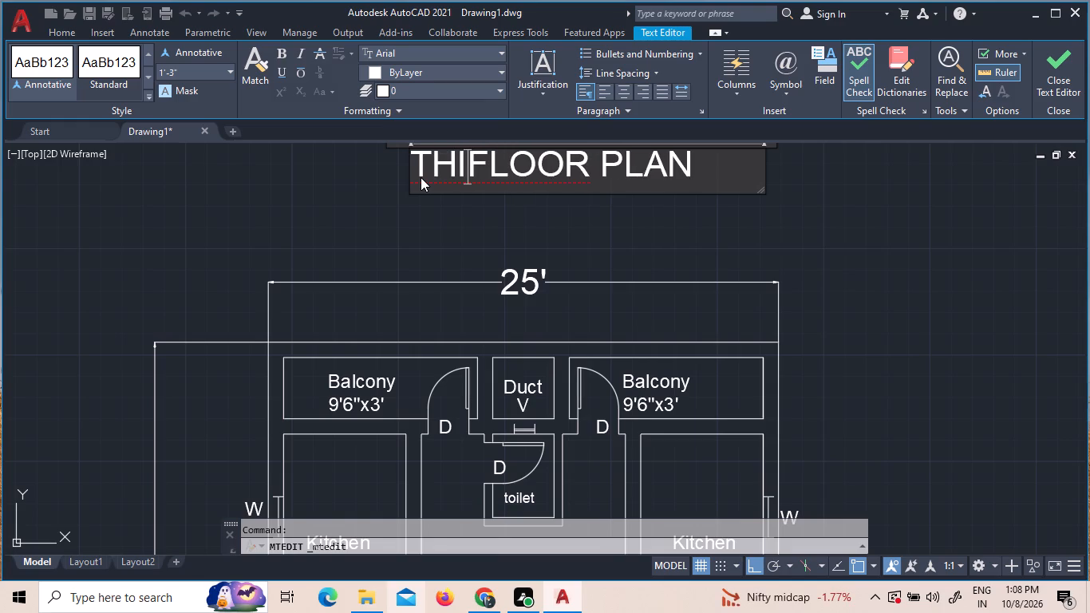
{"action": "type", "text": "RD"}
{"action": "key", "text": "space"}
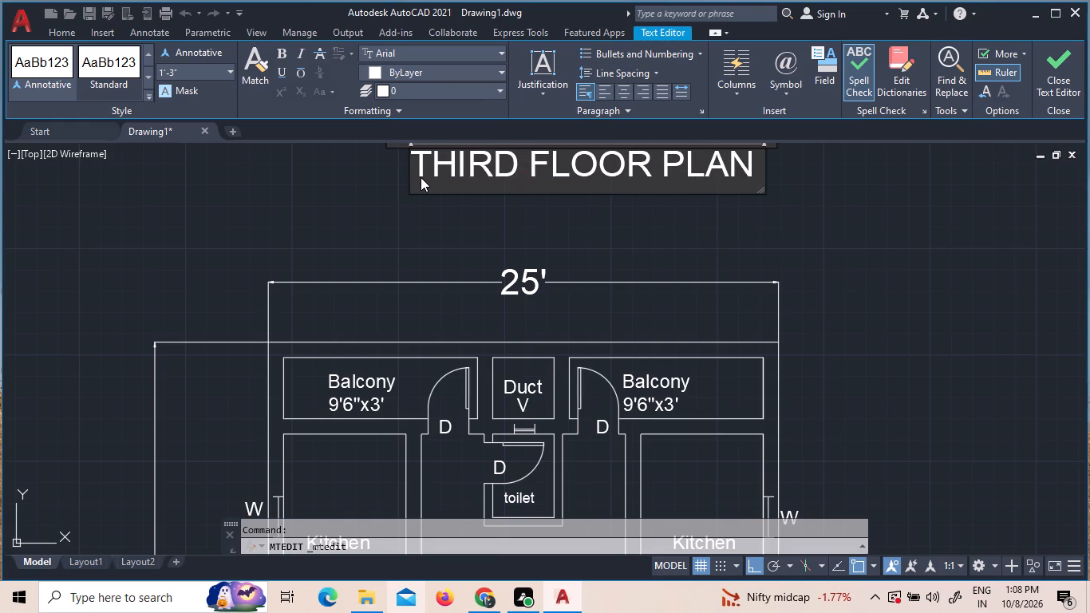
{"action": "scroll", "coordinate": [461, 293], "scroll_direction": "down", "scroll_amount": 1}
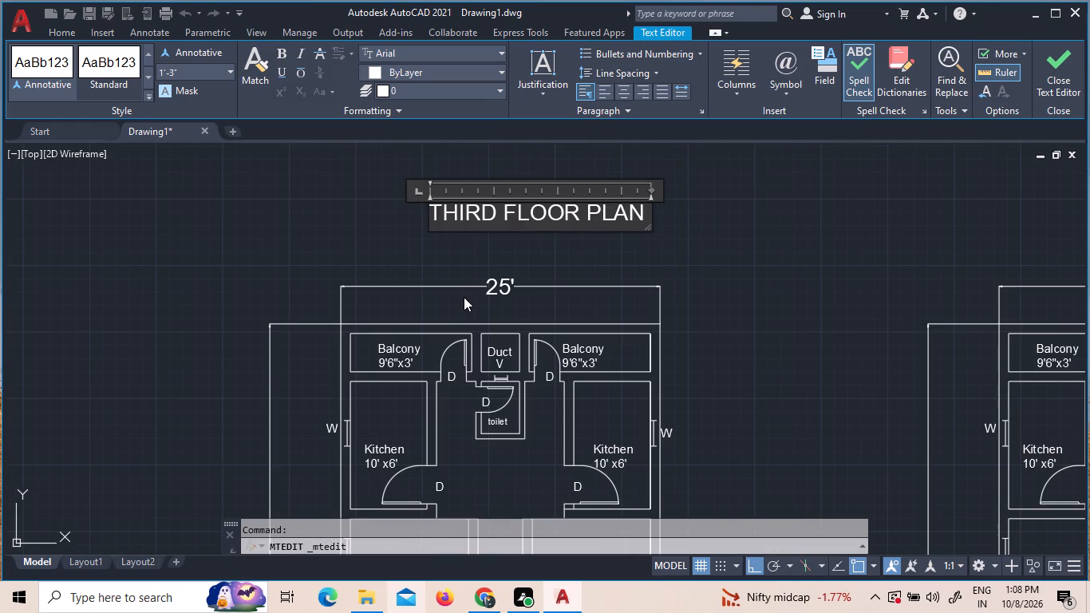
{"action": "left_click", "coordinate": [463, 260]}
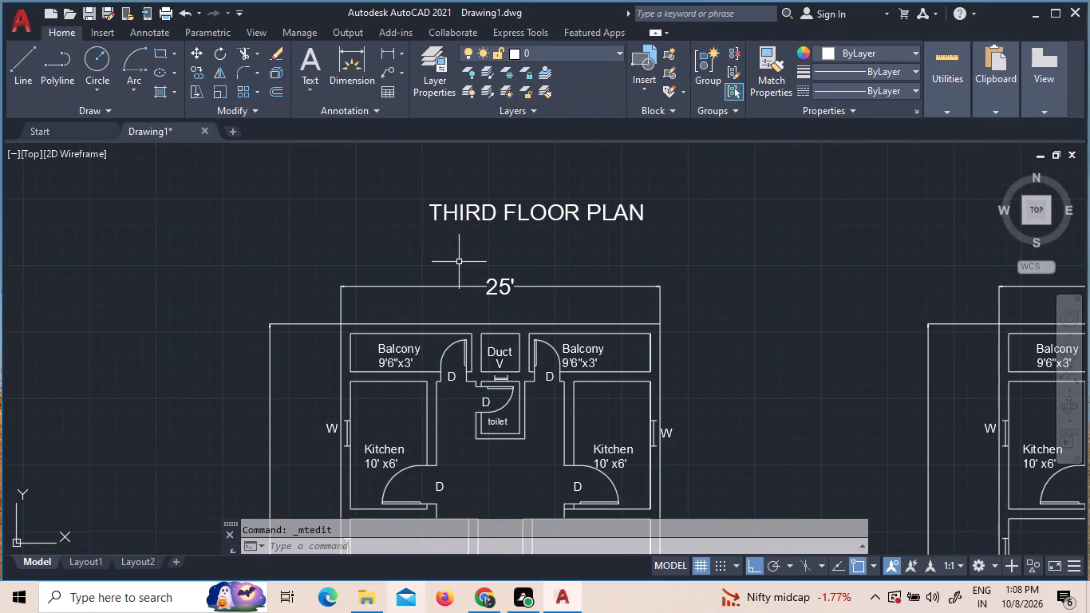
Erase the passage walls between the two bedrooms, their doors, the left-hand bedroom label and the left kitchen door in the third floor plan.
{"action": "scroll", "coordinate": [534, 346], "scroll_direction": "down", "scroll_amount": 1}
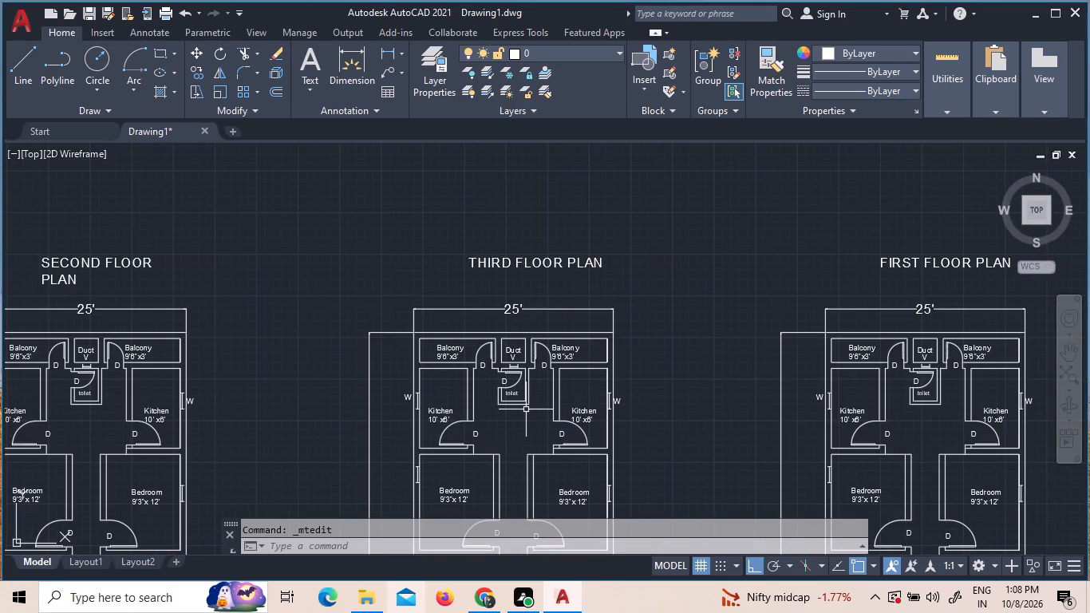
{"action": "middle_click_drag", "start_coordinate": [522, 426], "coordinate": [522, 390]}
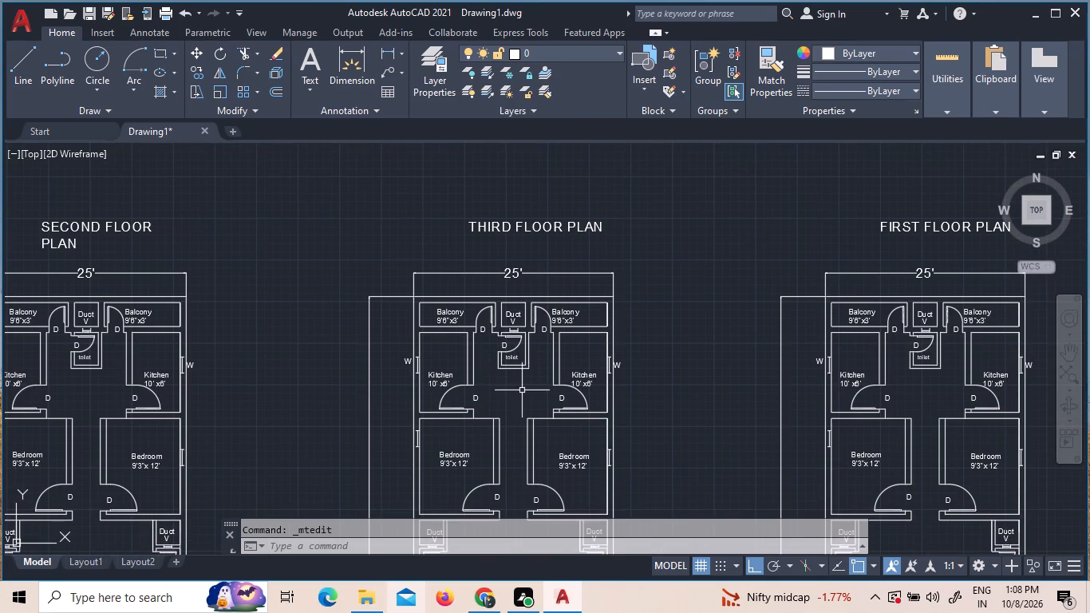
{"action": "left_click", "coordinate": [436, 354]}
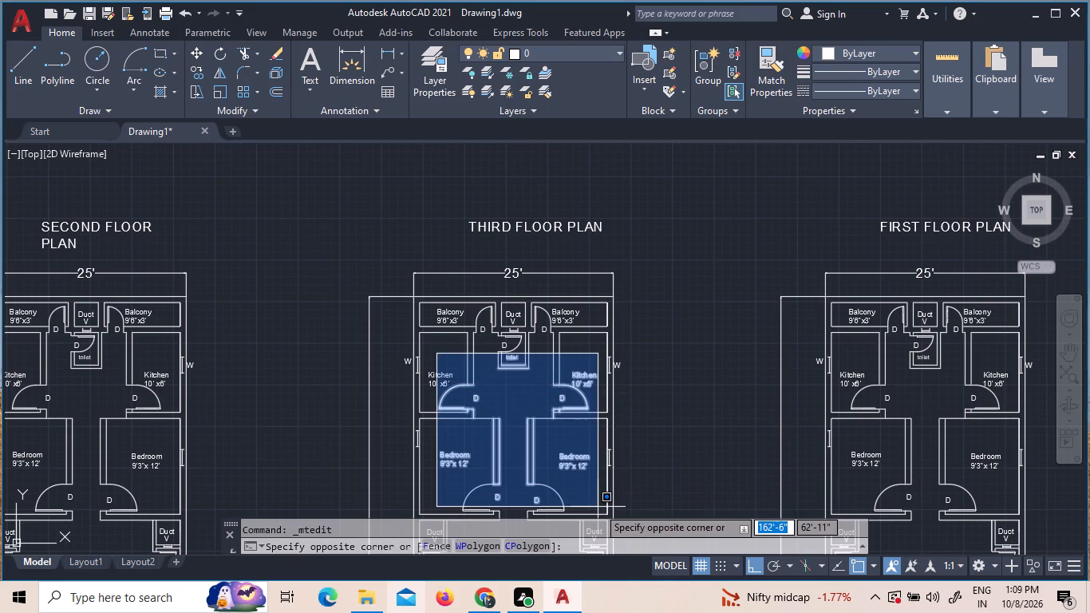
{"action": "scroll", "coordinate": [595, 505], "scroll_direction": "down", "scroll_amount": 2}
{"action": "middle_click_drag", "start_coordinate": [590, 500], "coordinate": [606, 371]}
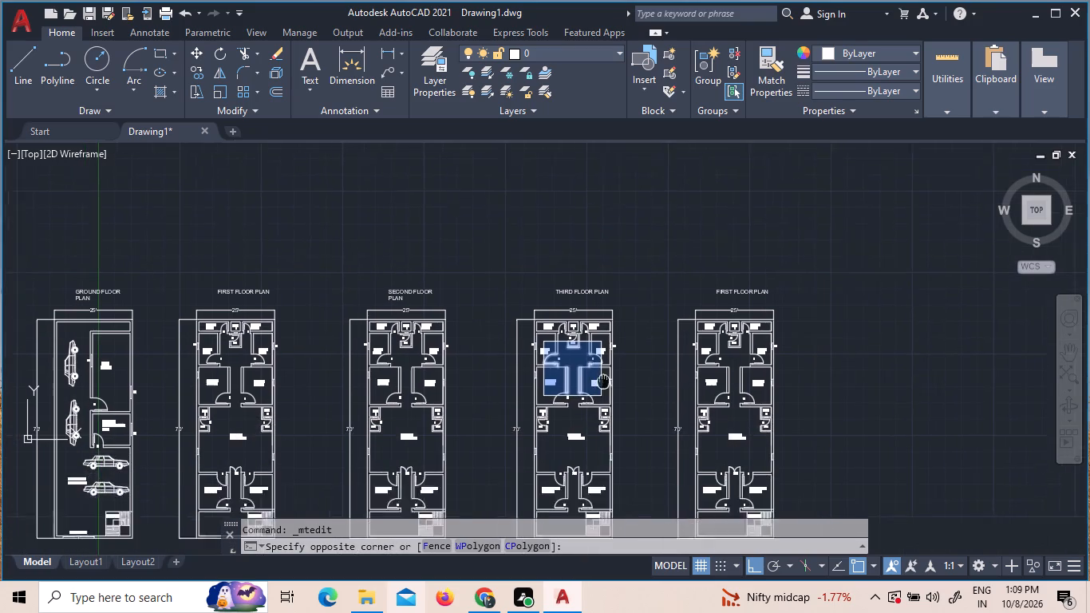
{"action": "middle_click_drag", "start_coordinate": [606, 371], "coordinate": [610, 352]}
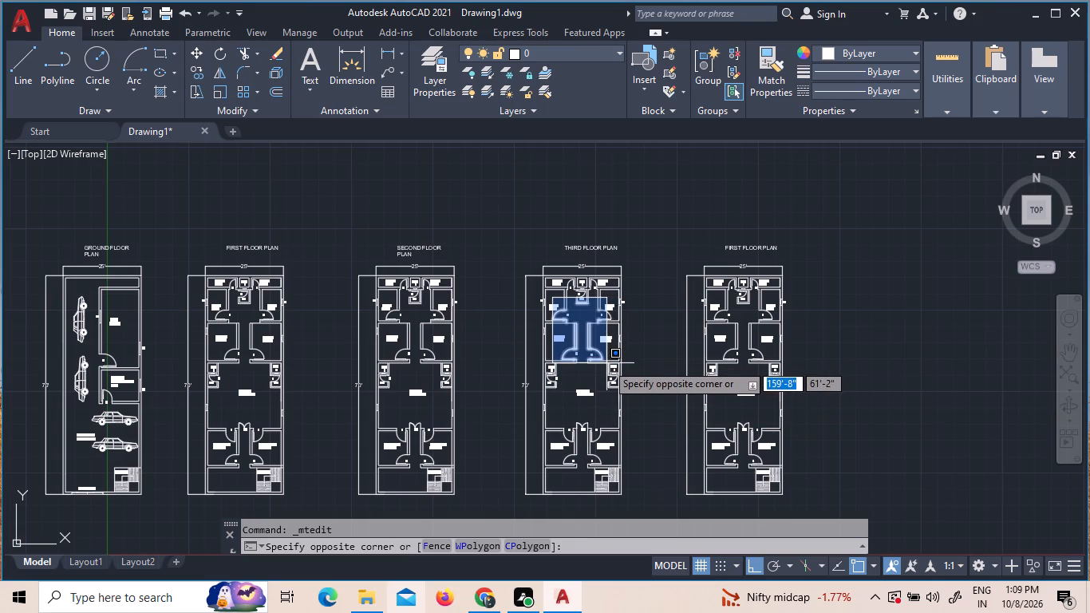
{"action": "scroll", "coordinate": [603, 364], "scroll_direction": "up", "scroll_amount": 3}
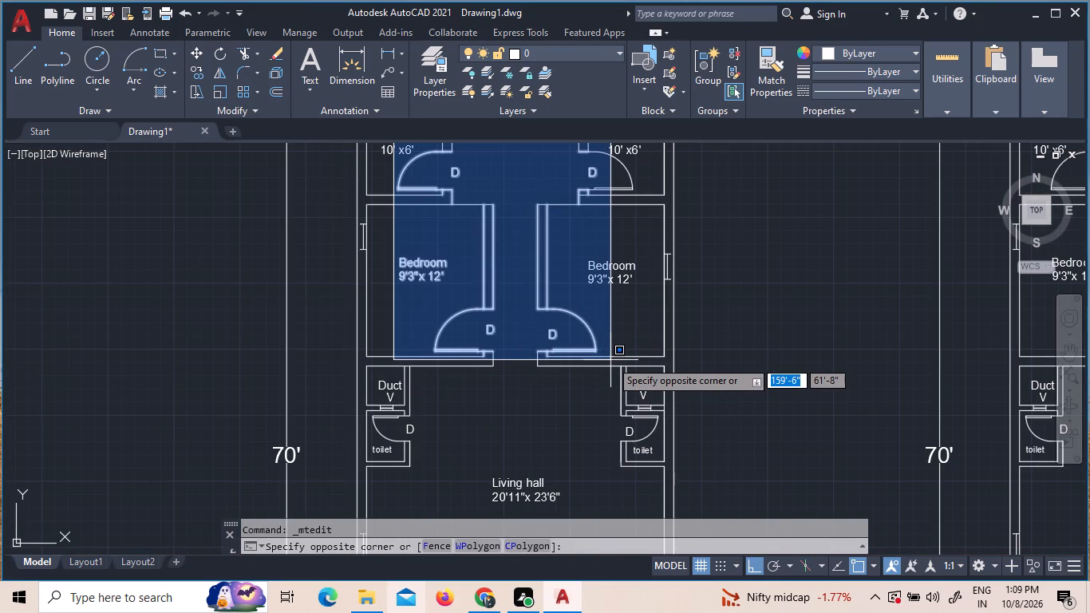
{"action": "left_click", "coordinate": [610, 360]}
{"action": "key", "text": "Delete"}
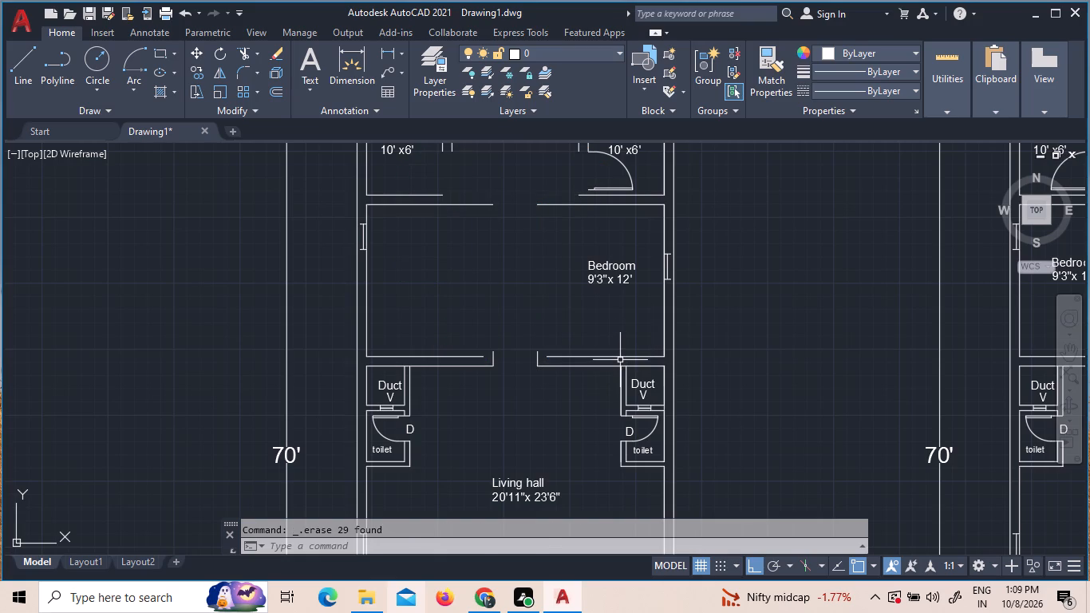
Erase the remaining bedroom label and the right-hand kitchen's label, door and inner wall line in the third floor plan.
{"action": "left_click_drag", "start_coordinate": [620, 360], "coordinate": [612, 357]}
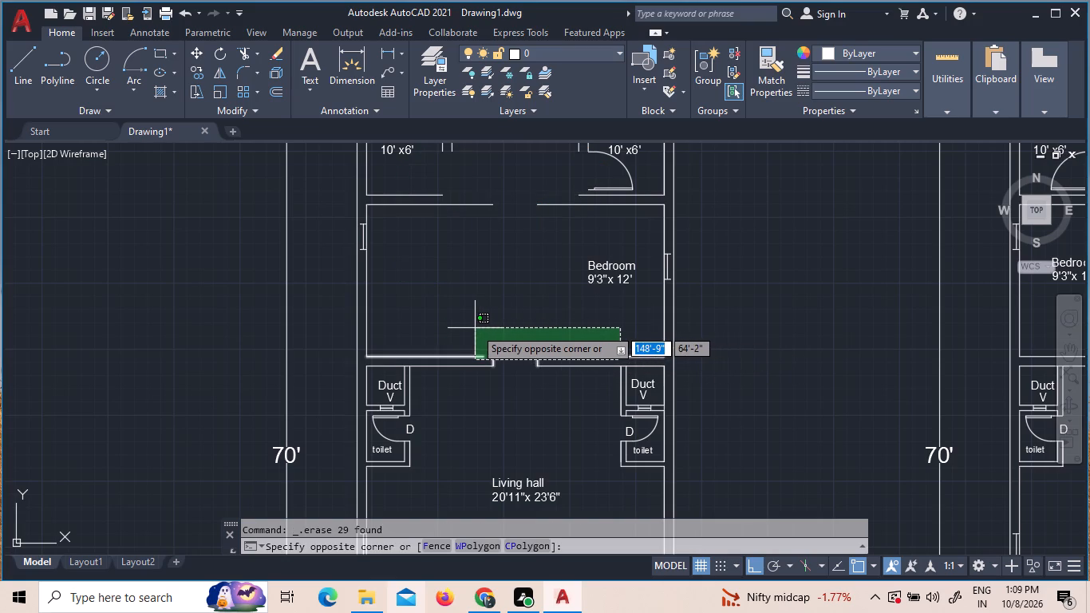
{"action": "left_click", "coordinate": [620, 359]}
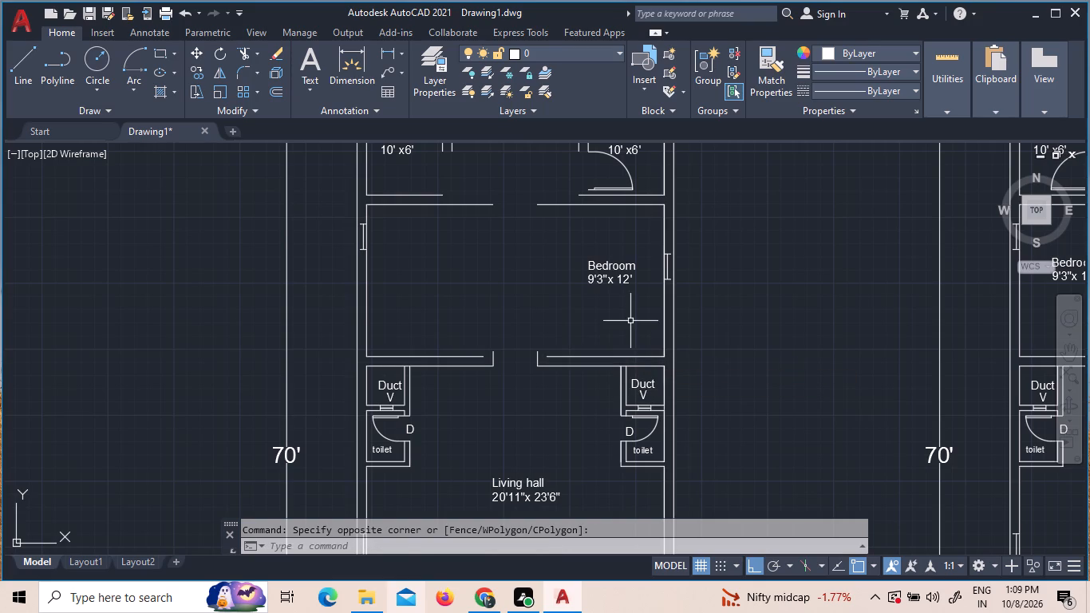
{"action": "left_click", "coordinate": [630, 321]}
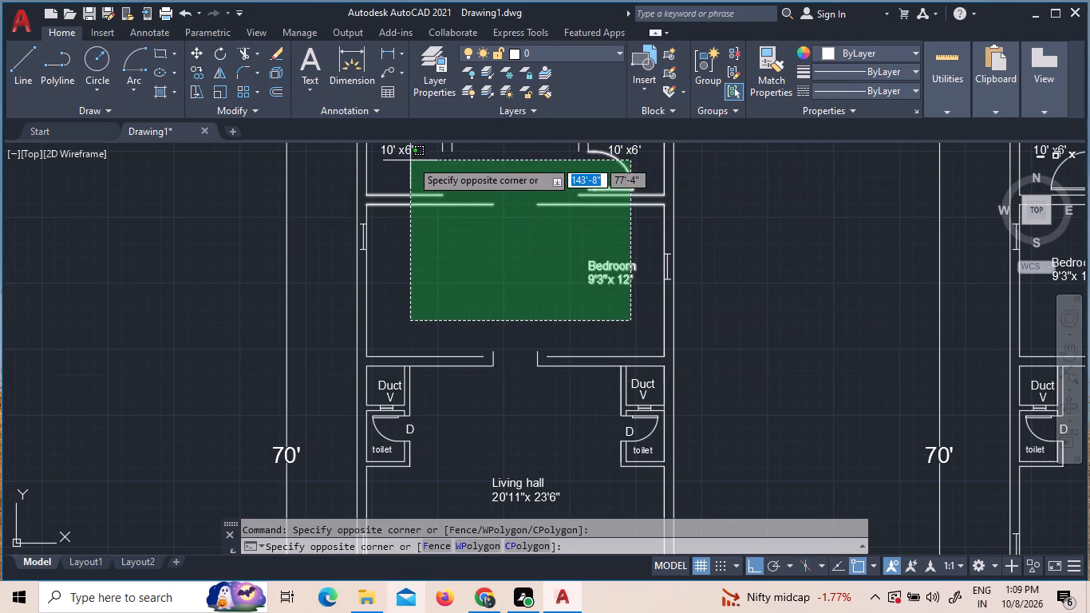
{"action": "scroll", "coordinate": [449, 270], "scroll_direction": "down", "scroll_amount": 1}
{"action": "left_click", "coordinate": [463, 253]}
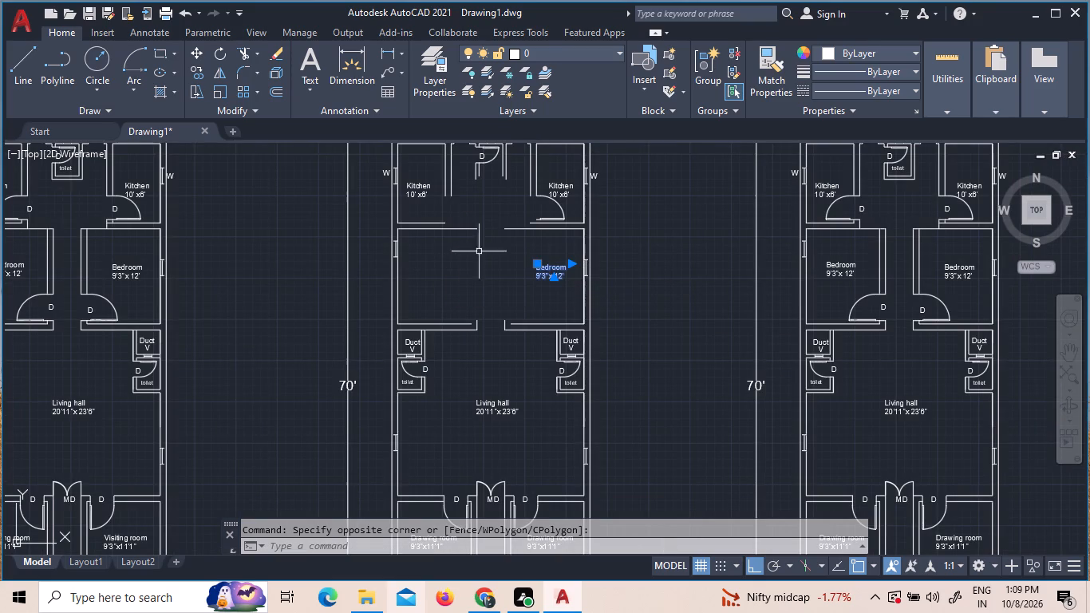
{"action": "scroll", "coordinate": [564, 223], "scroll_direction": "up", "scroll_amount": 2}
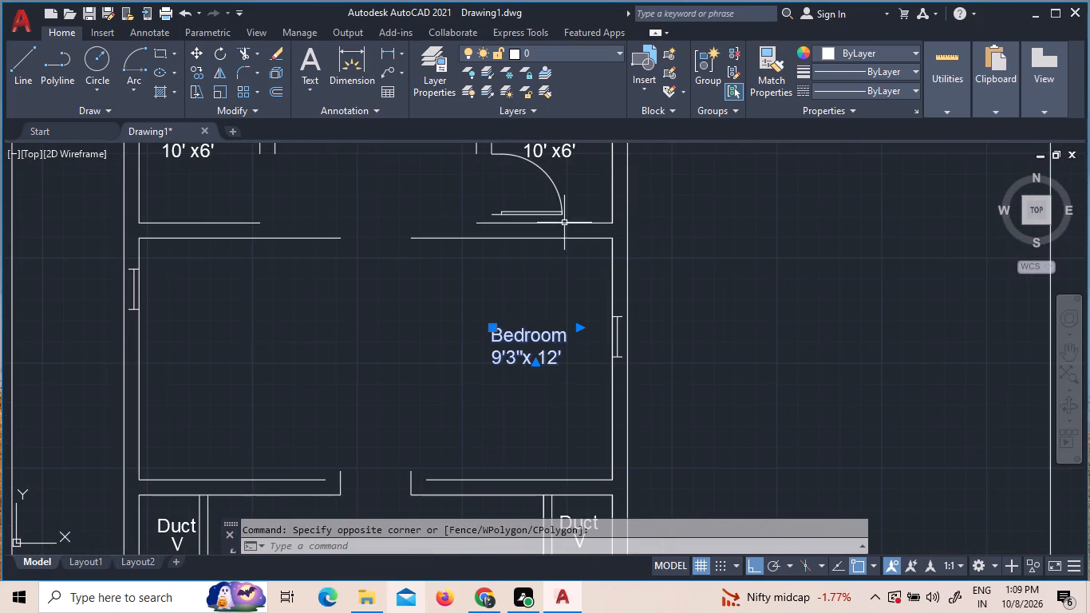
{"action": "left_click", "coordinate": [573, 216]}
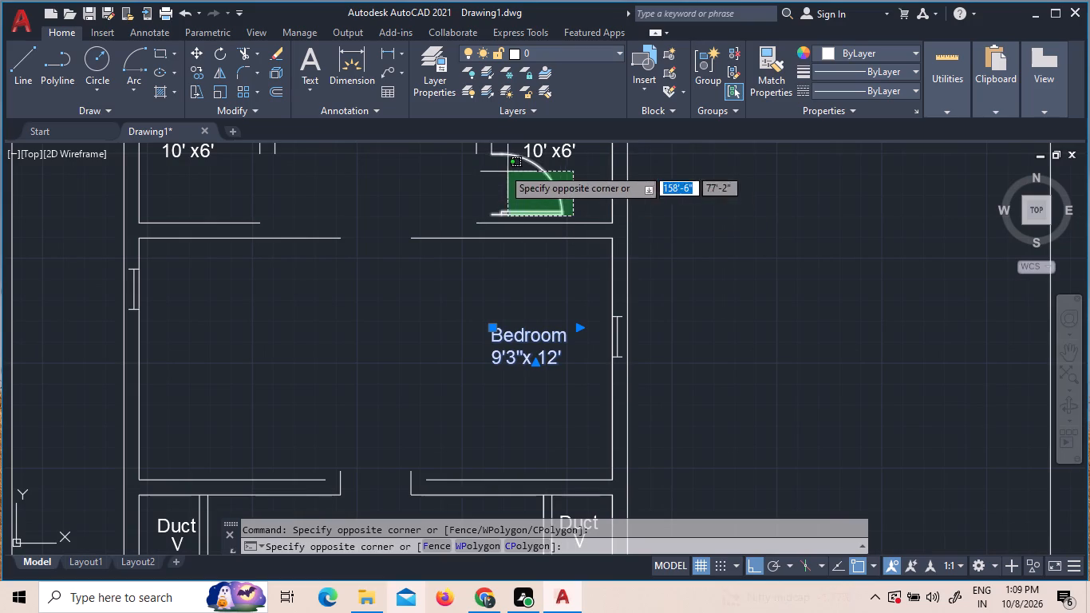
{"action": "left_click", "coordinate": [476, 146]}
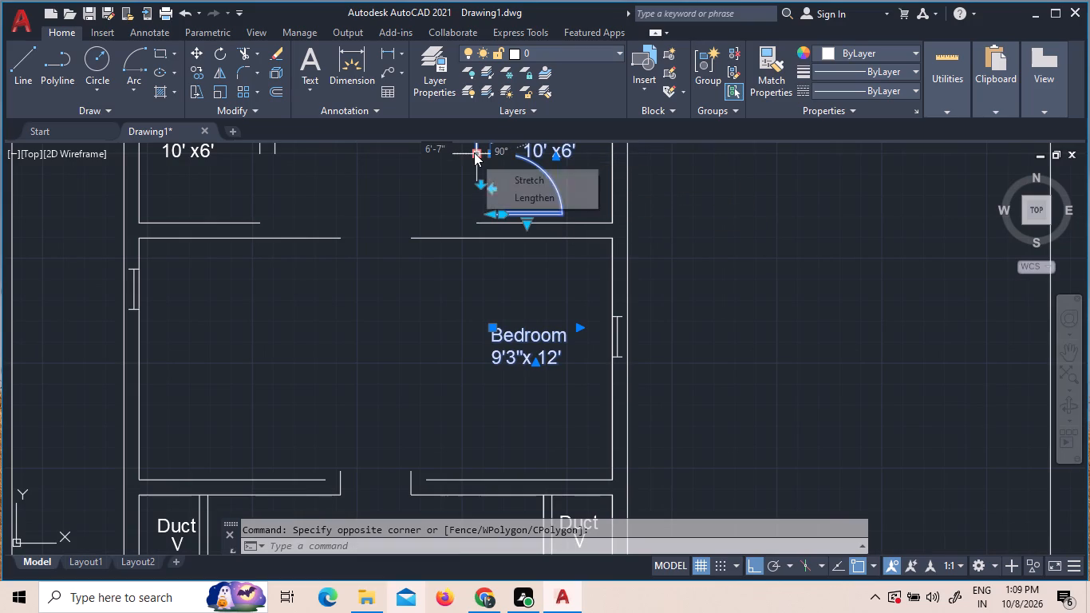
{"action": "key", "text": "Delete"}
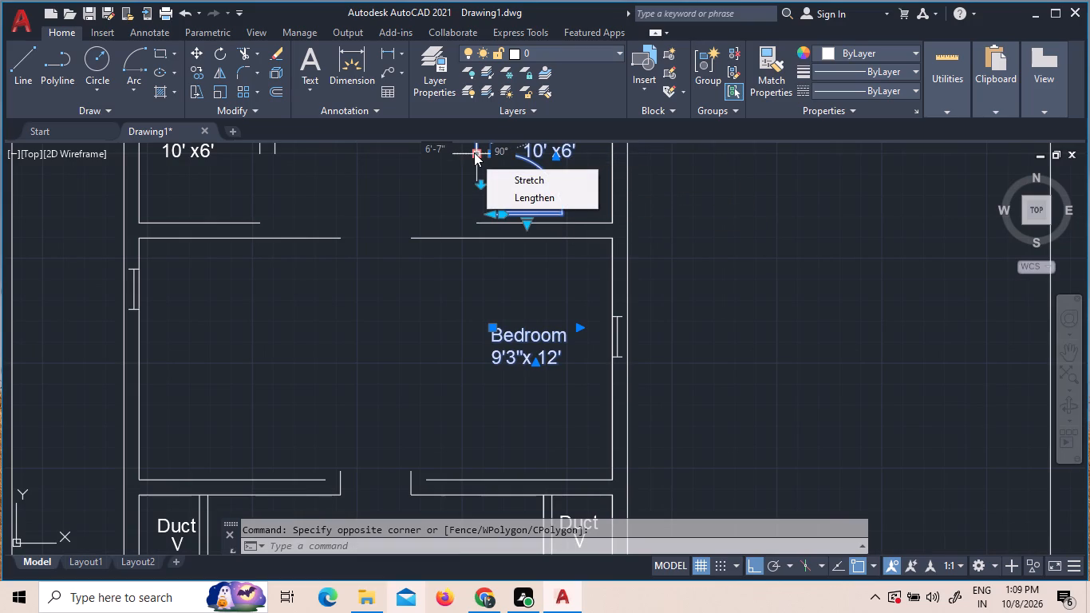
{"action": "key", "text": "Delete"}
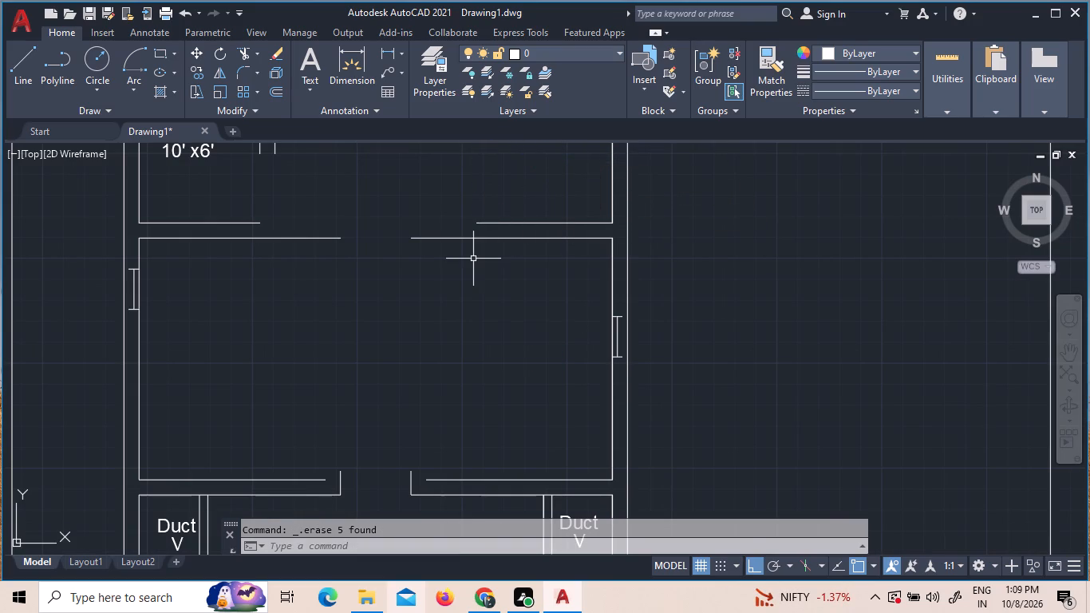
Erase the left kitchen's label and inner wall, plus the small toilet below the top duct with its door and D label, in the third floor plan.
{"action": "scroll", "coordinate": [479, 267], "scroll_direction": "down", "scroll_amount": 2}
{"action": "left_click_drag", "start_coordinate": [480, 212], "coordinate": [454, 206]}
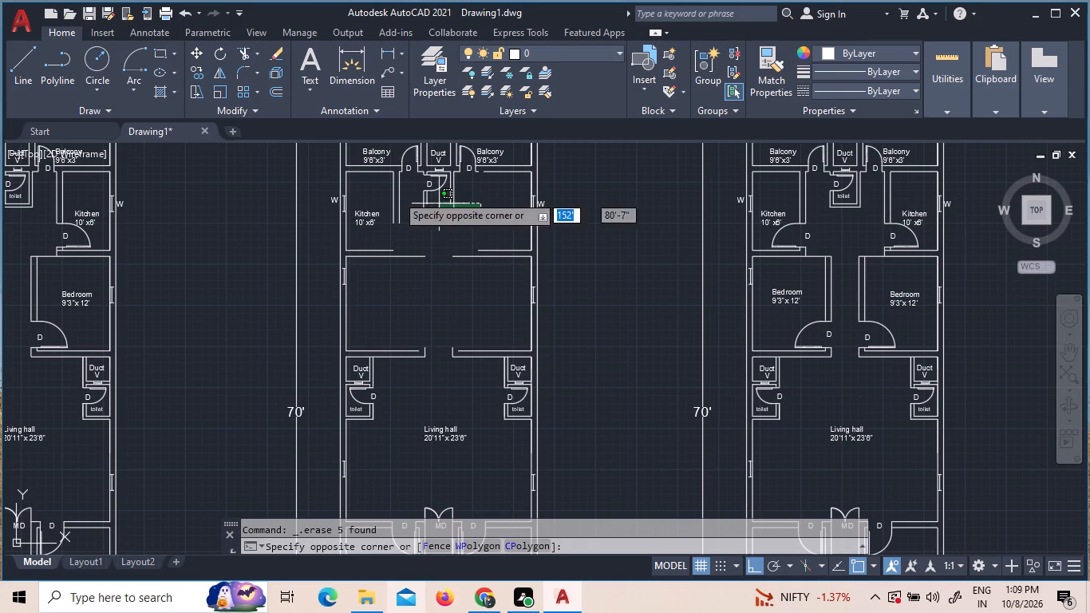
{"action": "left_click", "coordinate": [355, 188]}
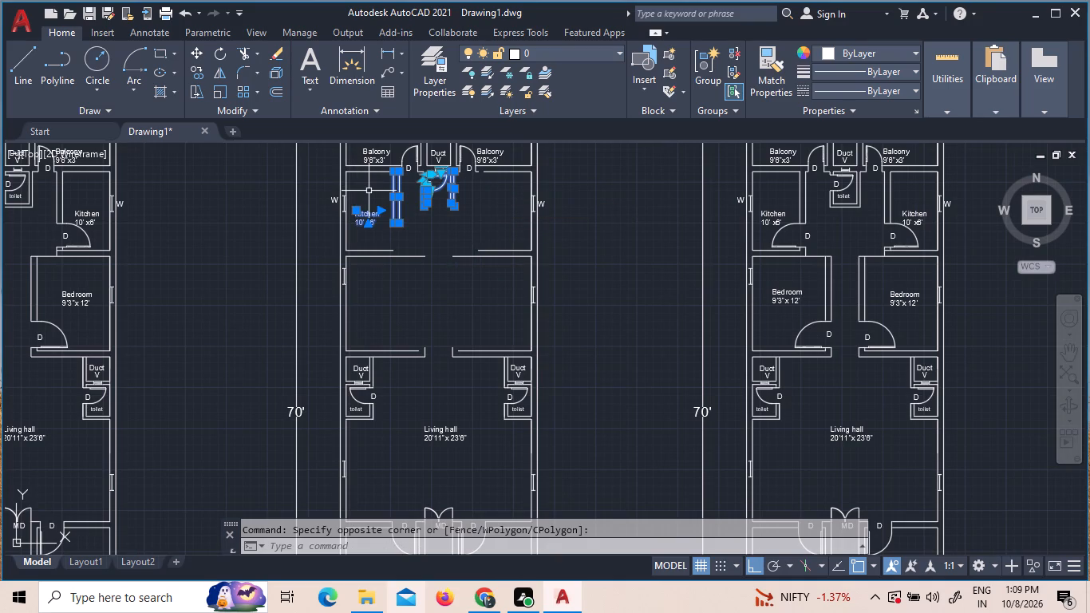
{"action": "key", "text": "Delete"}
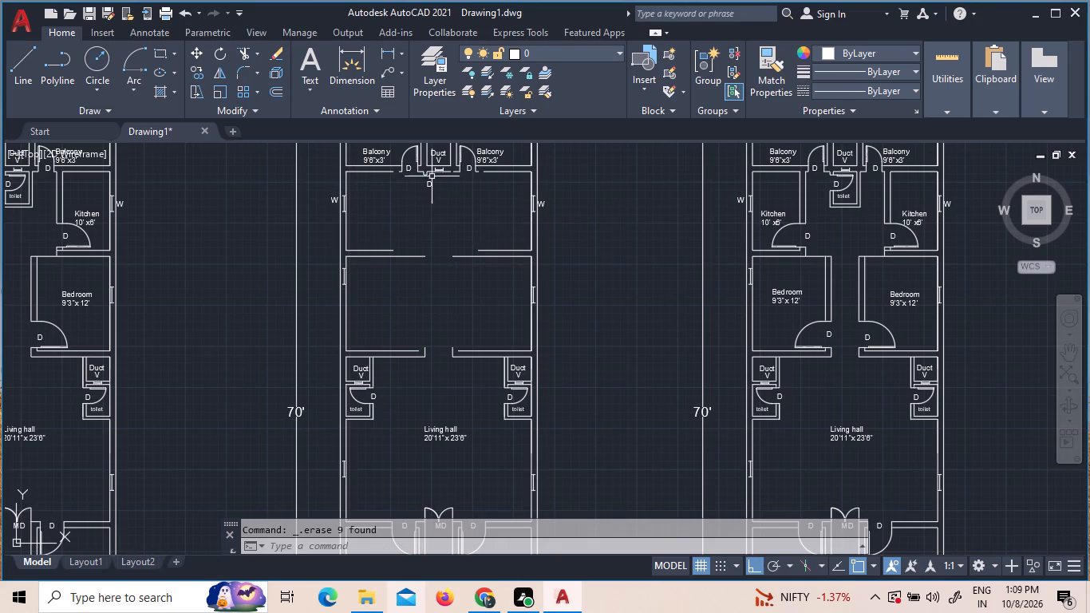
{"action": "left_click", "coordinate": [428, 181]}
{"action": "key", "text": "Delete"}
Erase the leftover three-line toilet wall stub below the duct between the two balconies in the third floor plan.
{"action": "scroll", "coordinate": [372, 145], "scroll_direction": "up", "scroll_amount": 1}
{"action": "scroll", "coordinate": [473, 169], "scroll_direction": "up", "scroll_amount": 1}
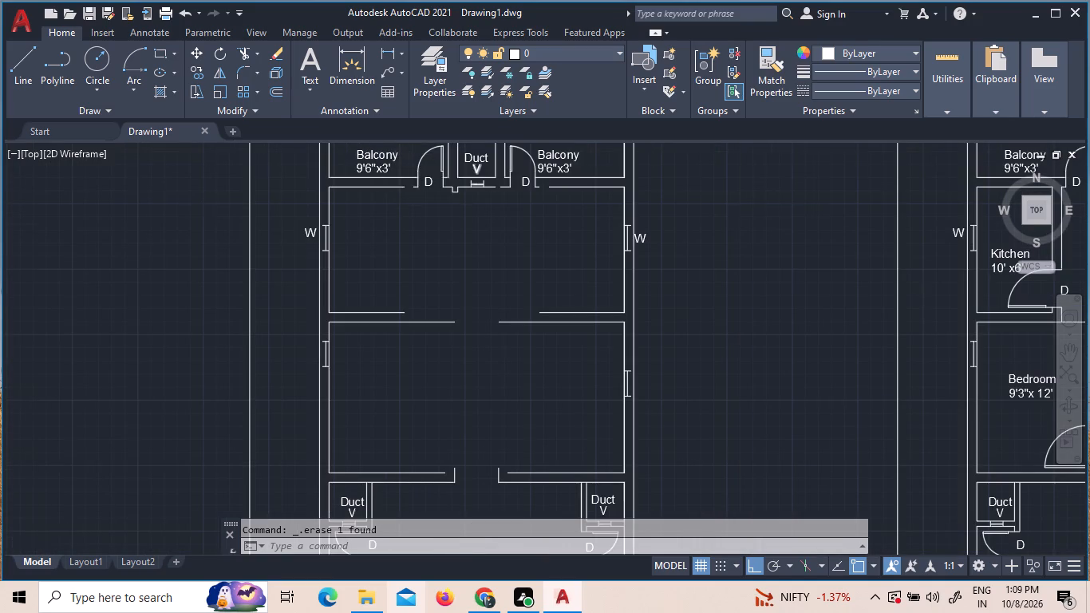
{"action": "scroll", "coordinate": [473, 169], "scroll_direction": "up", "scroll_amount": 2}
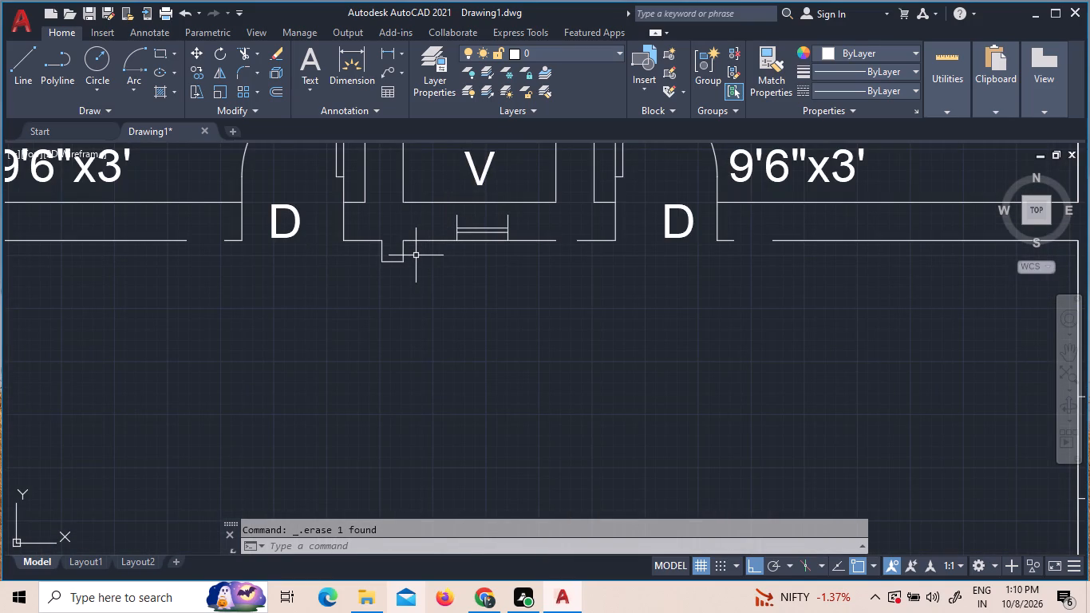
{"action": "scroll", "coordinate": [424, 318], "scroll_direction": "down", "scroll_amount": 2}
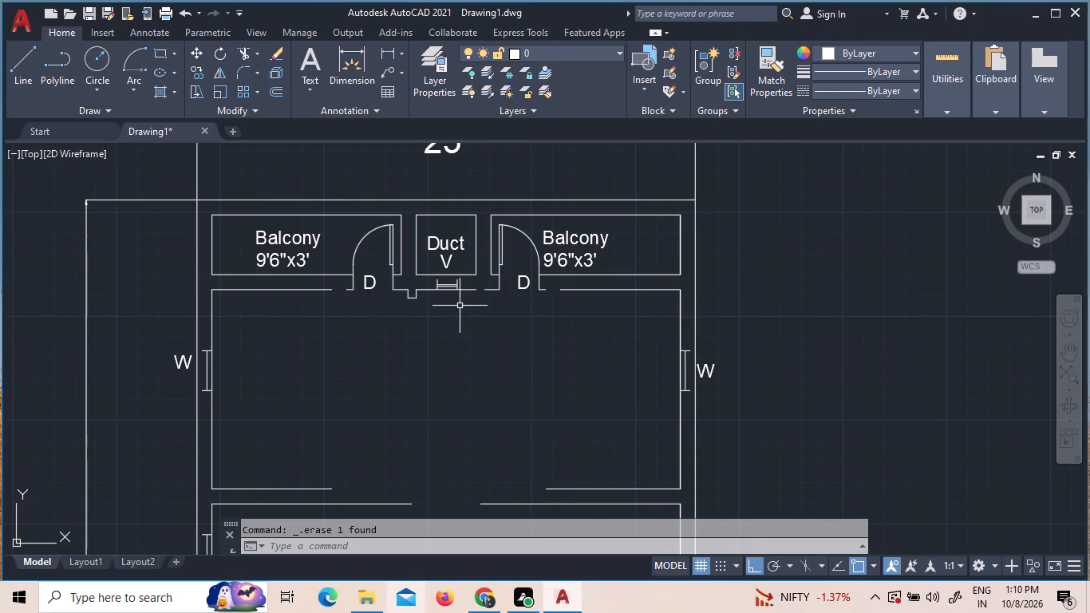
{"action": "left_click", "coordinate": [409, 295]}
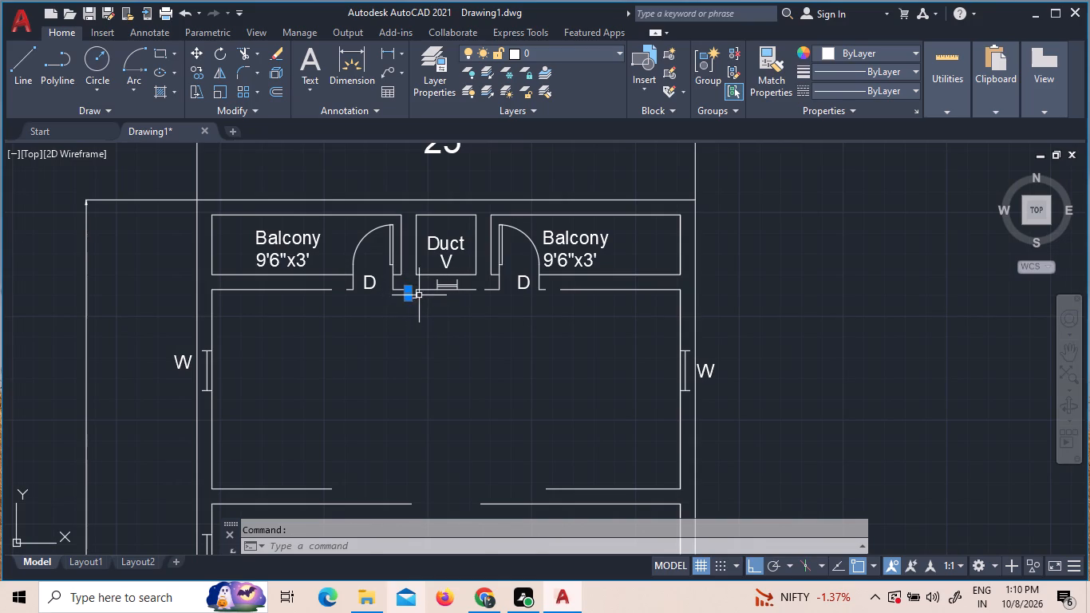
{"action": "left_click", "coordinate": [419, 295]}
{"action": "scroll", "coordinate": [412, 295], "scroll_direction": "up", "scroll_amount": 1}
{"action": "left_click", "coordinate": [407, 295]}
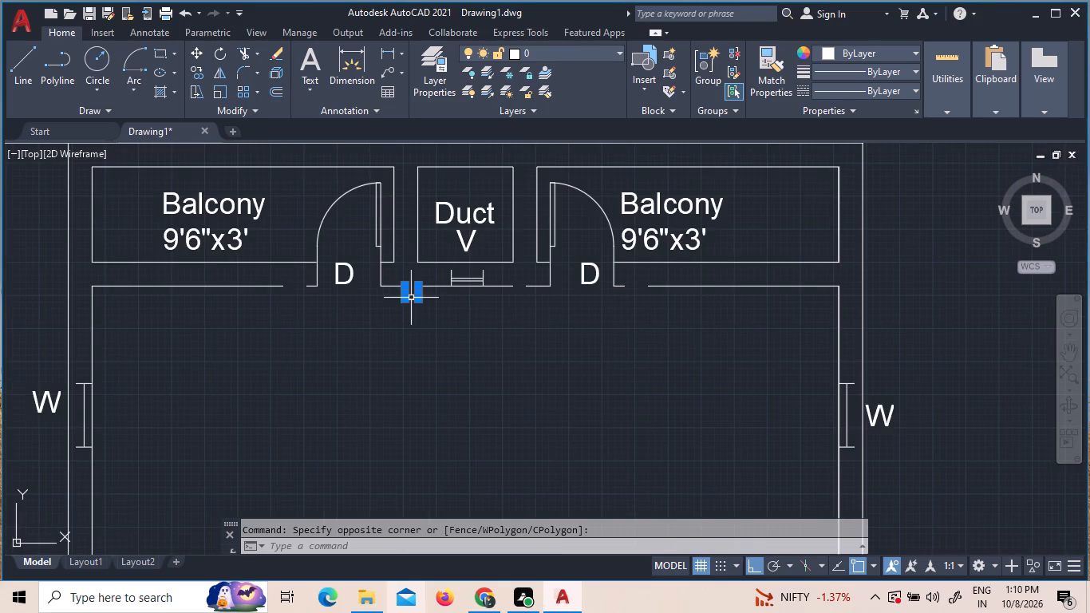
{"action": "scroll", "coordinate": [412, 304], "scroll_direction": "up", "scroll_amount": 4}
{"action": "left_click", "coordinate": [414, 278]}
{"action": "left_click", "coordinate": [391, 231]}
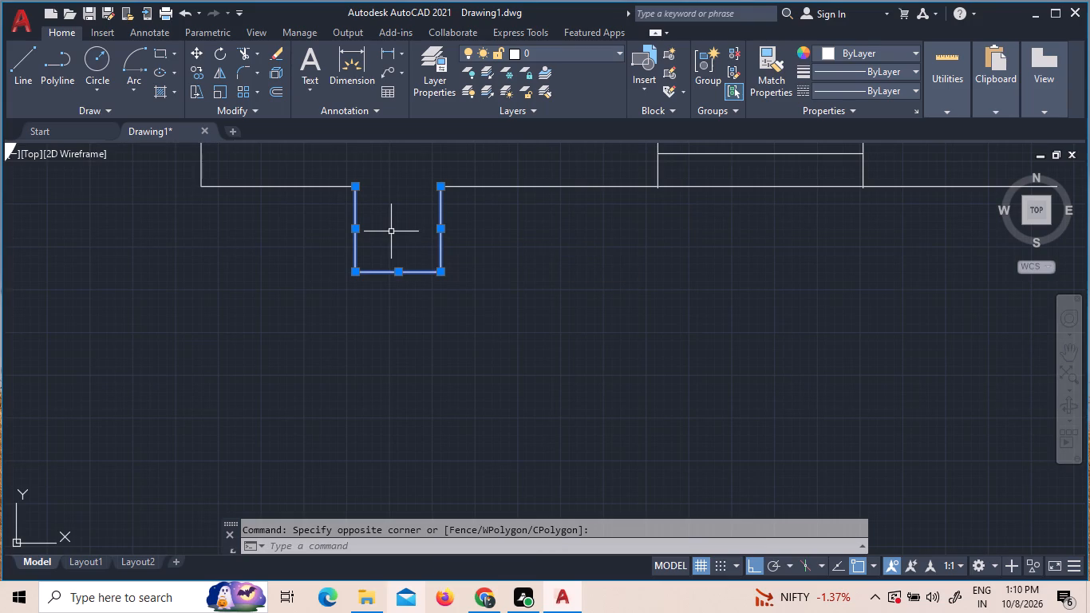
{"action": "key", "text": "Delete"}
Erase the ventilator symbol in the wall below the duct between the two balconies.
{"action": "scroll", "coordinate": [267, 373], "scroll_direction": "down", "scroll_amount": 2}
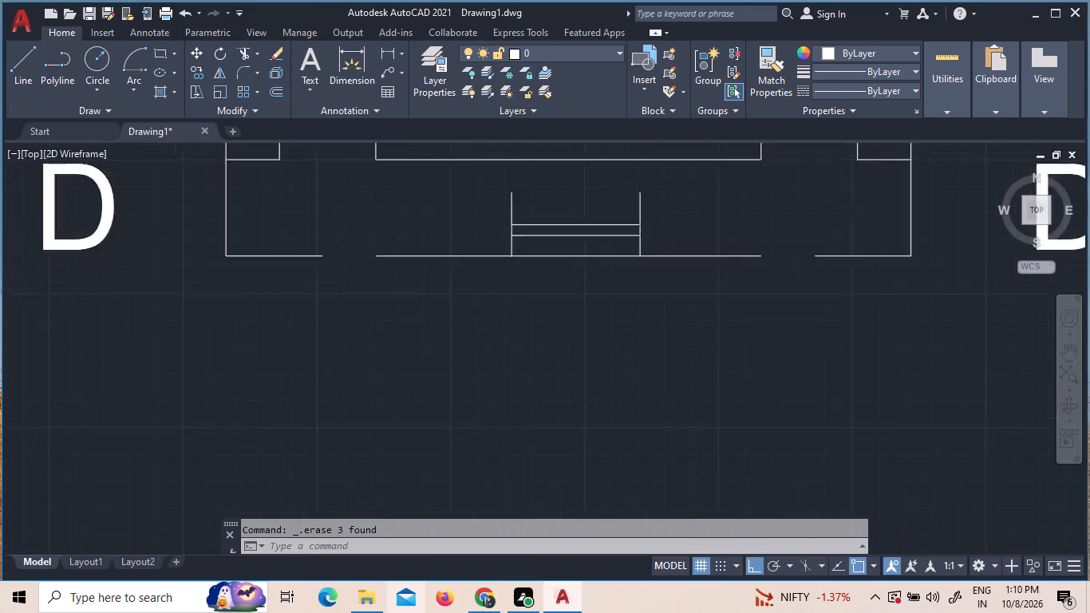
{"action": "scroll", "coordinate": [275, 374], "scroll_direction": "down", "scroll_amount": 2}
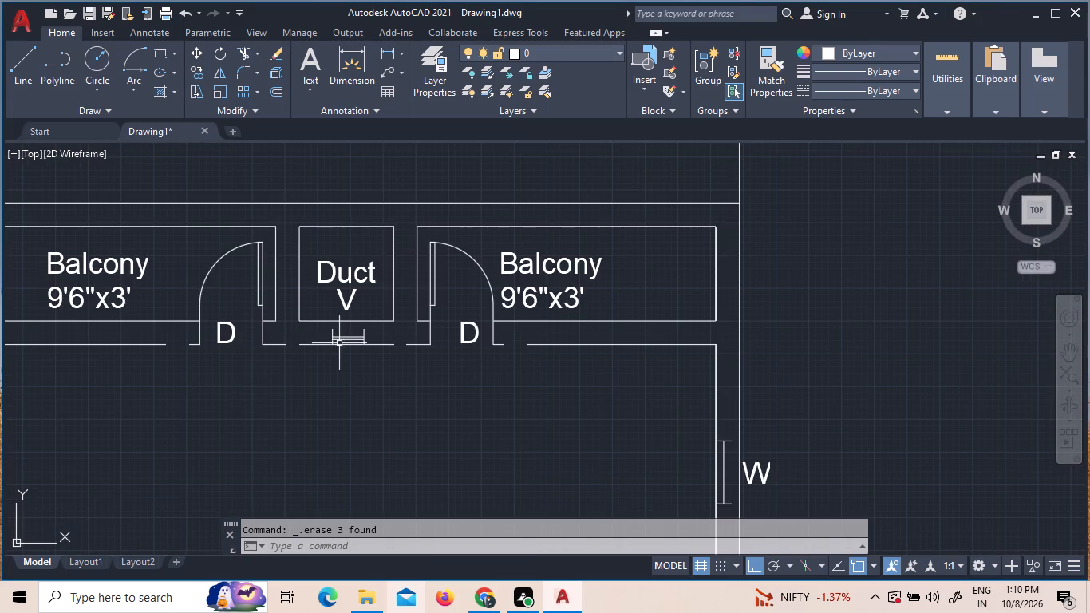
{"action": "scroll", "coordinate": [348, 337], "scroll_direction": "up", "scroll_amount": 3}
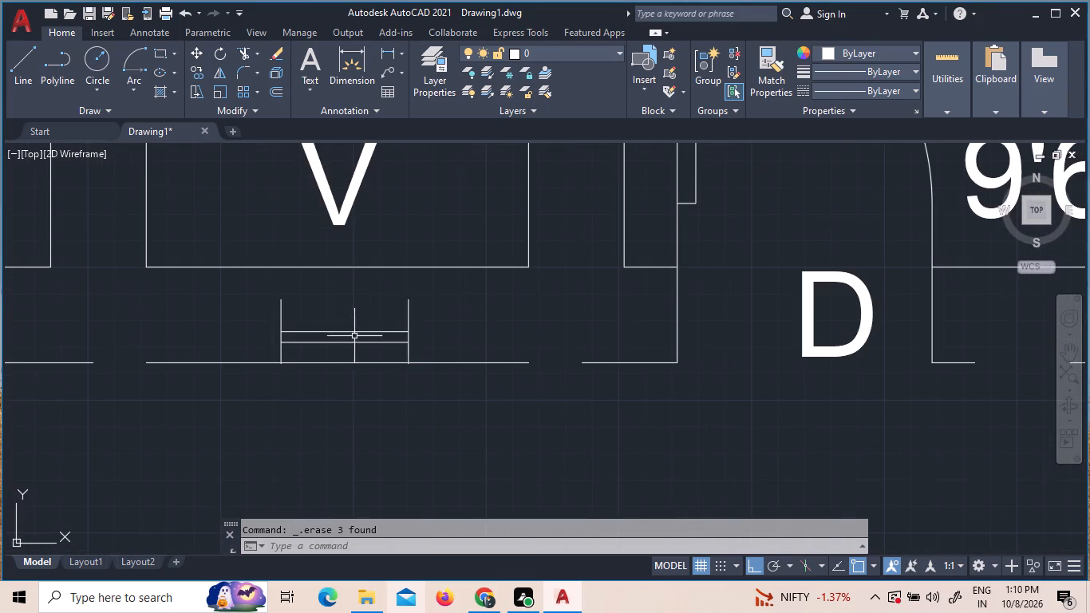
{"action": "left_click_drag", "start_coordinate": [422, 350], "coordinate": [405, 350]}
{"action": "left_click", "coordinate": [248, 309]}
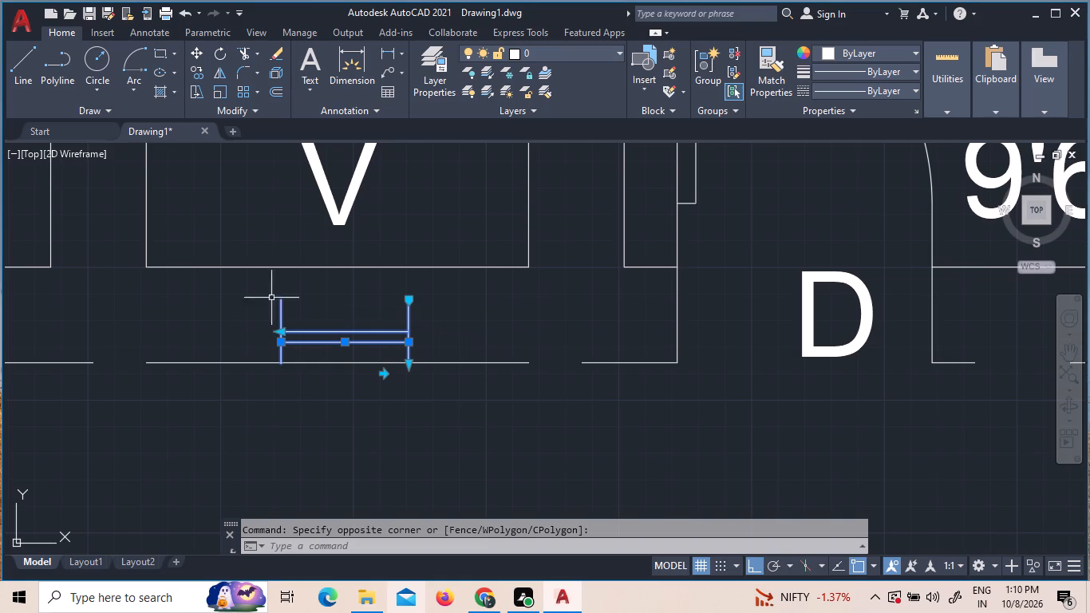
{"action": "key", "text": "Delete"}
Extend the wall line segments below the duct and both balconies to close the gaps up to the balcony door openings.
{"action": "scroll", "coordinate": [548, 294], "scroll_direction": "down", "scroll_amount": 3}
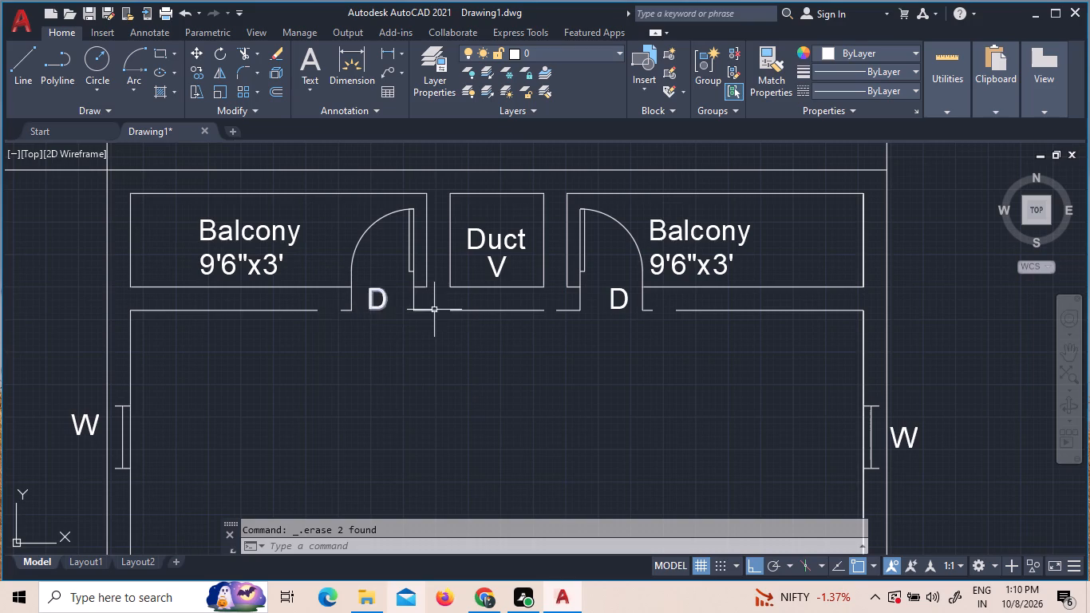
{"action": "scroll", "coordinate": [611, 322], "scroll_direction": "down", "scroll_amount": 2}
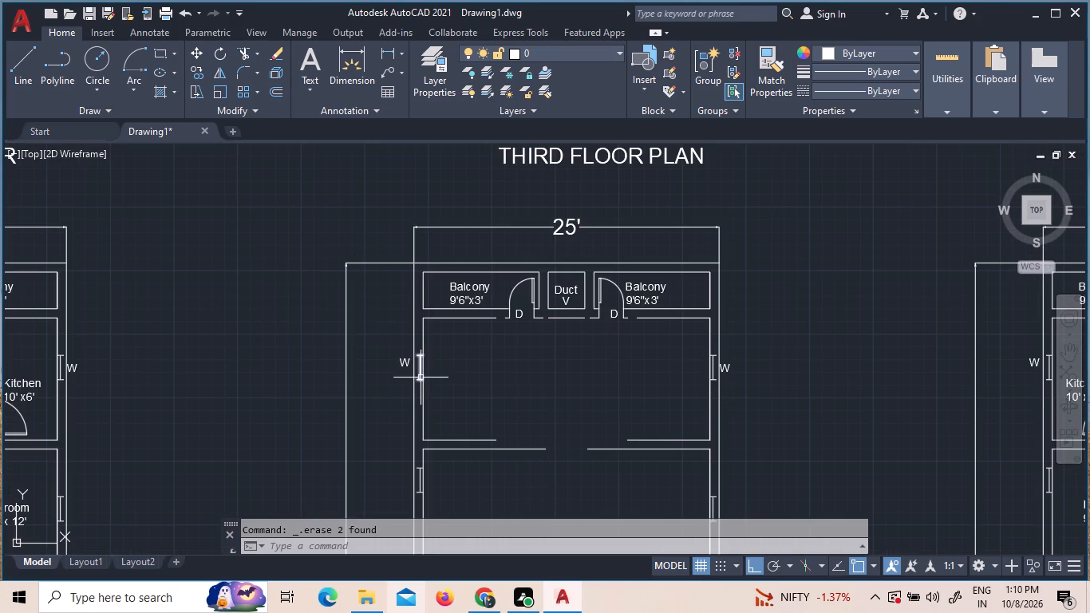
{"action": "scroll", "coordinate": [622, 399], "scroll_direction": "down", "scroll_amount": 1}
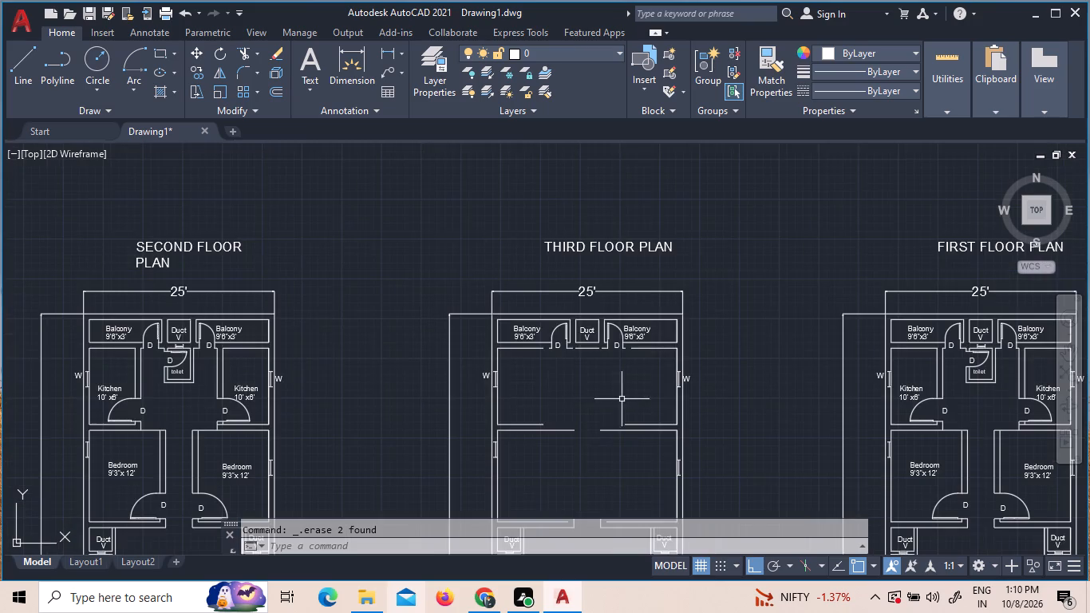
{"action": "middle_click_drag", "start_coordinate": [591, 469], "coordinate": [590, 377]}
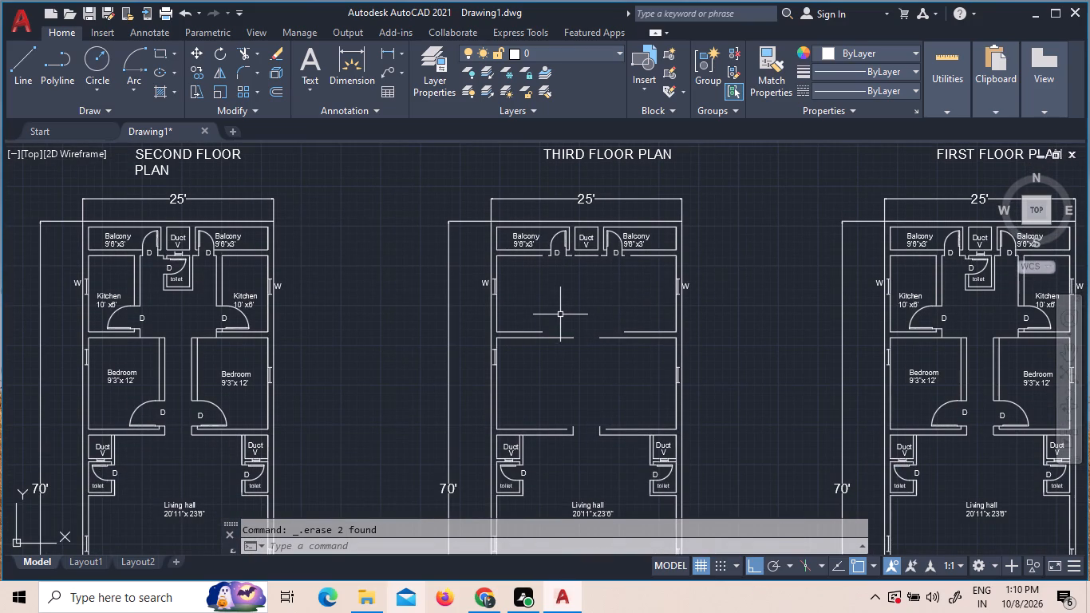
{"action": "scroll", "coordinate": [566, 303], "scroll_direction": "up", "scroll_amount": 1}
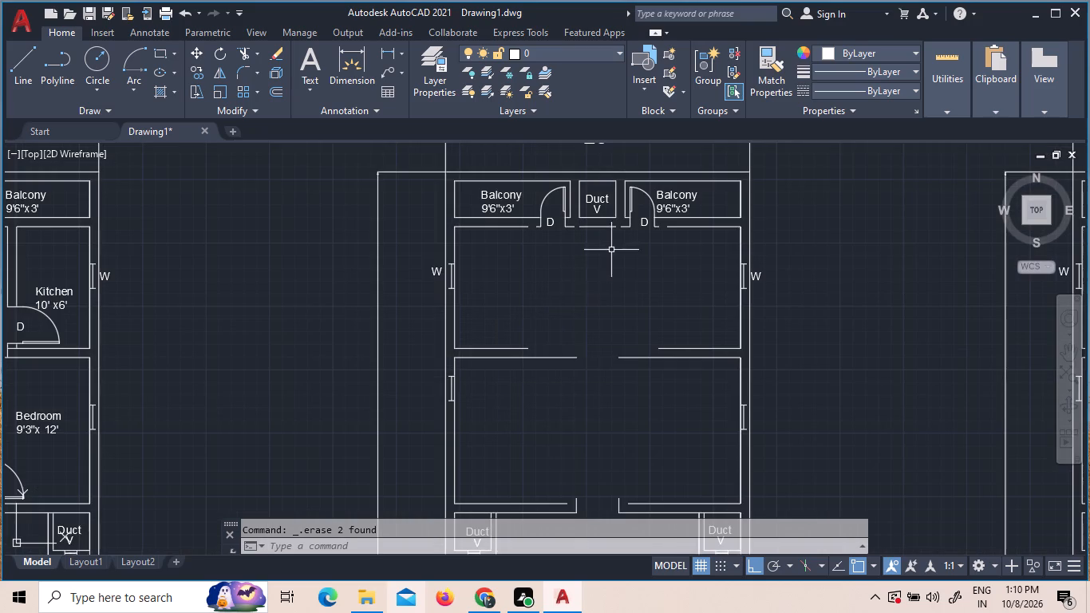
{"action": "scroll", "coordinate": [596, 227], "scroll_direction": "up", "scroll_amount": 2}
{"action": "left_click", "coordinate": [596, 227]}
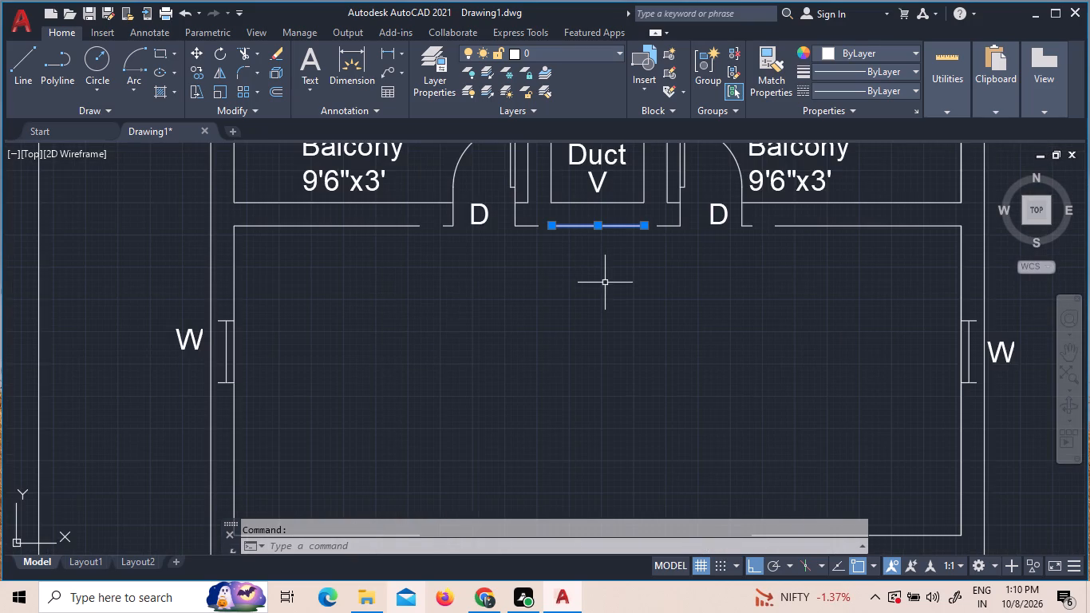
{"action": "key", "text": "Escape"}
{"action": "key", "text": "e"}
{"action": "key", "text": "x"}
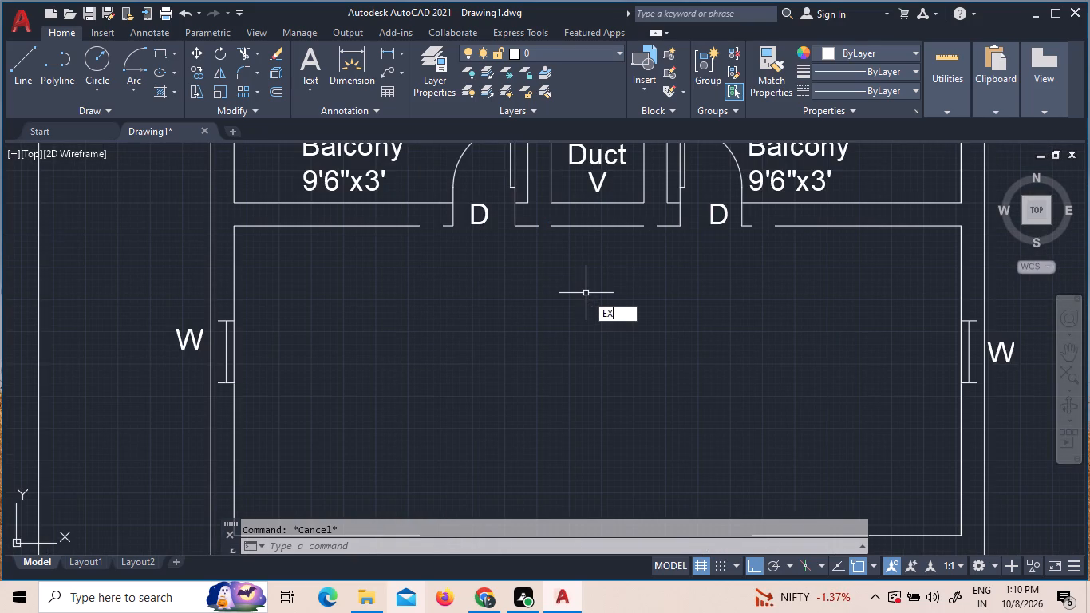
{"action": "key", "text": "space"}
{"action": "key", "text": "space"}
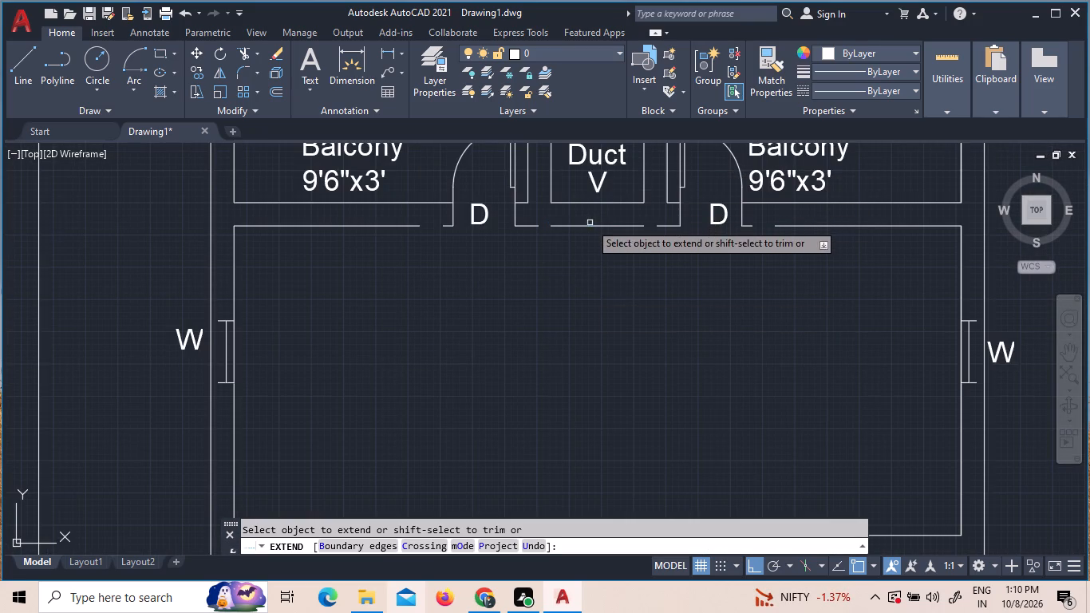
{"action": "left_click", "coordinate": [594, 226]}
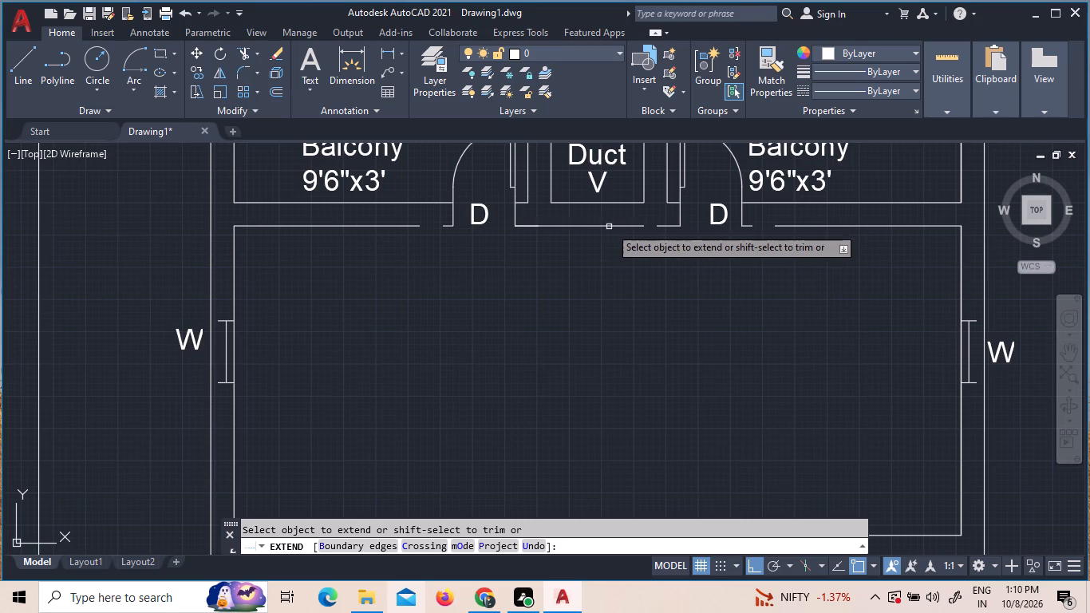
{"action": "left_click", "coordinate": [620, 226]}
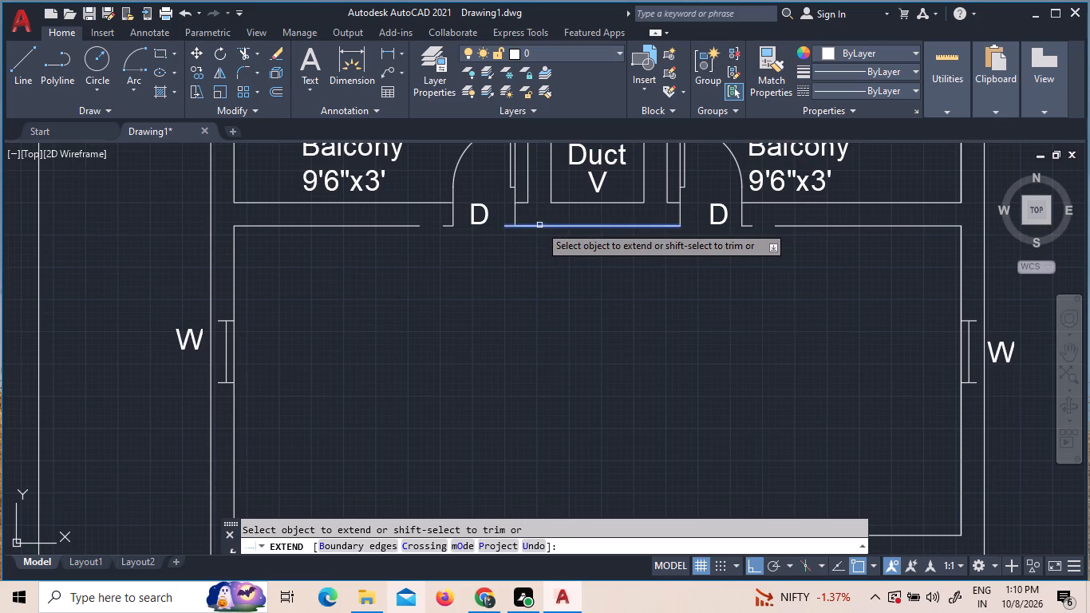
{"action": "left_click", "coordinate": [539, 225]}
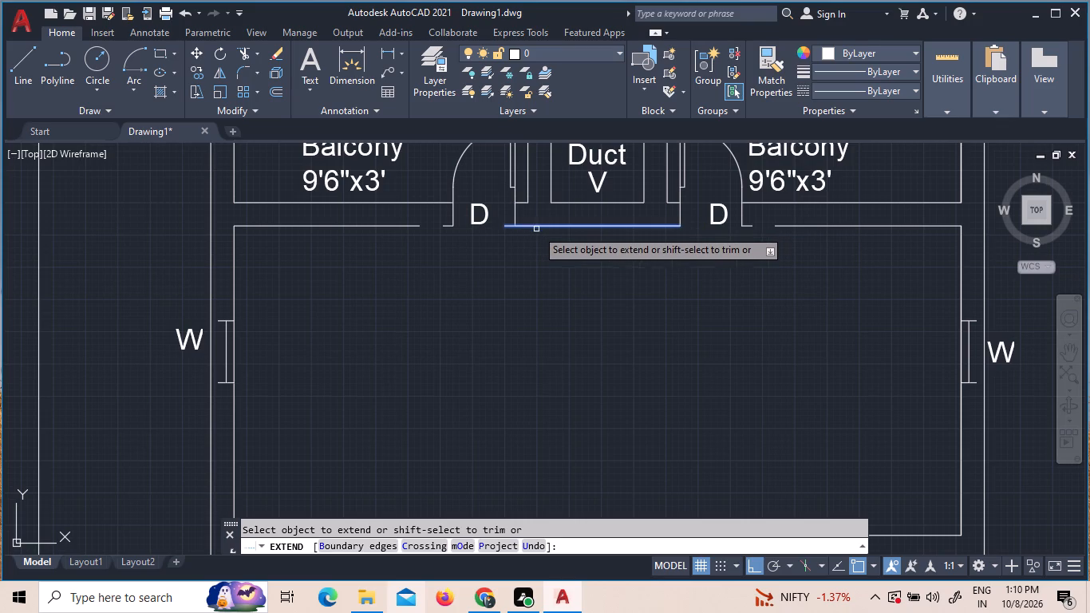
{"action": "left_click", "coordinate": [409, 226]}
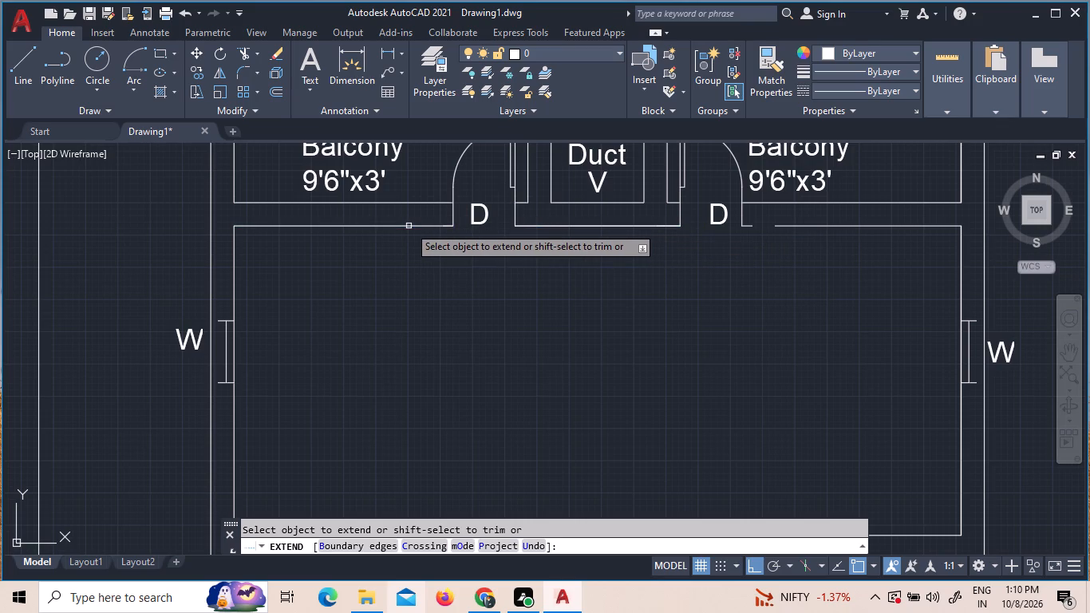
{"action": "left_click", "coordinate": [791, 227]}
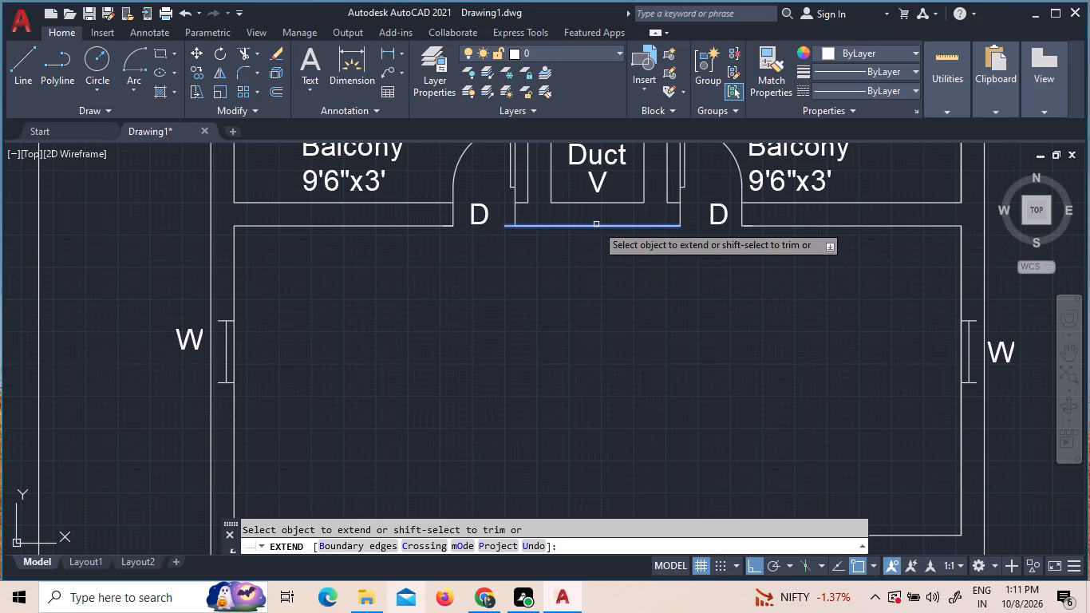
{"action": "key", "text": "grave"}
{"action": "key", "text": "grave"}
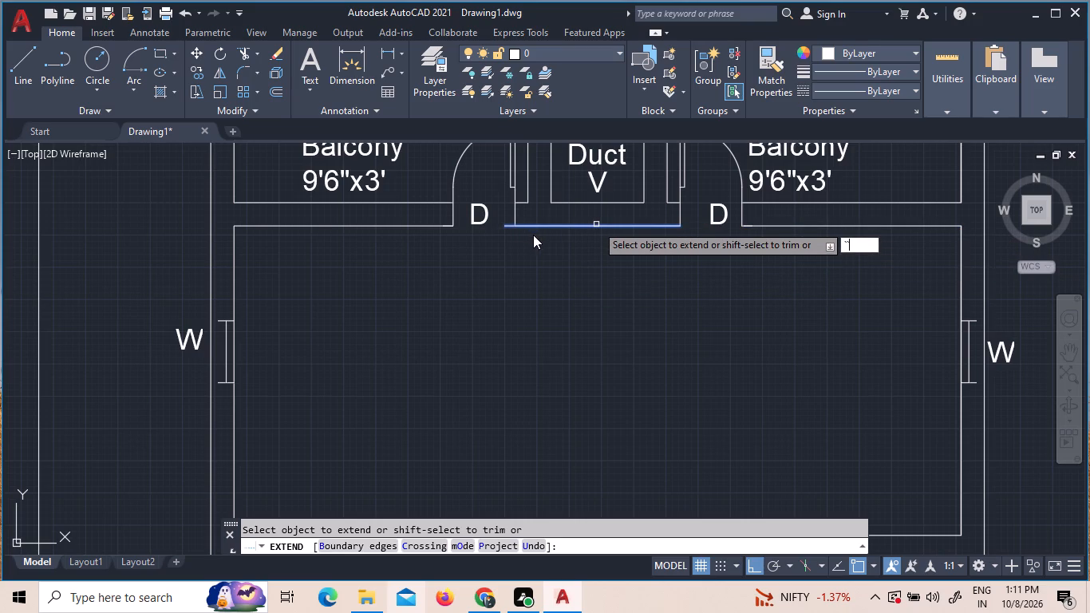
{"action": "key", "text": "Escape"}
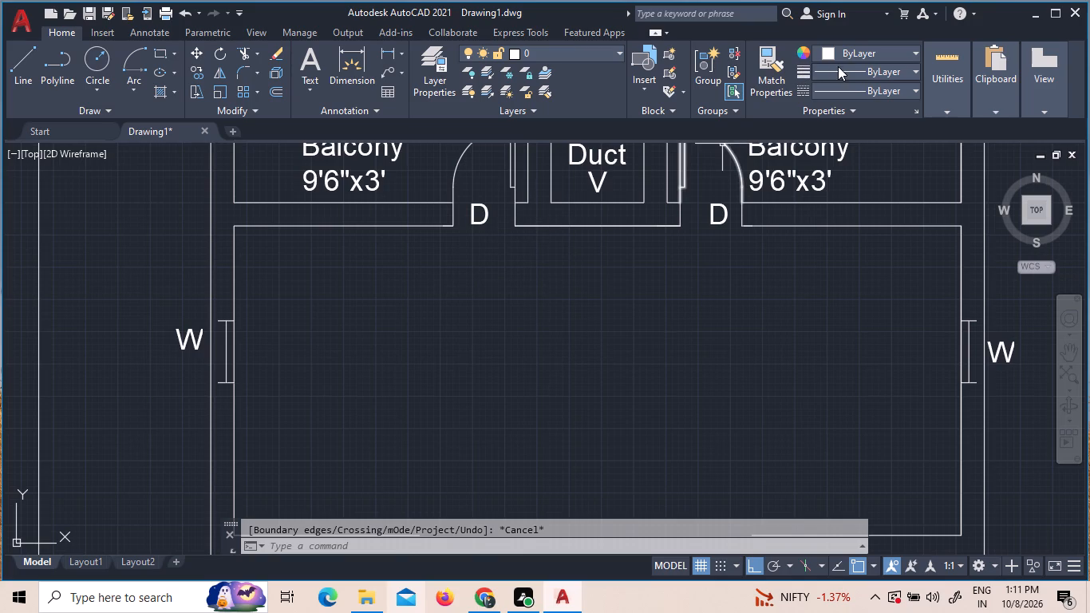
Start the Measure tool for the cleared upper room of the third floor plan.
{"action": "left_click", "coordinate": [958, 69]}
{"action": "left_click", "coordinate": [953, 131]}
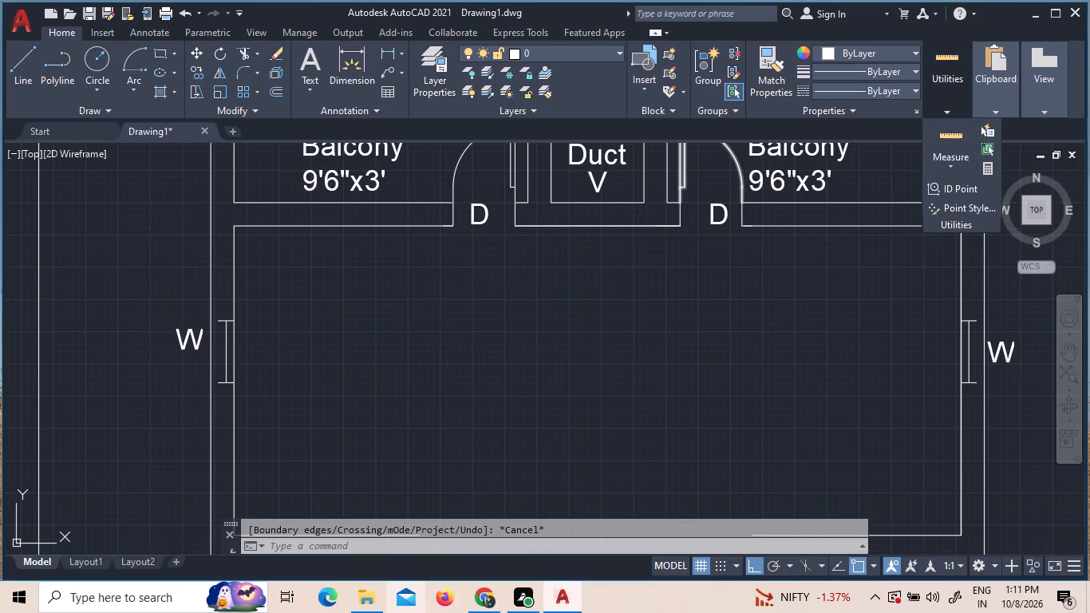
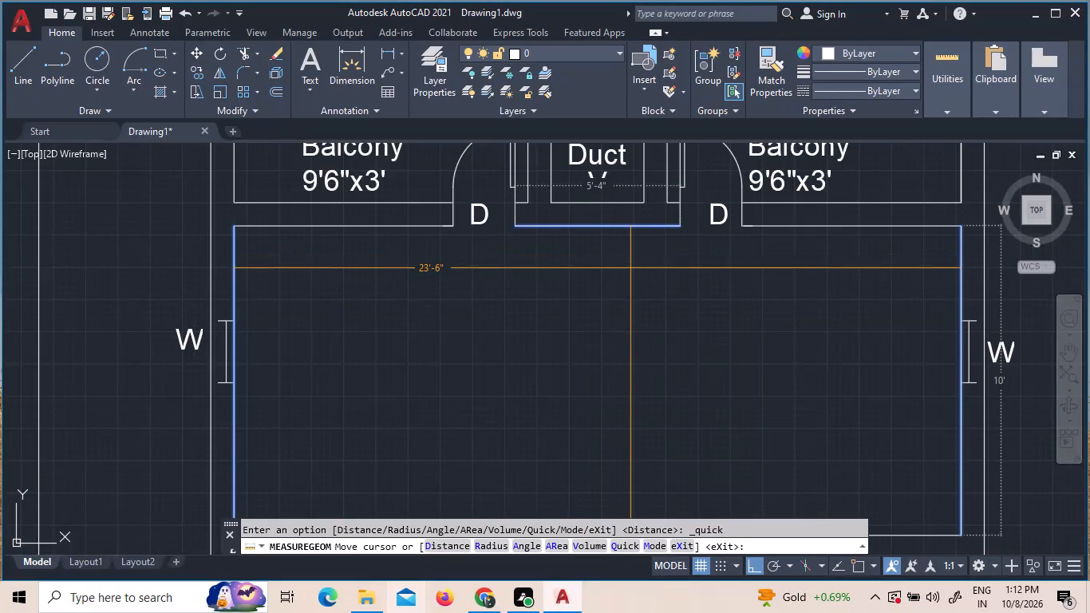
Offset the inner faces of both side walls 11' inward across the large room below the duct.
{"action": "key", "text": "Escape"}
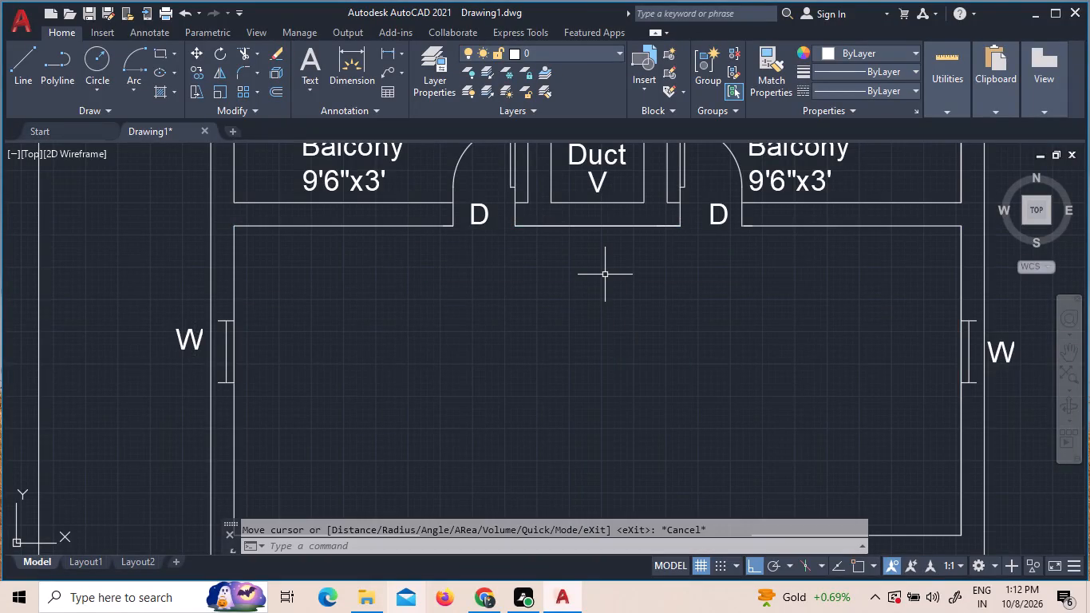
{"action": "key", "text": "o"}
{"action": "key", "text": "Return"}
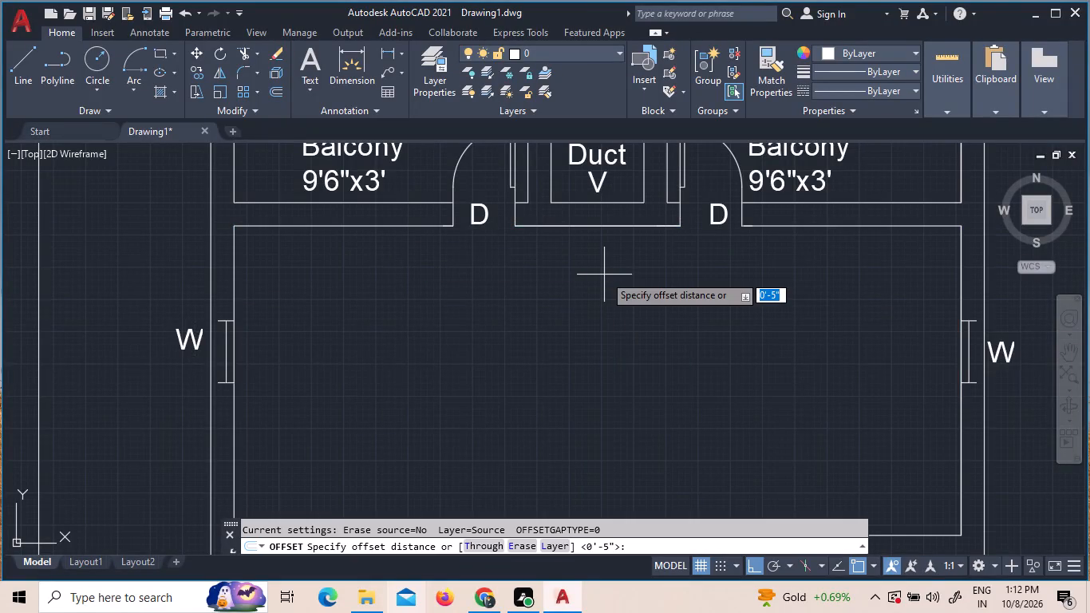
{"action": "type", "text": "11"}
{"action": "key", "text": "apostrophe"}
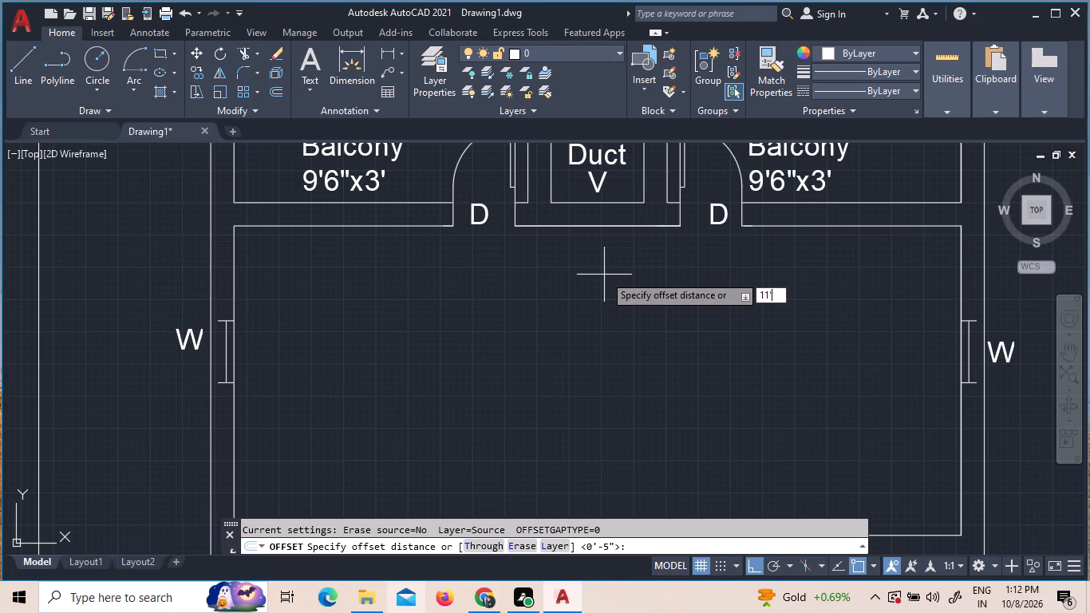
{"action": "key", "text": "Return"}
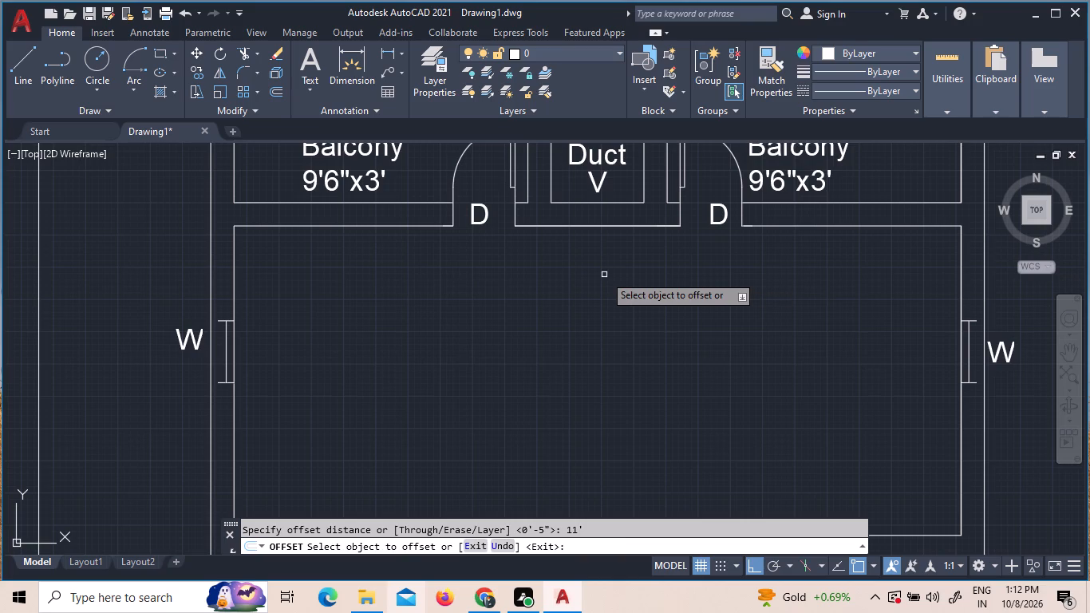
{"action": "left_click", "coordinate": [963, 300]}
{"action": "left_click", "coordinate": [761, 310]}
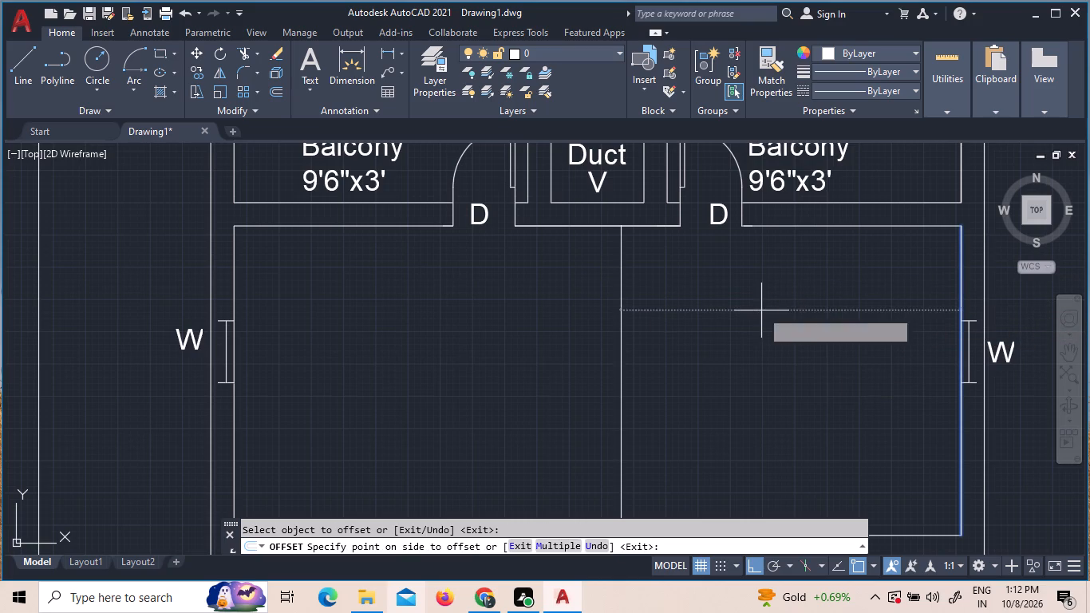
{"action": "left_click", "coordinate": [232, 295]}
{"action": "left_click", "coordinate": [472, 315]}
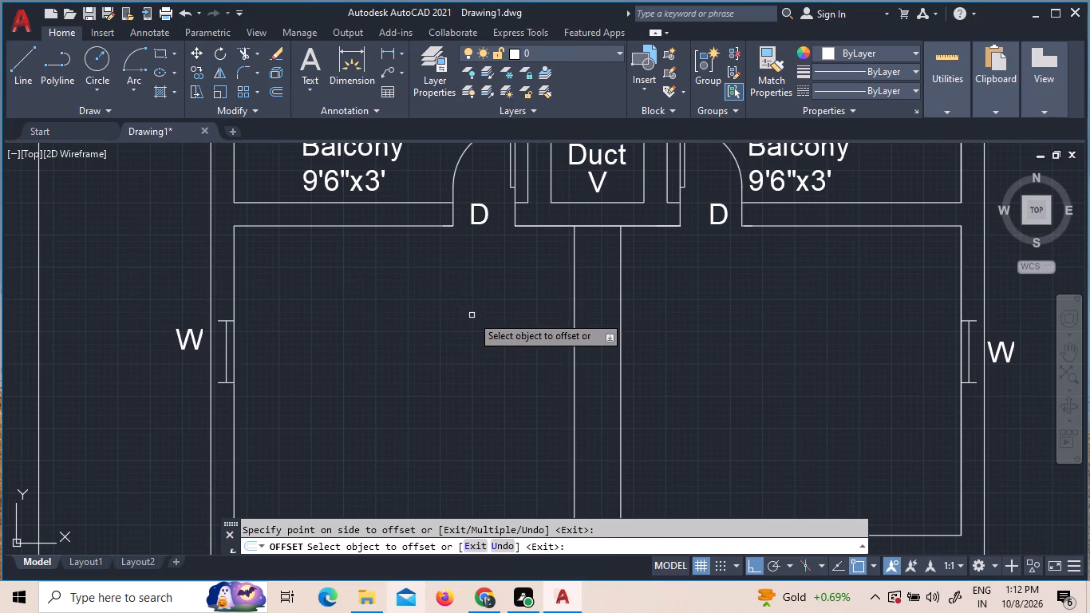
{"action": "key", "text": "Escape"}
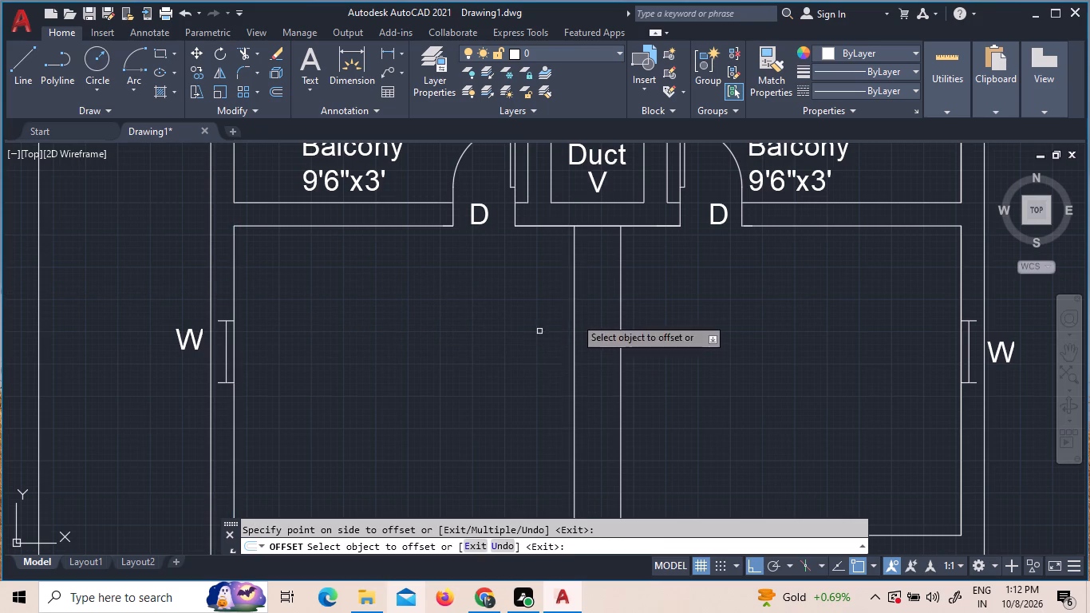
Measure the width of the western room and the gap between the two new vertical lines.
{"action": "left_click", "coordinate": [955, 101]}
{"action": "left_click", "coordinate": [957, 143]}
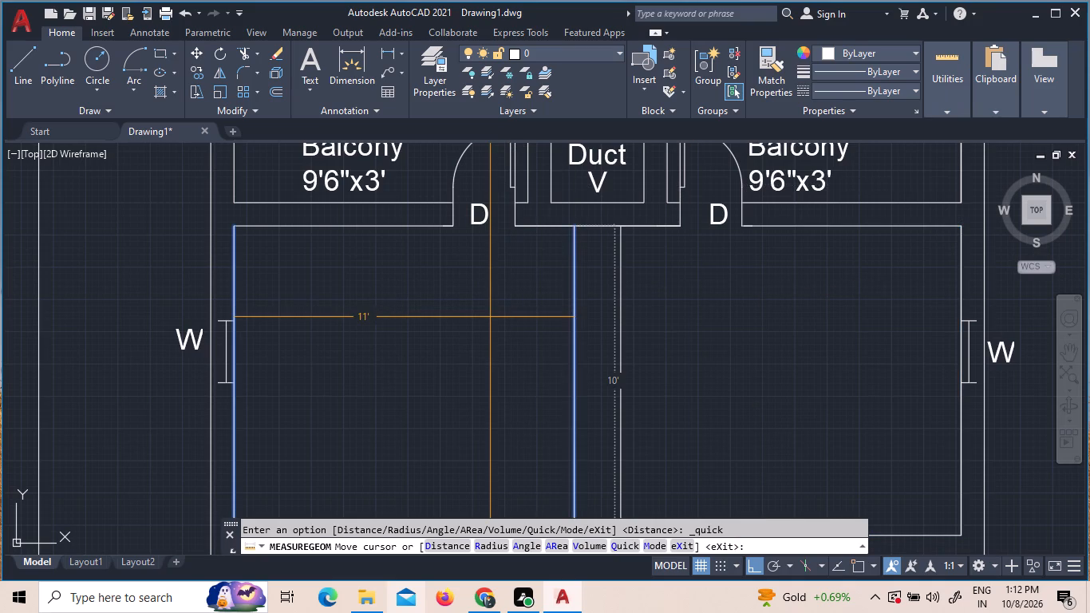
{"action": "key", "text": "Escape"}
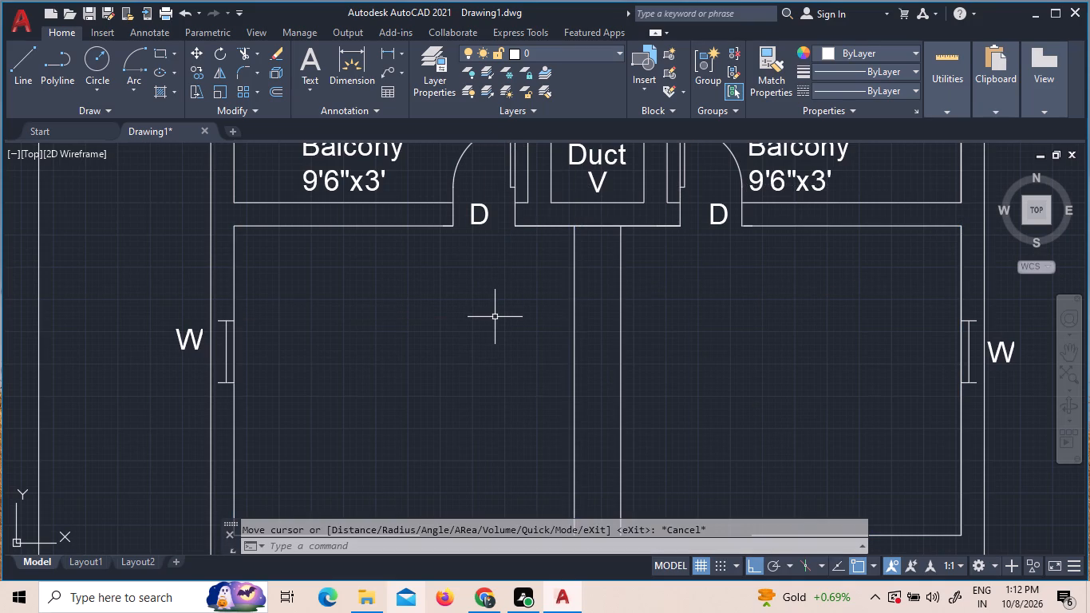
{"action": "left_click", "coordinate": [957, 104]}
{"action": "left_click", "coordinate": [957, 125]}
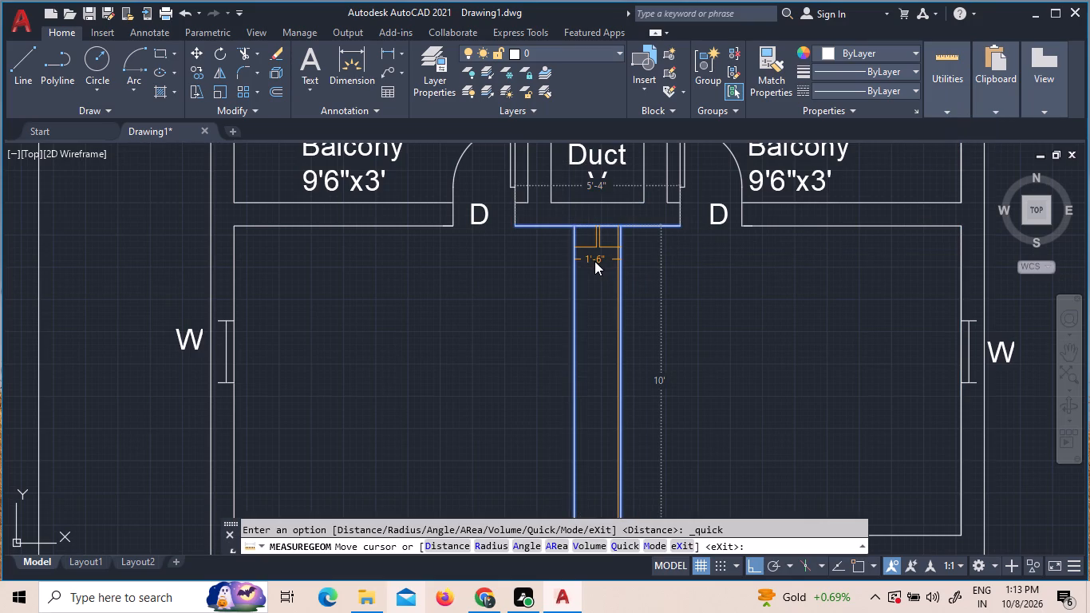
{"action": "key", "text": "Escape"}
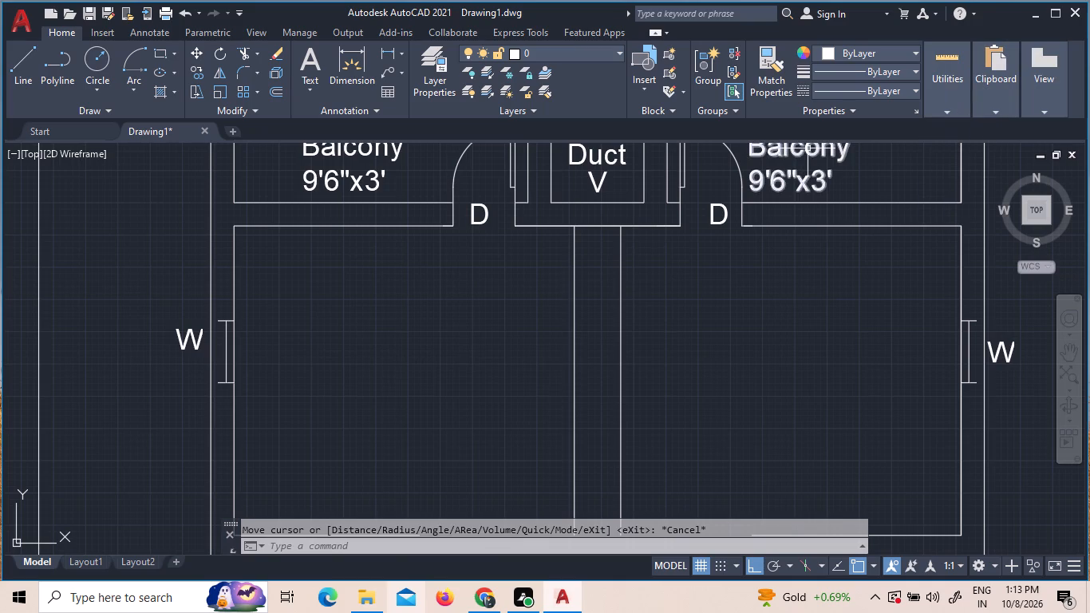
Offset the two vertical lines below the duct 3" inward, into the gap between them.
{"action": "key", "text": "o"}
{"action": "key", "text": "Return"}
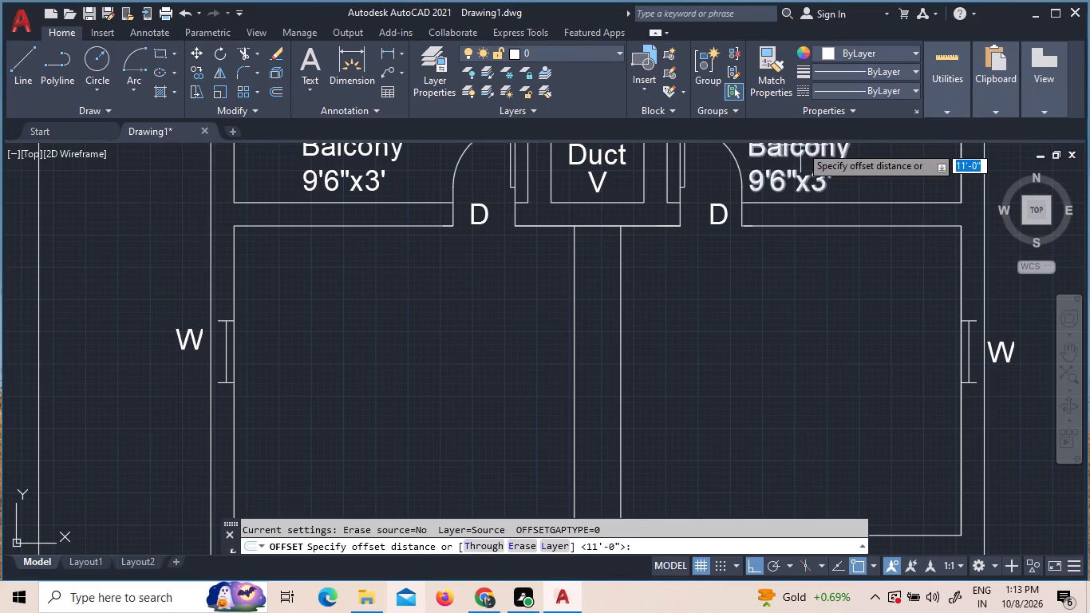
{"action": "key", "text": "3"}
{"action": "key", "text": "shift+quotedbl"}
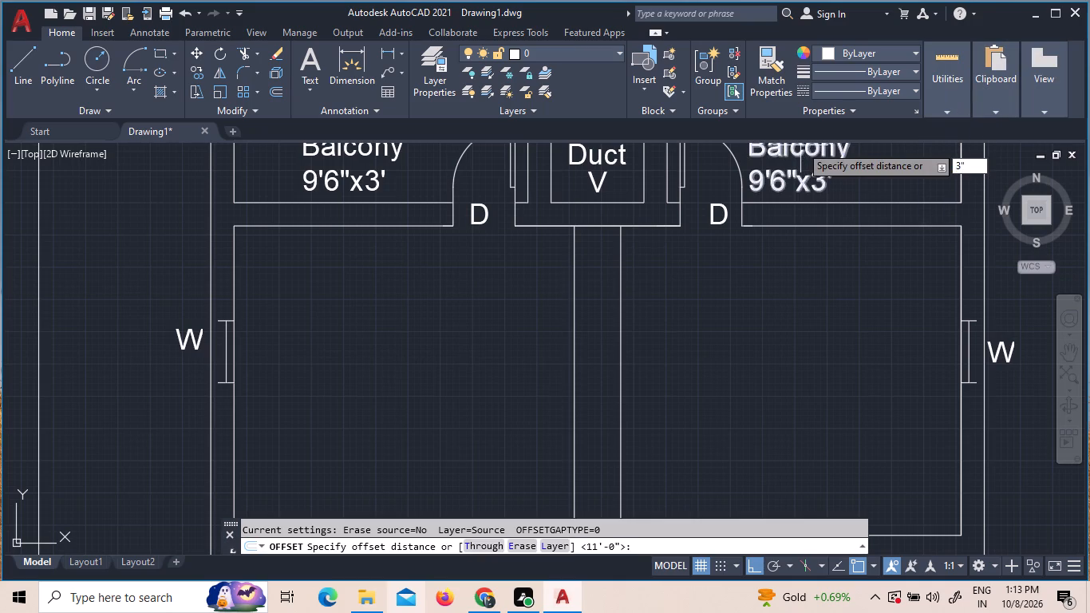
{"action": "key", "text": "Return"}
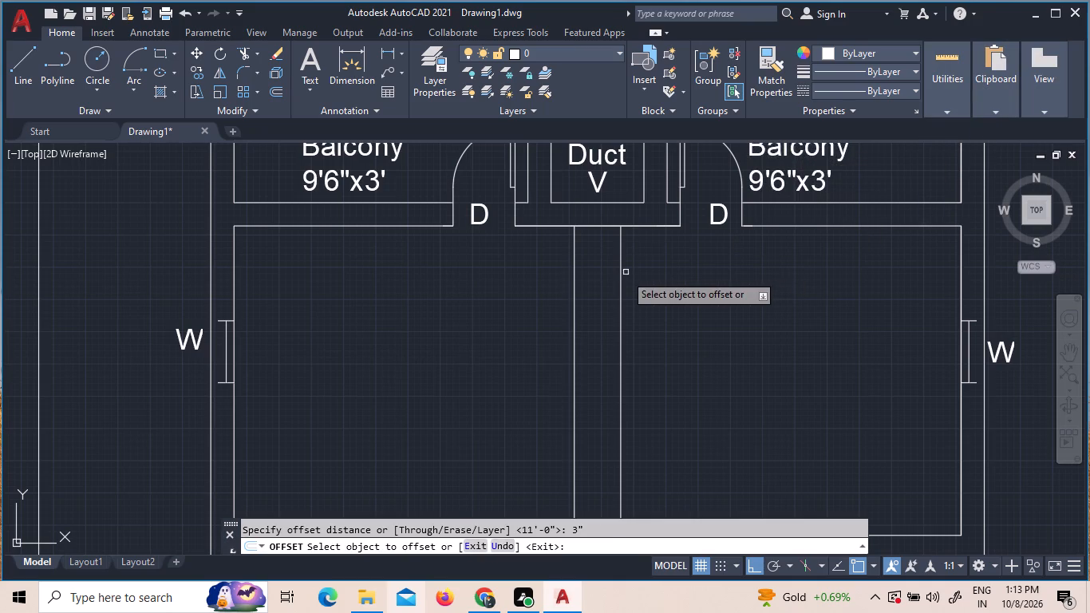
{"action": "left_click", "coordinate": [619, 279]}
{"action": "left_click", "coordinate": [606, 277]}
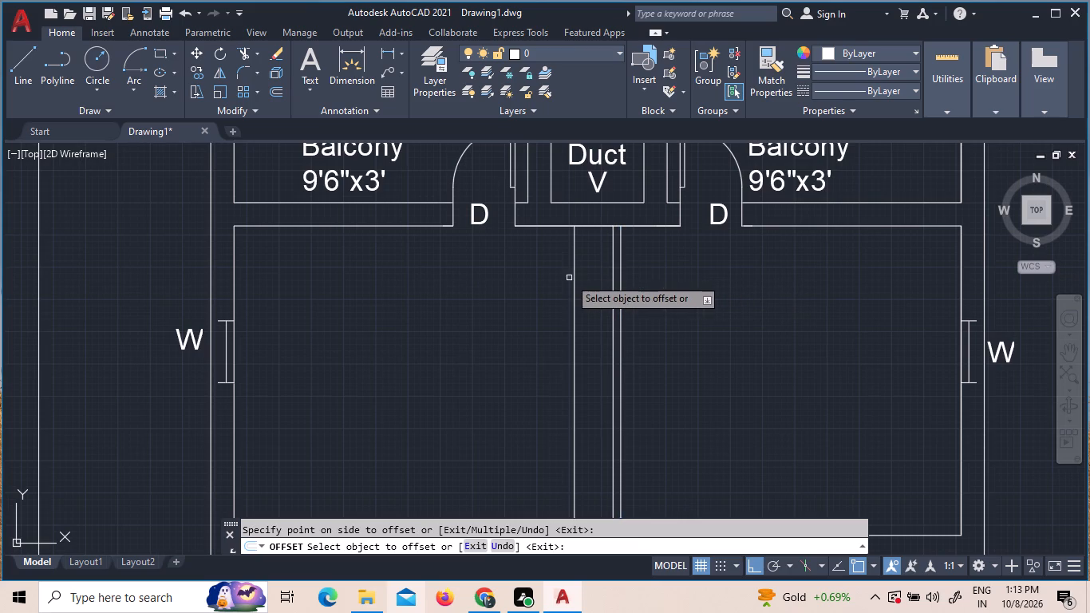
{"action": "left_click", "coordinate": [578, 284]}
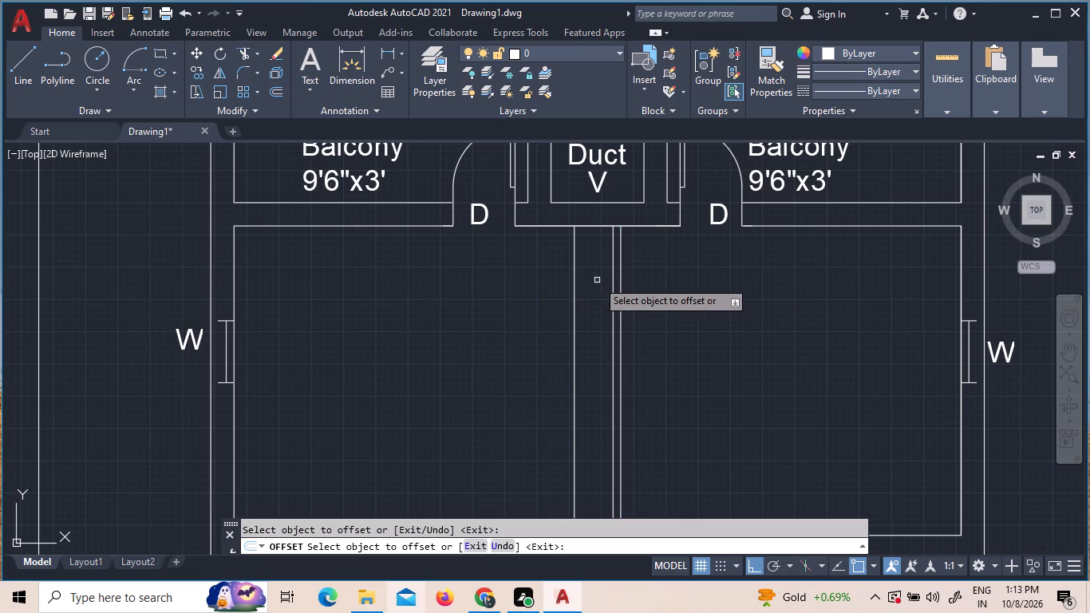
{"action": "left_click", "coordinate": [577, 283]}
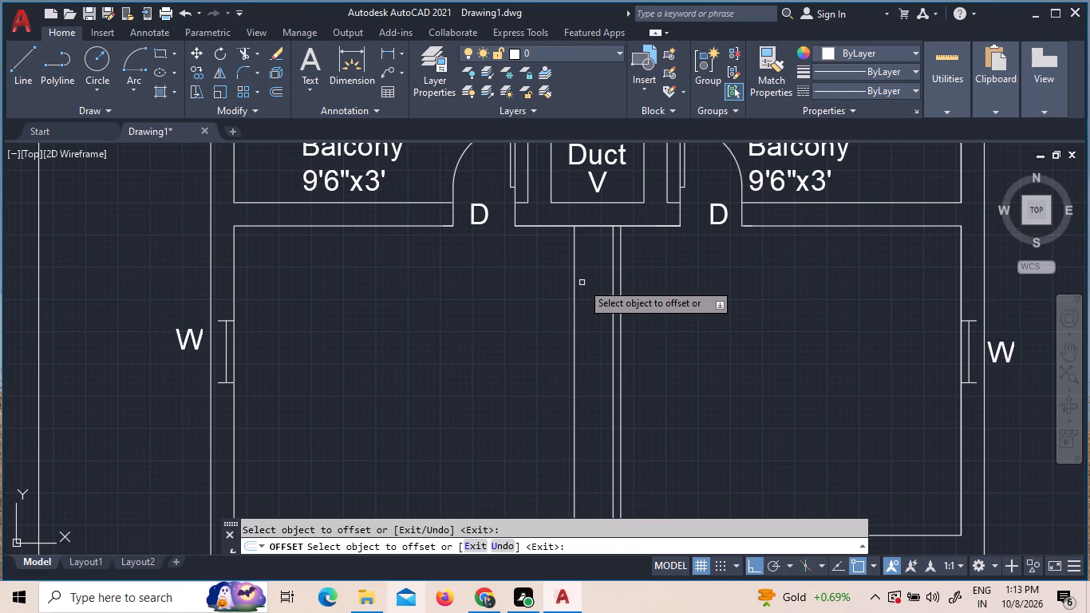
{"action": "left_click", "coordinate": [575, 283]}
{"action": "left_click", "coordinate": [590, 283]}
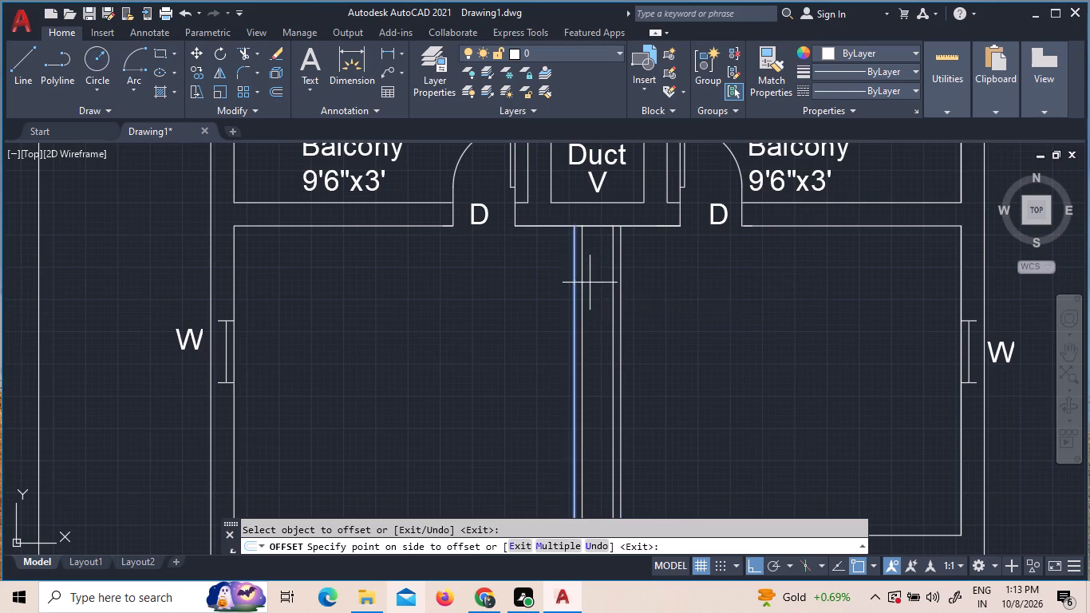
Measure the gap between the two inner offset lines below the duct.
{"action": "left_click", "coordinate": [948, 115]}
{"action": "left_click", "coordinate": [949, 144]}
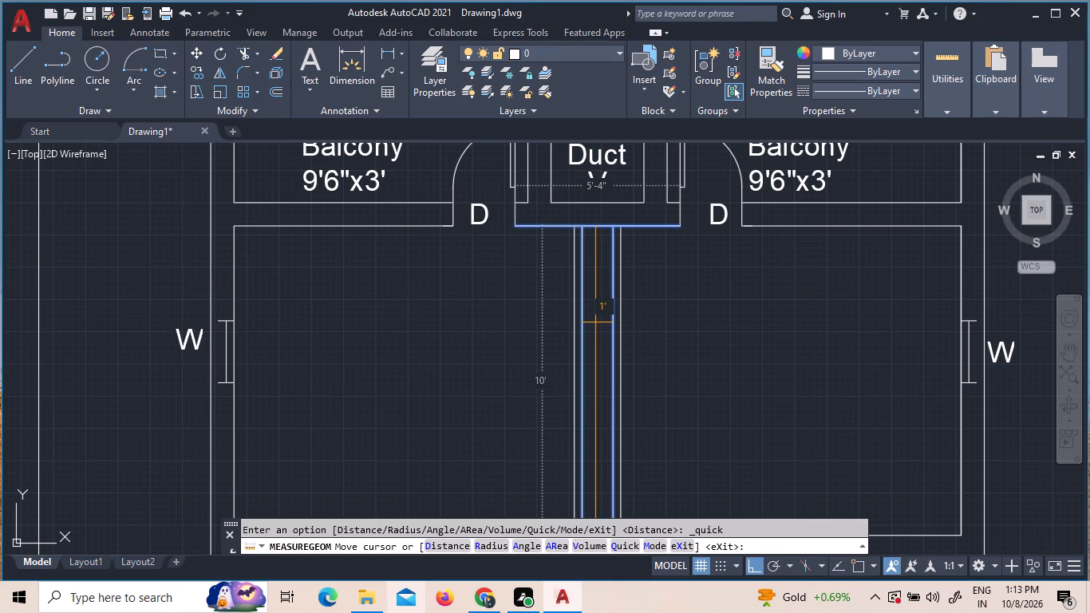
{"action": "key", "text": "Escape"}
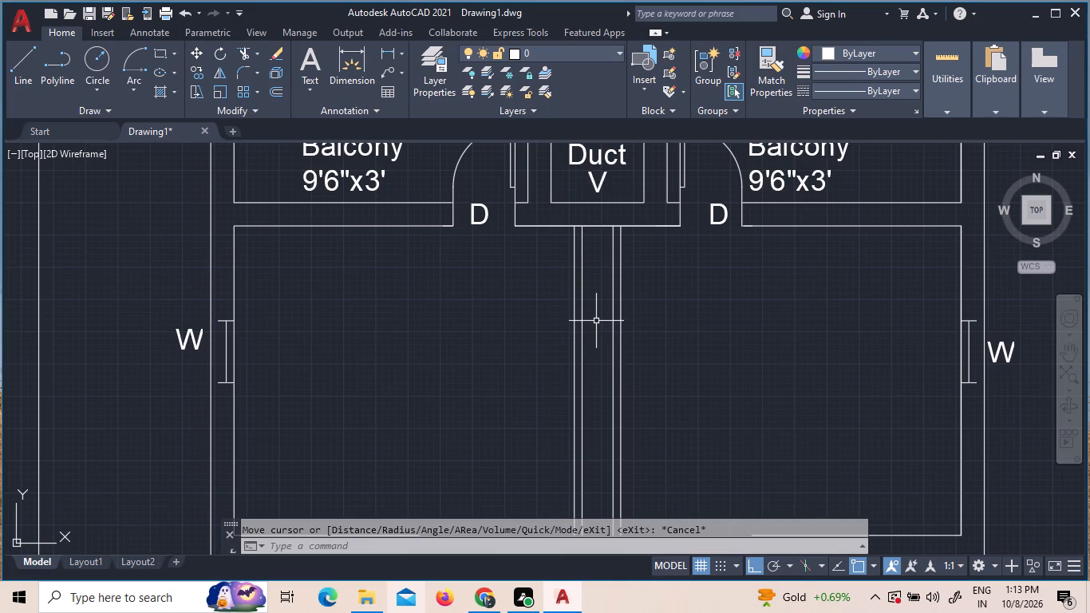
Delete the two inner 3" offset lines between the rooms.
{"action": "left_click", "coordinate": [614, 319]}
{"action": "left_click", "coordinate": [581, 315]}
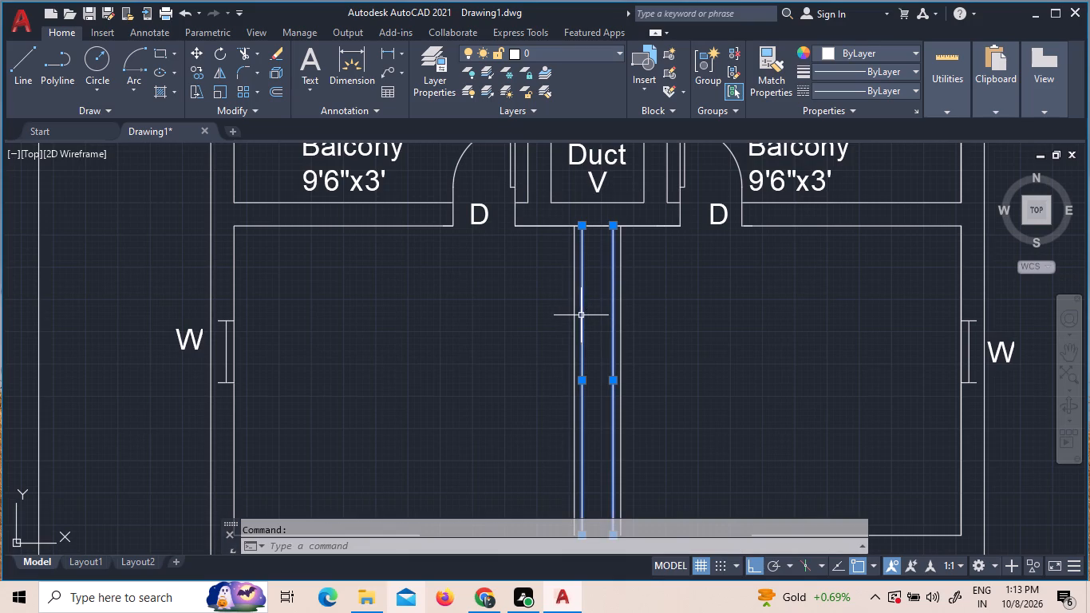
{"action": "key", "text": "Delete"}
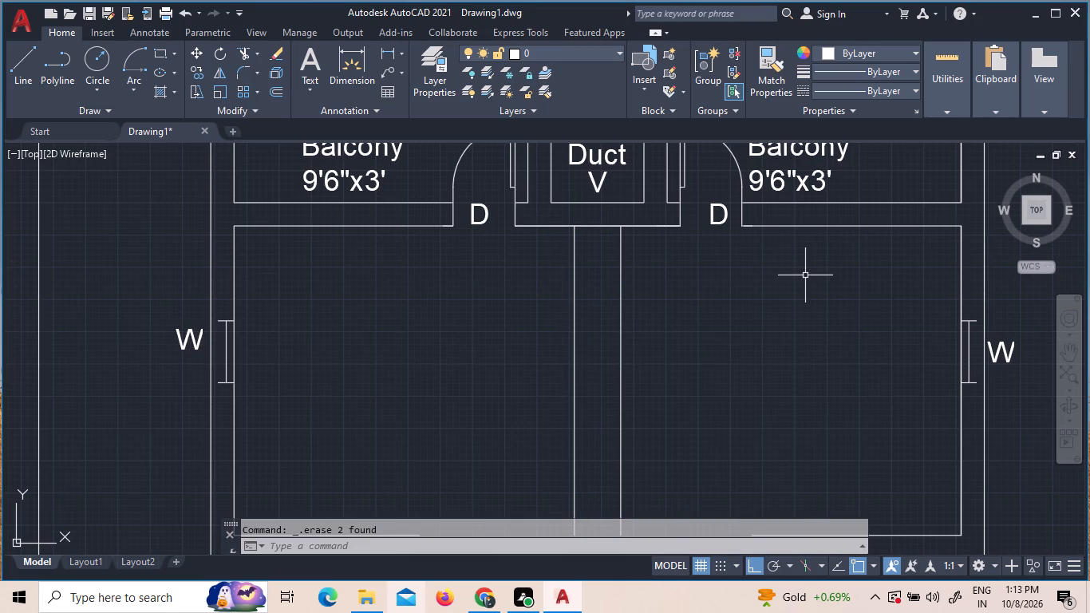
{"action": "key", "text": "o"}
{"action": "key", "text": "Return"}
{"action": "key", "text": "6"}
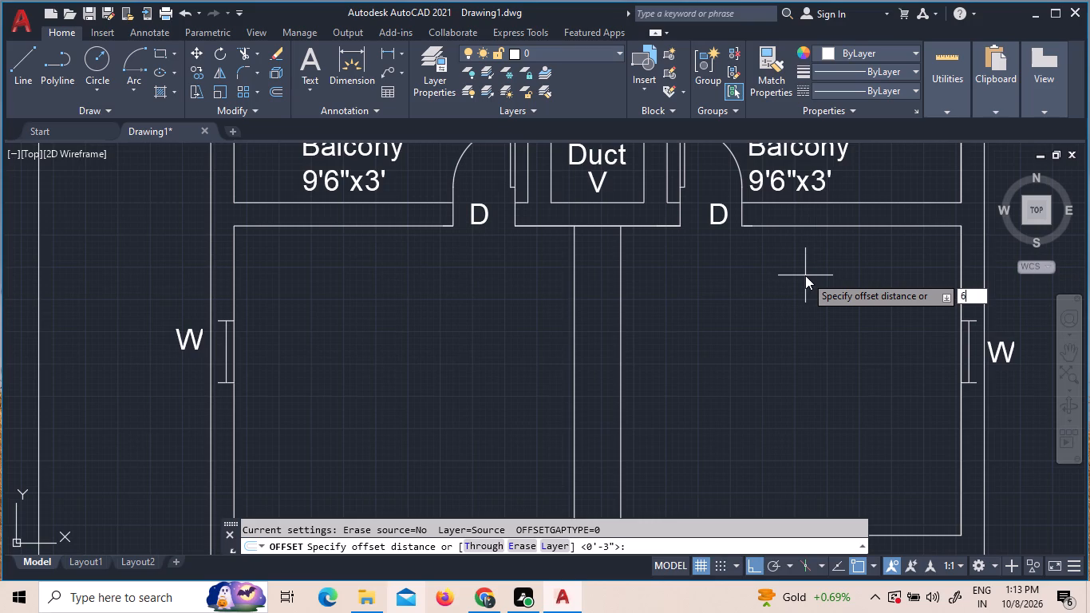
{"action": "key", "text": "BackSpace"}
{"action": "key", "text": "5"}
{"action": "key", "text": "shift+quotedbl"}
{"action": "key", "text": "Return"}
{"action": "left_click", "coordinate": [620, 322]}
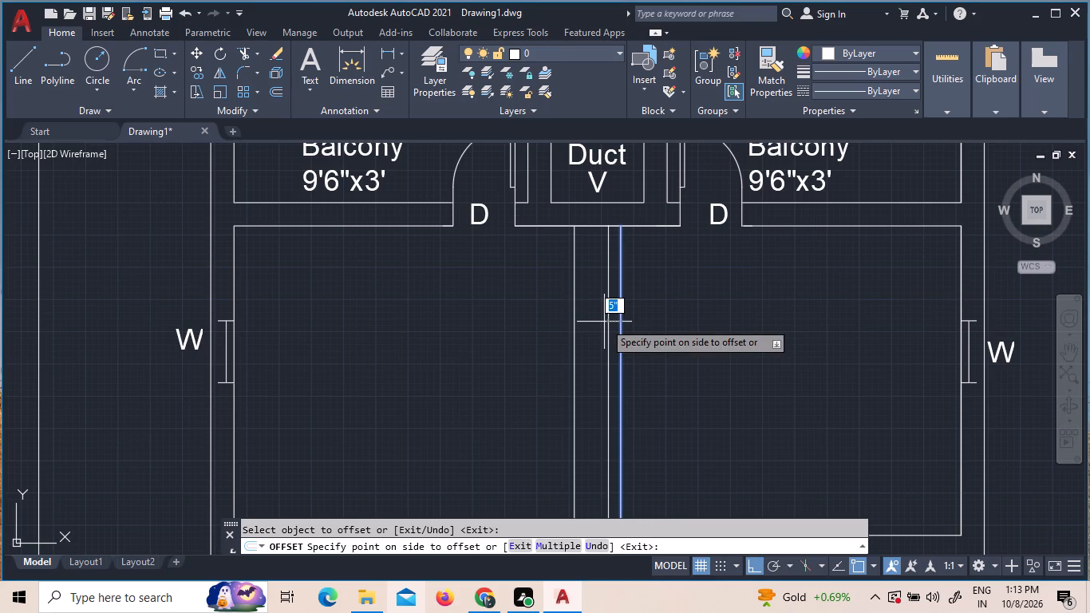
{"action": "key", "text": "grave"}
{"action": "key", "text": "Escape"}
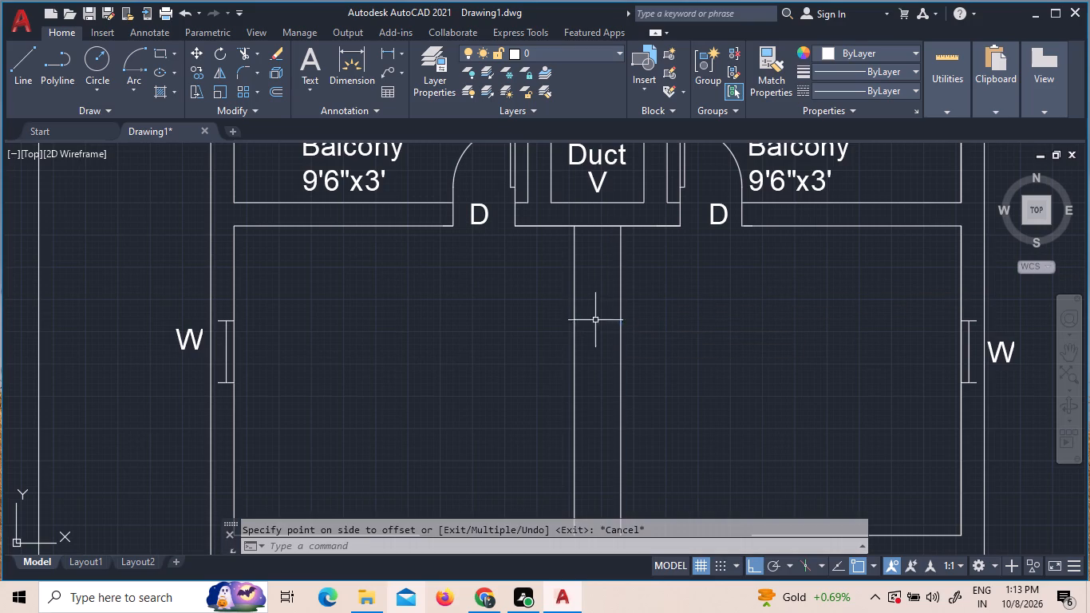
Measure the gap between the two vertical lines separating the rooms.
{"action": "left_click", "coordinate": [942, 111]}
{"action": "left_click", "coordinate": [940, 137]}
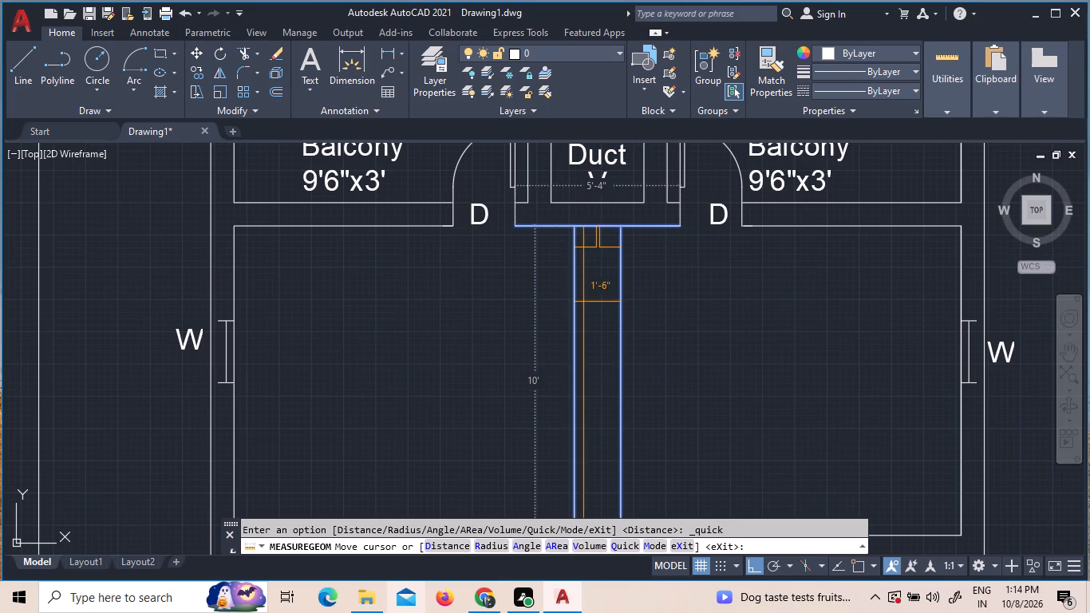
{"action": "key", "text": "Escape"}
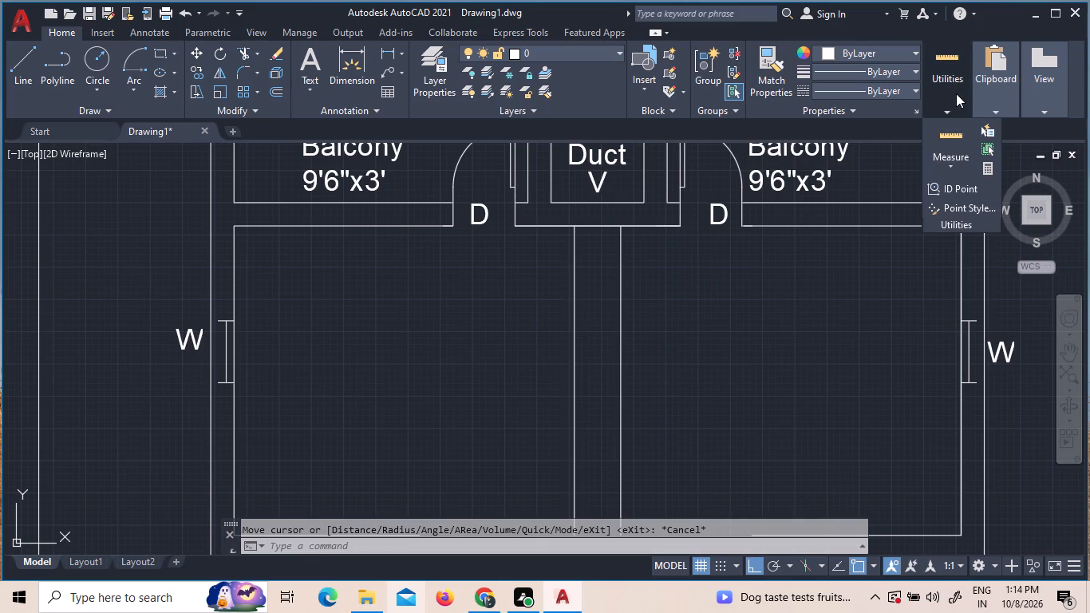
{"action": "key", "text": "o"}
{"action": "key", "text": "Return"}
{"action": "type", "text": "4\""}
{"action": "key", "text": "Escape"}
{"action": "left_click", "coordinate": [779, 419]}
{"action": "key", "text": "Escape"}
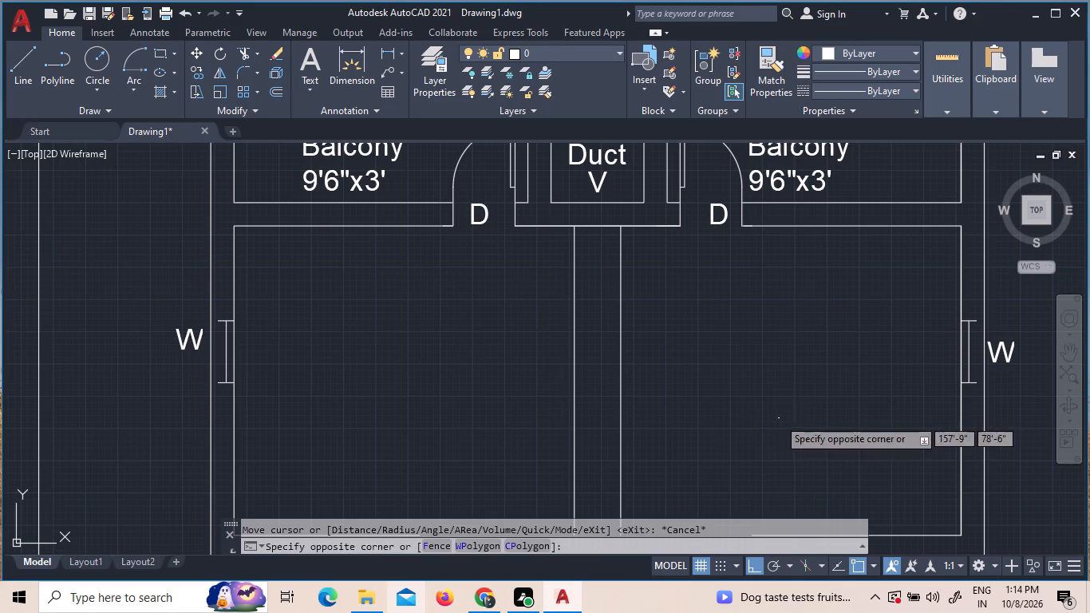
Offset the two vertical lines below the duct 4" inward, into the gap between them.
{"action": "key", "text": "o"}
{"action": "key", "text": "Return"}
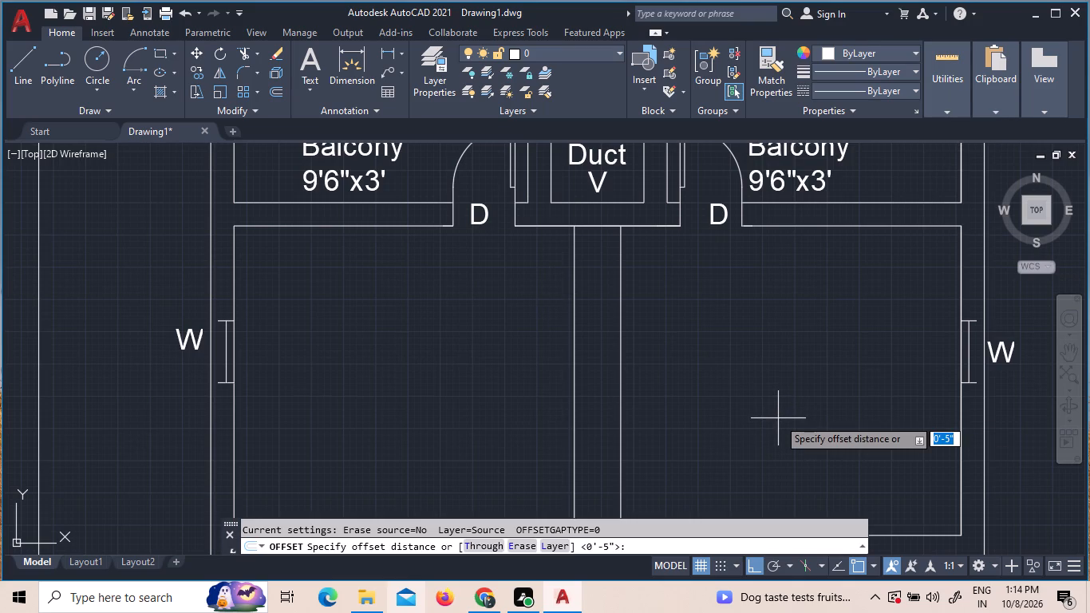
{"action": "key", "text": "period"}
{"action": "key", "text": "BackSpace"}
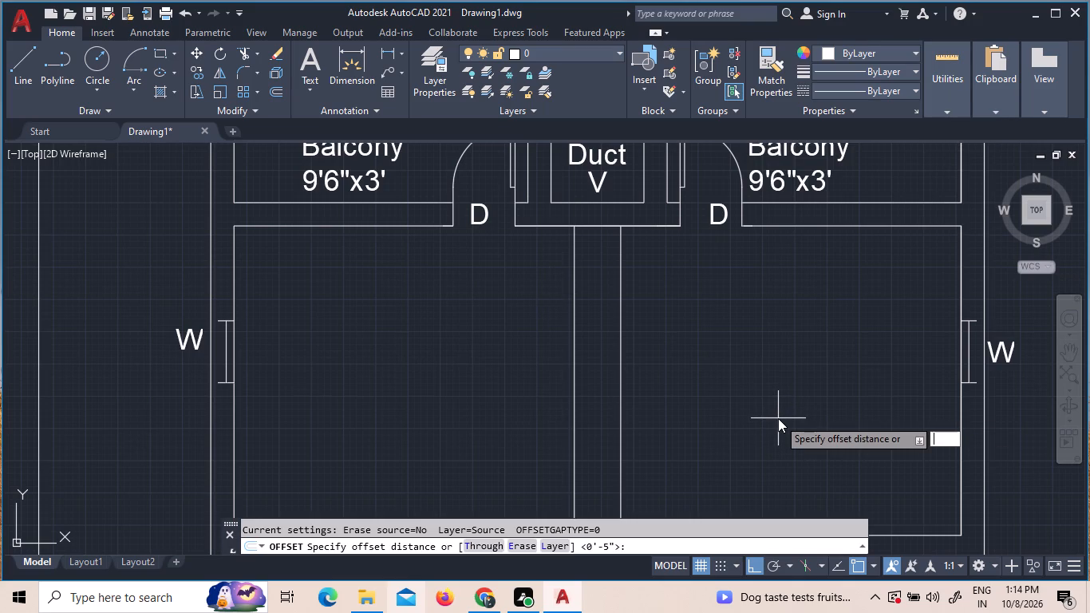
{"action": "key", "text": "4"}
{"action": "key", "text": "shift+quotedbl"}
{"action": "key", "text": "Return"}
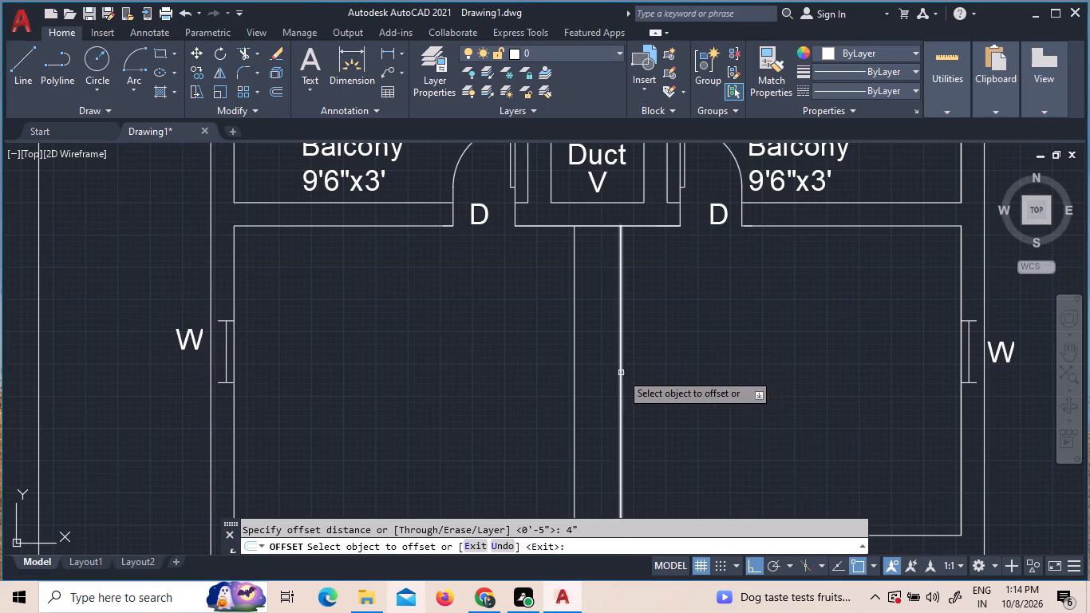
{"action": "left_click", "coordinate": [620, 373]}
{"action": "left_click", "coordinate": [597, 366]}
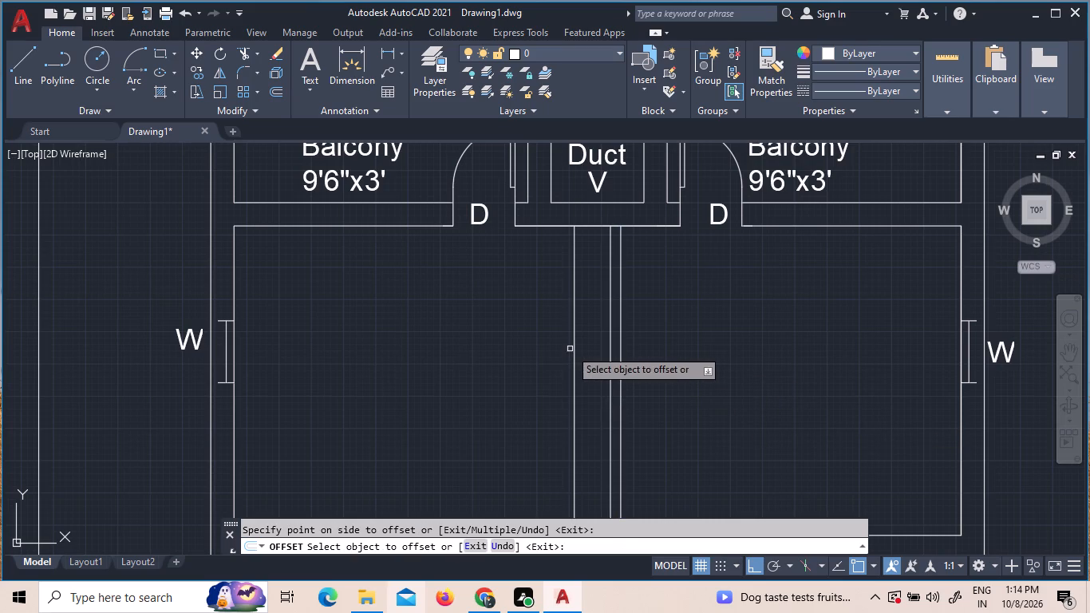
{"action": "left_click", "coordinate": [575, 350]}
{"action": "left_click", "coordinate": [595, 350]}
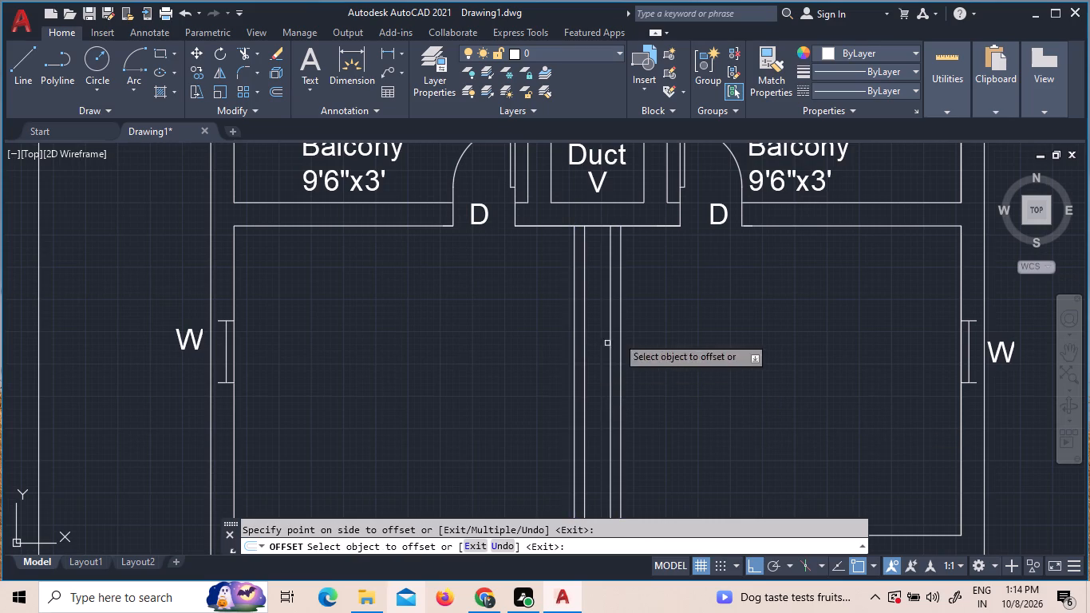
Measure the gap between the two inner offset lines below the duct.
{"action": "left_click", "coordinate": [944, 95]}
{"action": "left_click", "coordinate": [946, 135]}
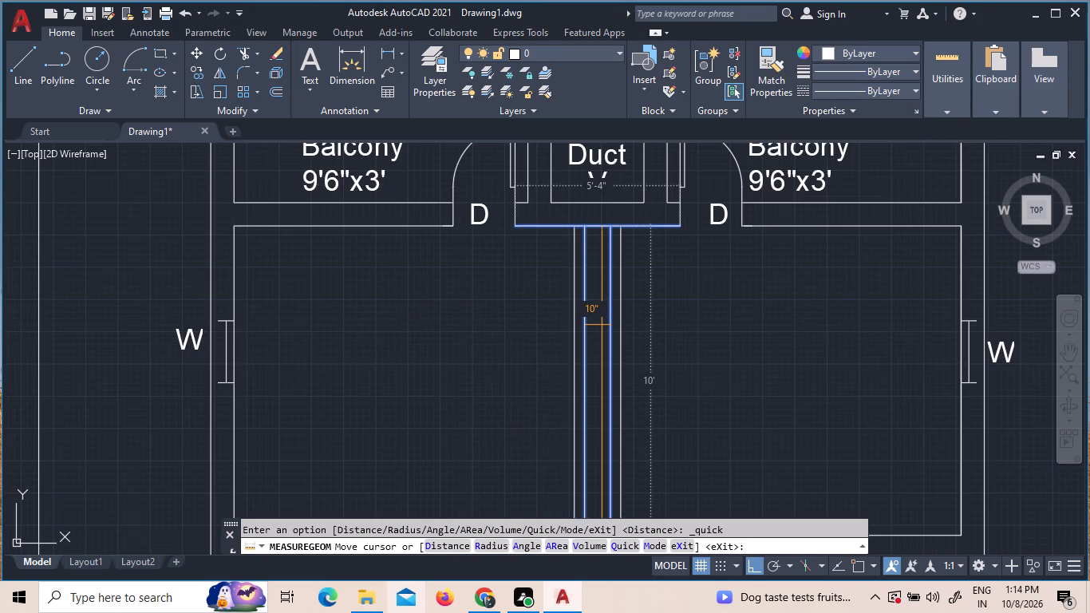
{"action": "key", "text": "Escape"}
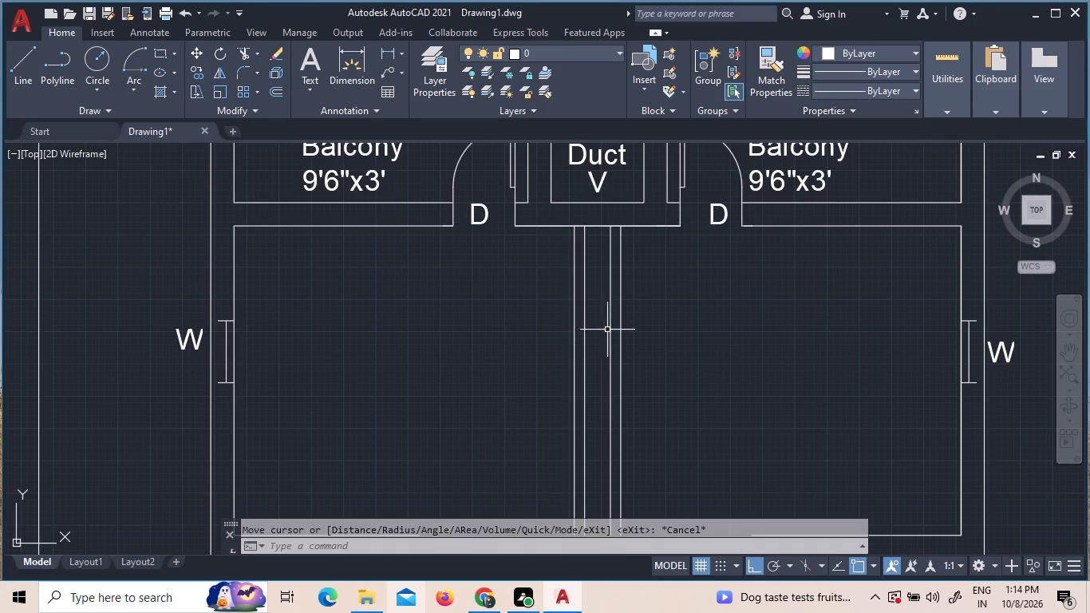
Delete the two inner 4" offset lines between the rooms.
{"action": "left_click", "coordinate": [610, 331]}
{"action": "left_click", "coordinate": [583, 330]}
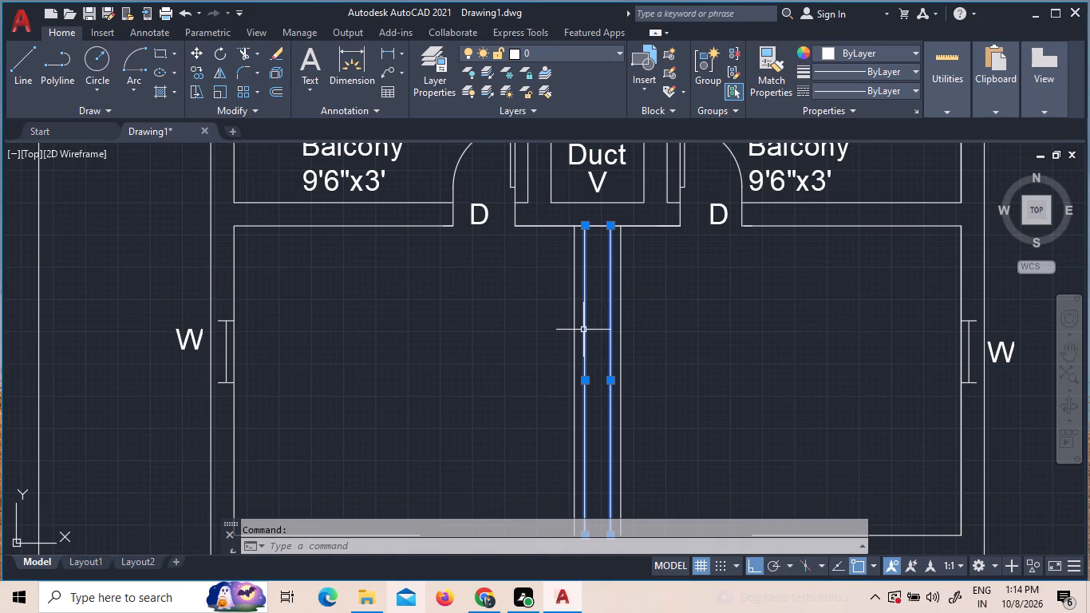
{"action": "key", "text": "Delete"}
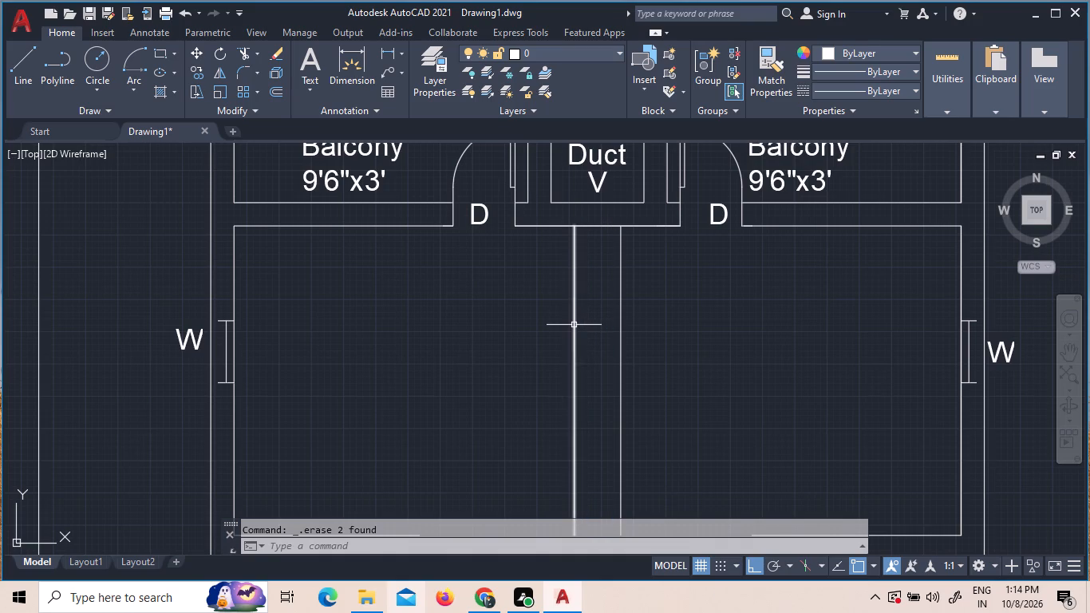
Offset the two vertical lines below the duct 5" inward, into the gap between them.
{"action": "key", "text": "o"}
{"action": "key", "text": "Return"}
{"action": "key", "text": "5"}
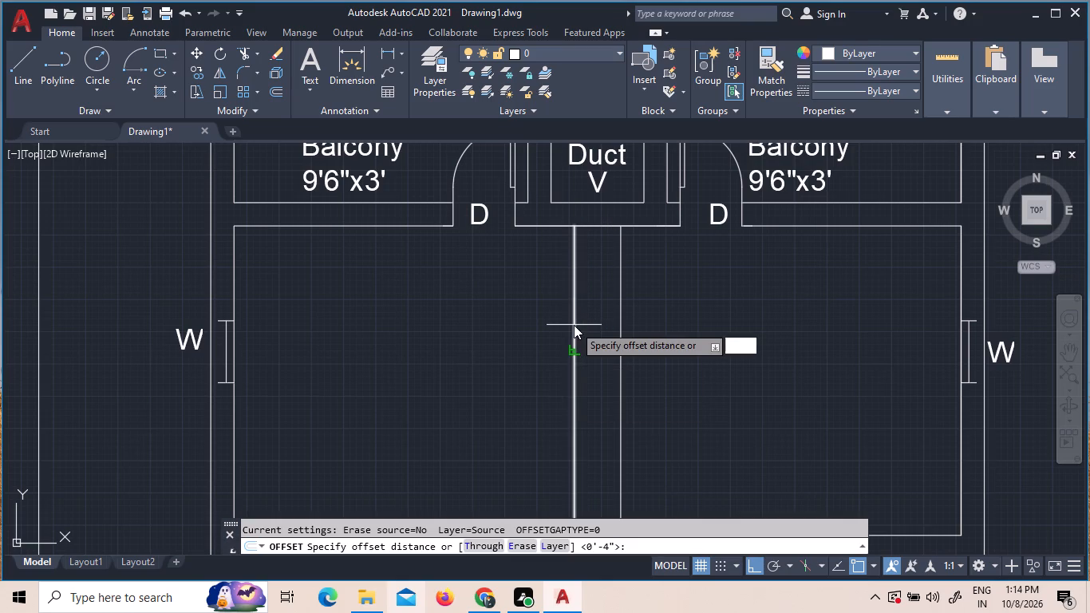
{"action": "key", "text": "shift+quotedbl"}
{"action": "key", "text": "Return"}
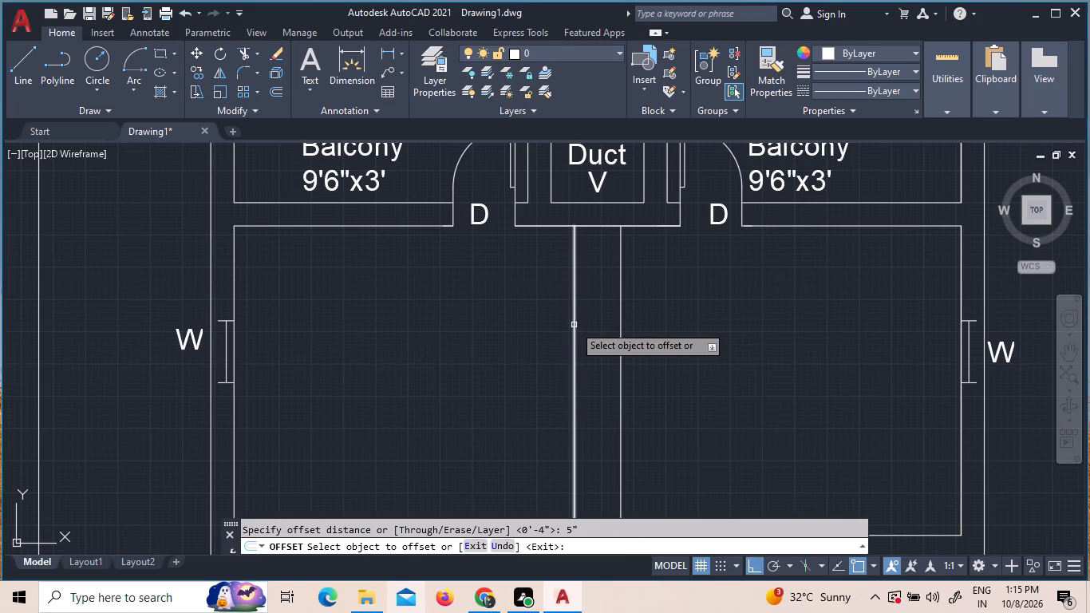
{"action": "left_click", "coordinate": [574, 325]}
{"action": "left_click", "coordinate": [617, 334]}
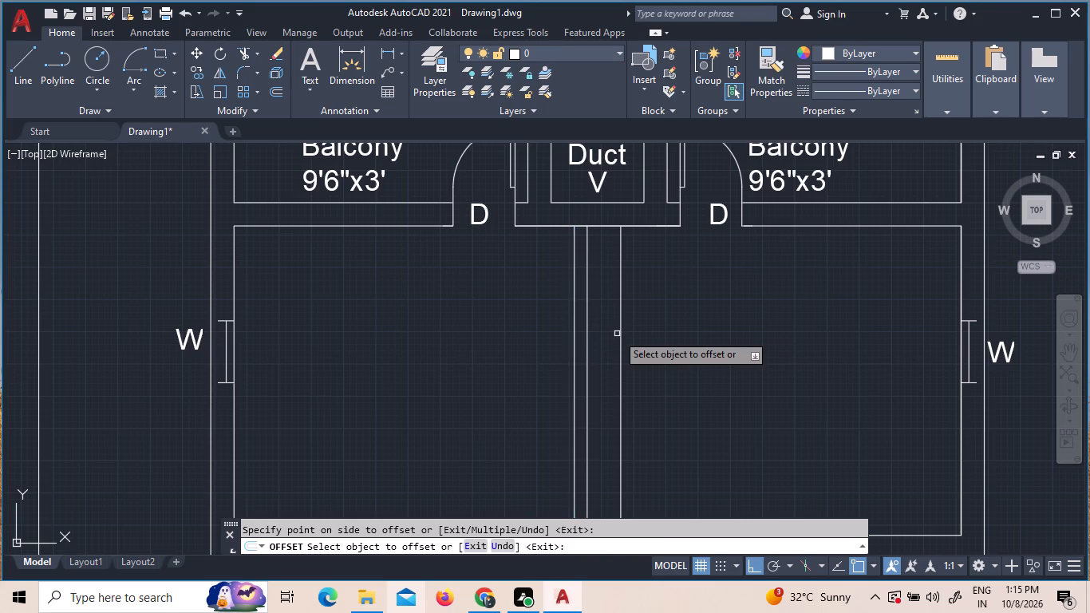
{"action": "left_click", "coordinate": [621, 335]}
{"action": "left_click", "coordinate": [598, 340]}
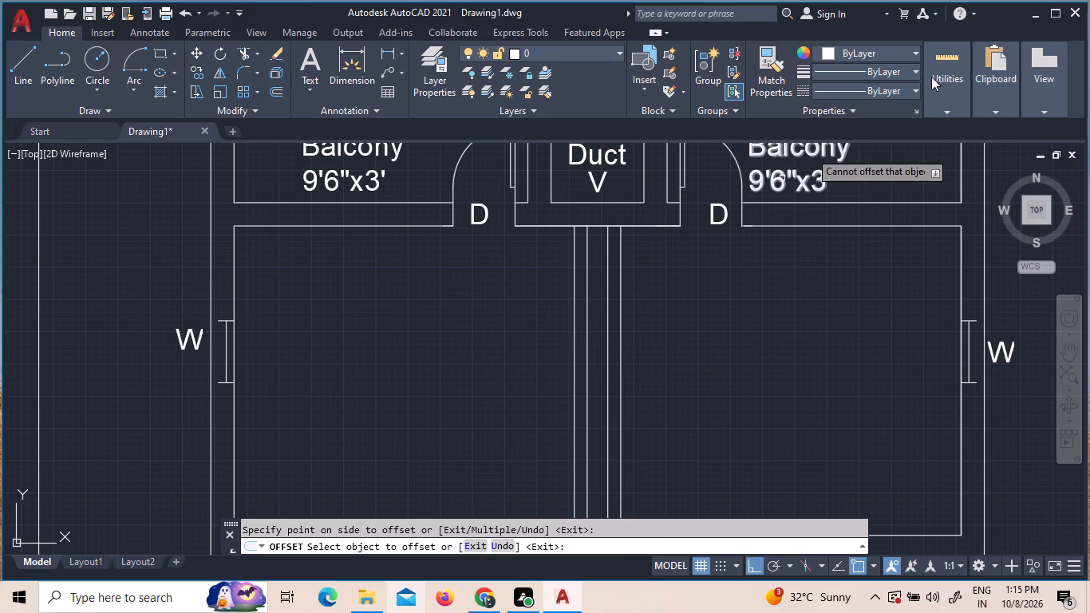
Measure the gap between the two inner 5" offset lines.
{"action": "left_click", "coordinate": [932, 77]}
{"action": "left_click", "coordinate": [950, 141]}
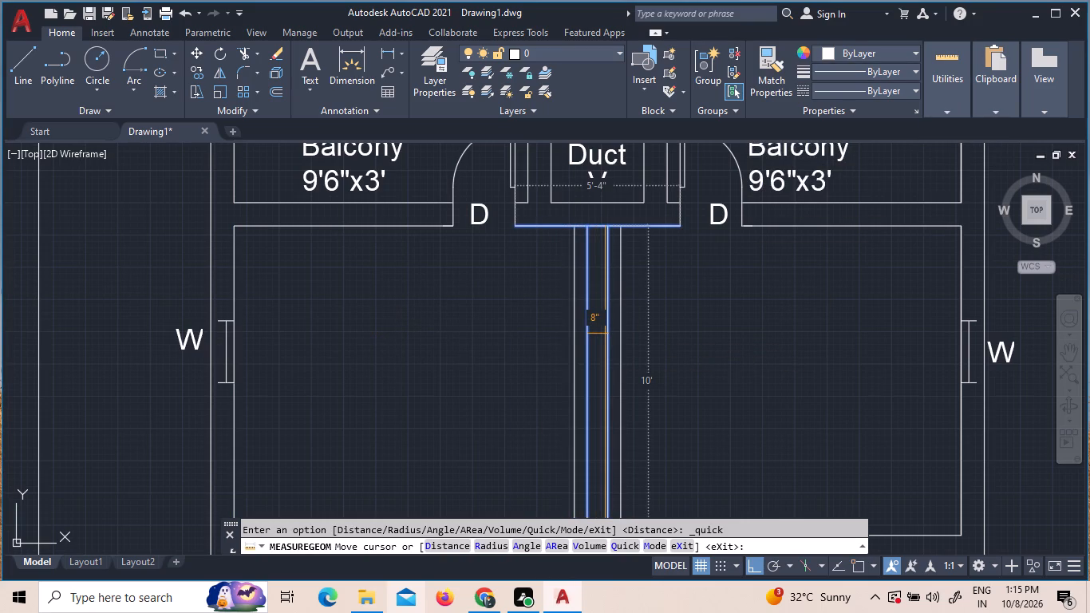
{"action": "key", "text": "Escape"}
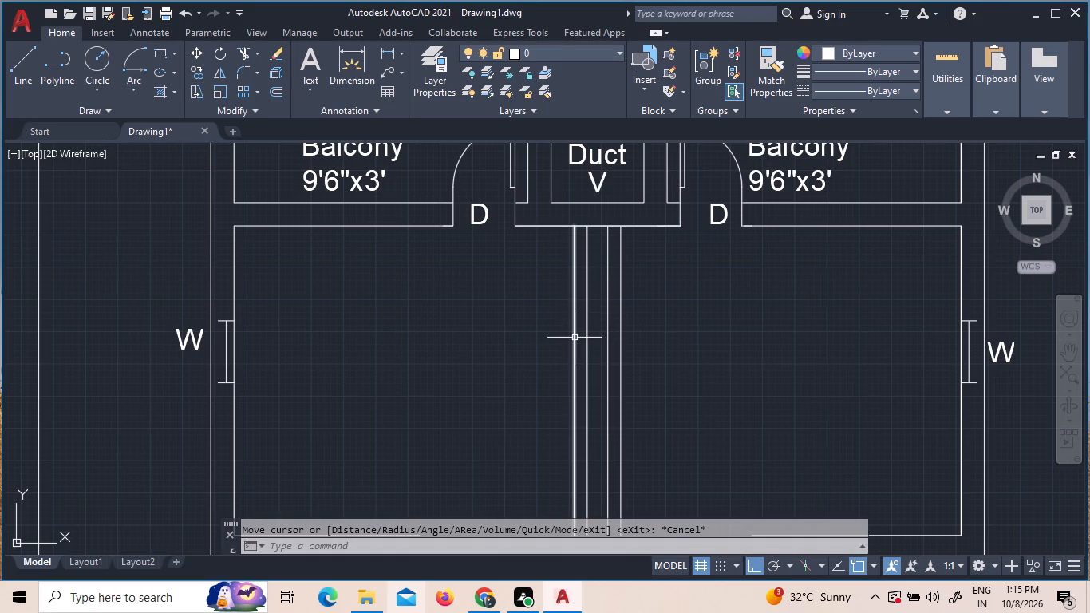
Extend the broken horizontal wall lines below the two rooms to close their openings, and the two inner partition lines down to the lower wall line.
{"action": "scroll", "coordinate": [596, 289], "scroll_direction": "down", "scroll_amount": 2}
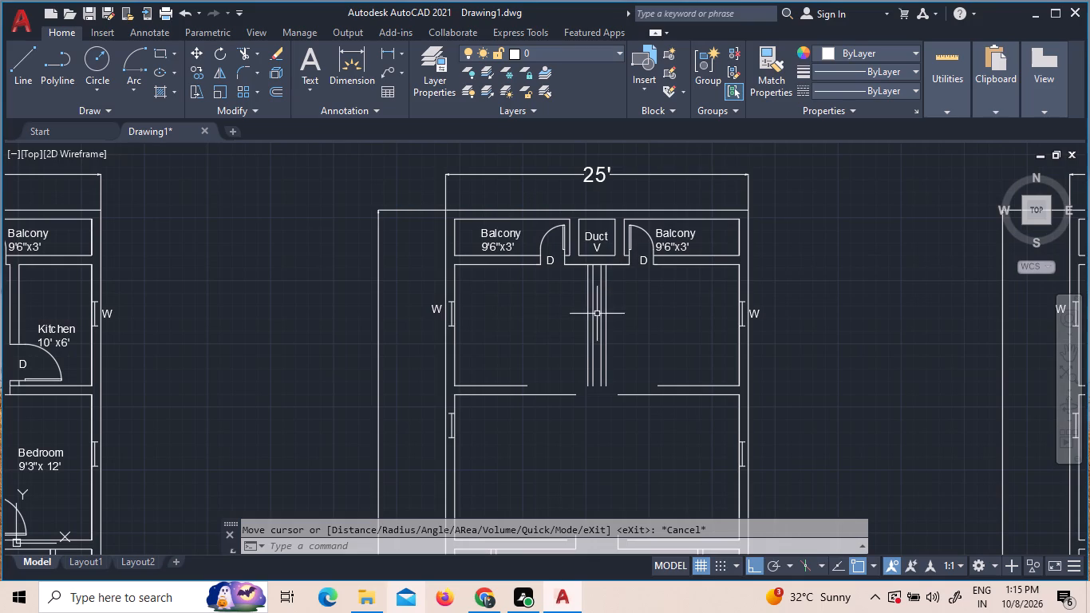
{"action": "scroll", "coordinate": [594, 381], "scroll_direction": "up", "scroll_amount": 2}
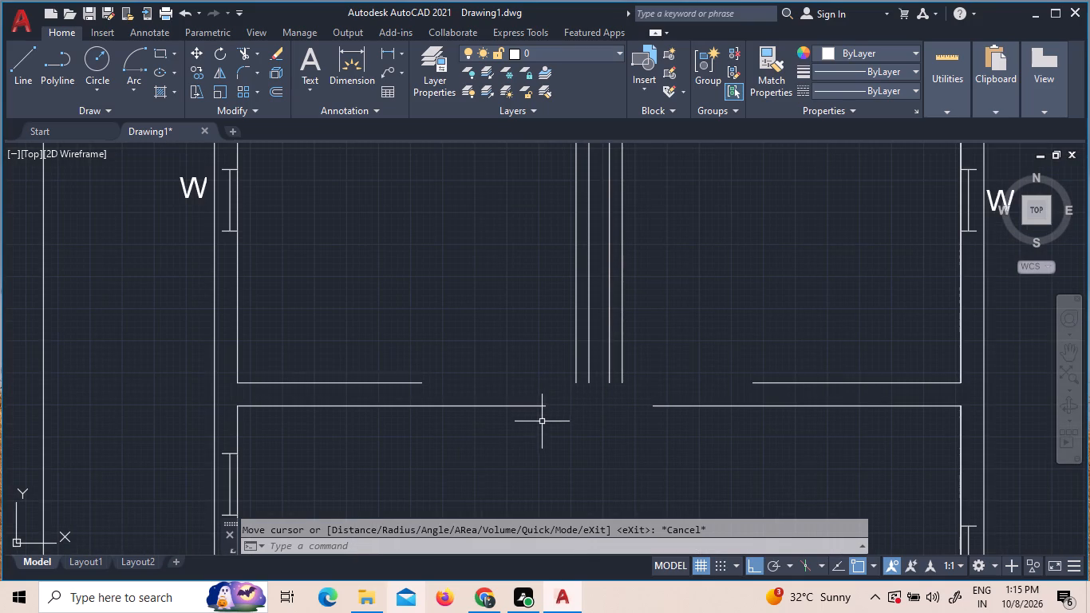
{"action": "type", "text": "EX"}
{"action": "key", "text": "space"}
{"action": "key", "text": "space"}
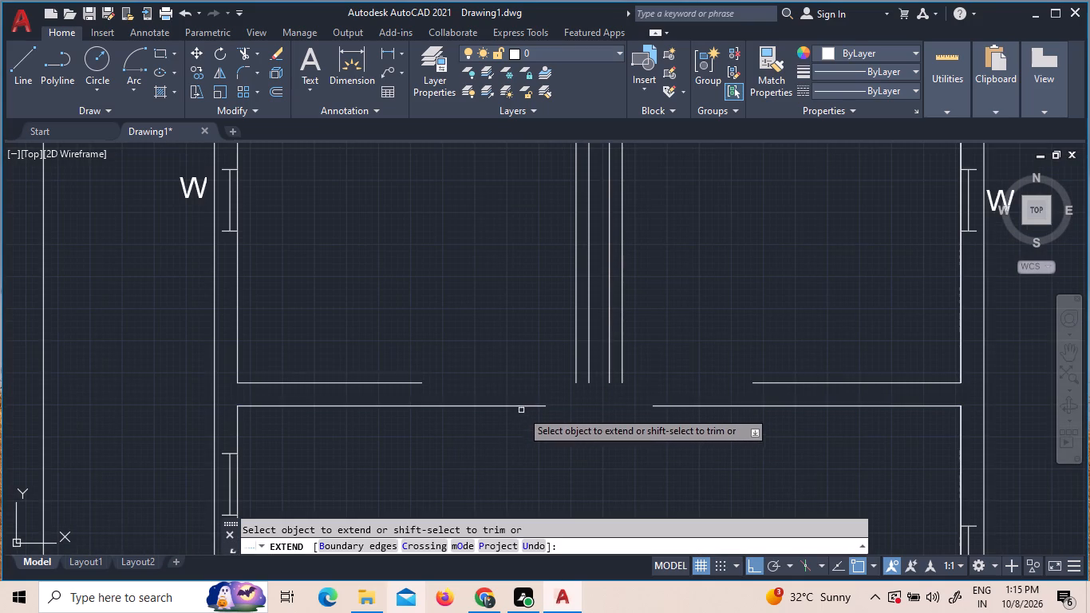
{"action": "left_click", "coordinate": [522, 408]}
{"action": "left_click", "coordinate": [413, 382]}
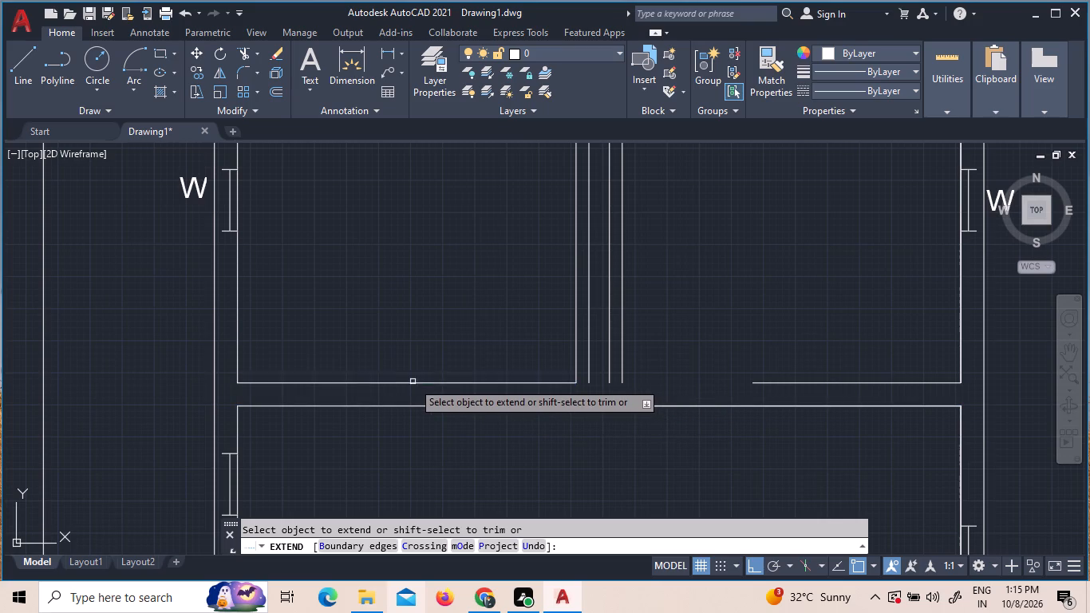
{"action": "left_click", "coordinate": [590, 373]}
{"action": "left_click", "coordinate": [612, 370]}
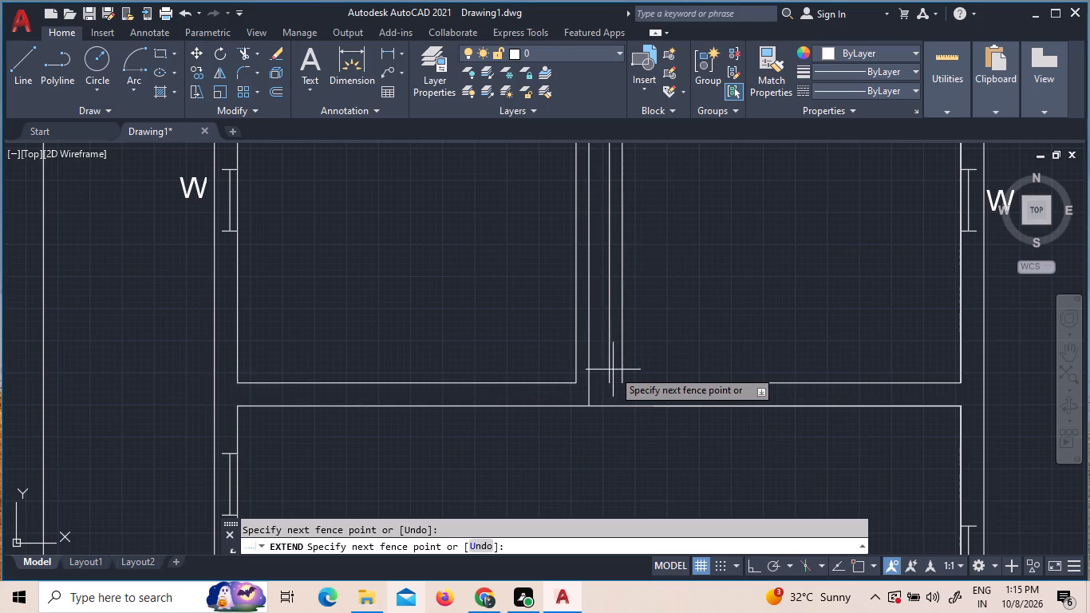
{"action": "left_click", "coordinate": [604, 367]}
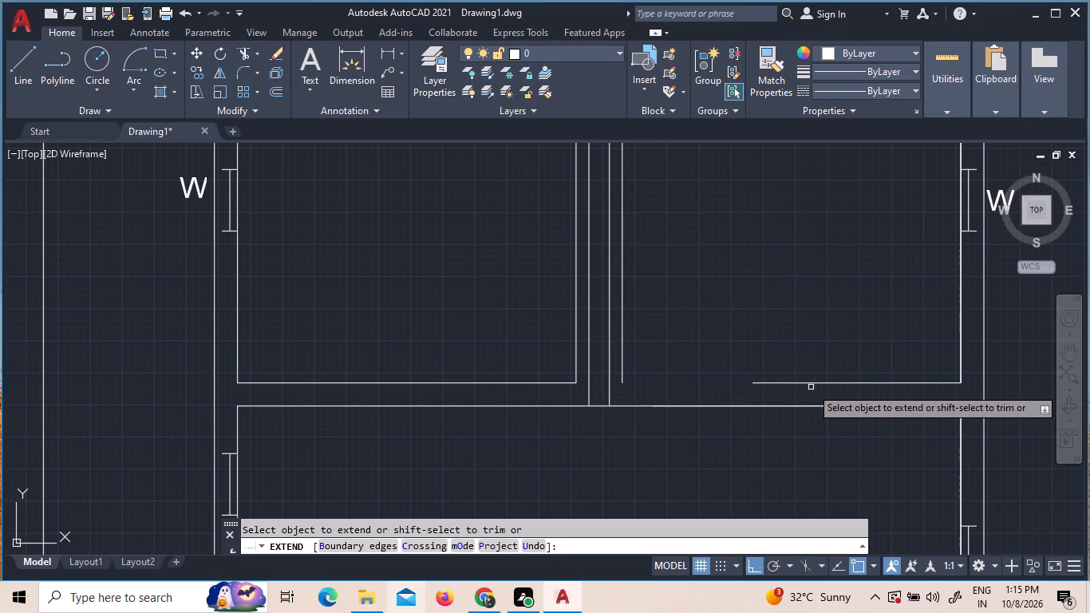
{"action": "left_click", "coordinate": [784, 382]}
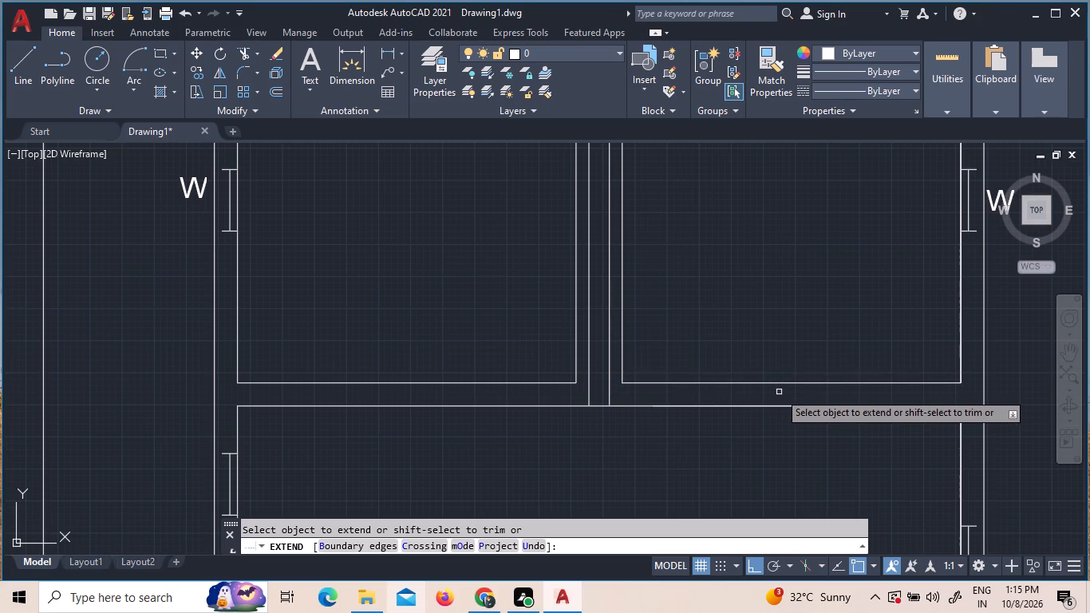
Extend the right room's bottom wall line across both inner partition lines to meet the left room's bottom wall line.
{"action": "scroll", "coordinate": [746, 397], "scroll_direction": "down", "scroll_amount": 1}
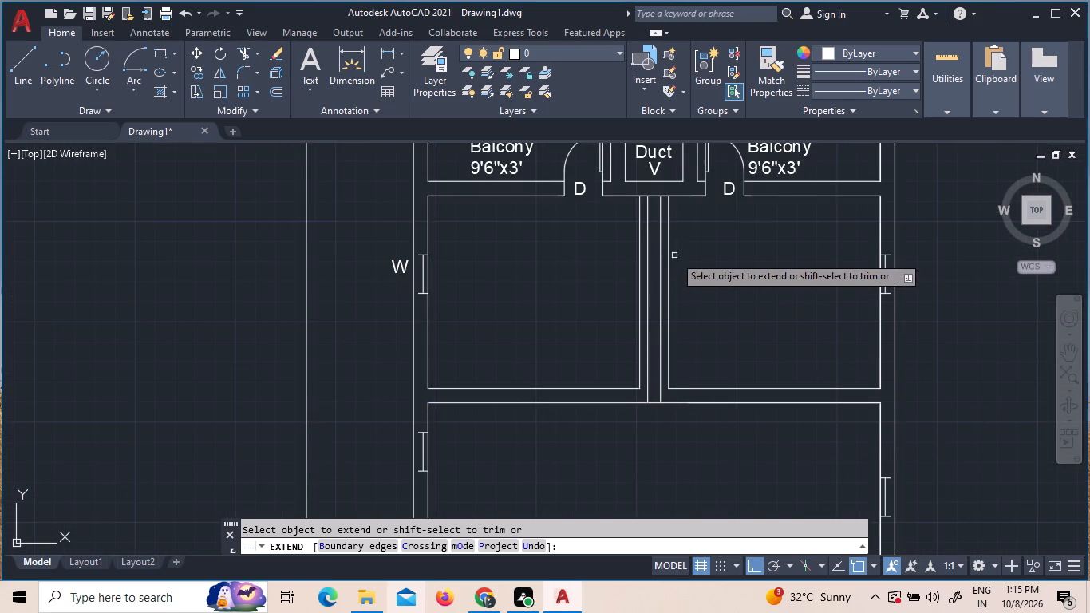
{"action": "left_click", "coordinate": [679, 386]}
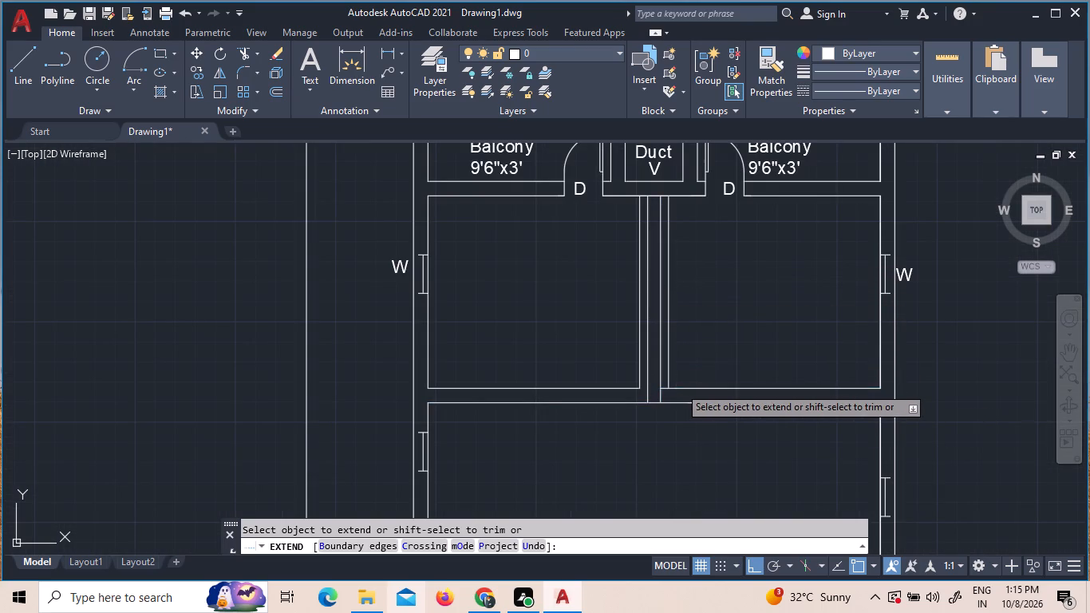
{"action": "left_click", "coordinate": [671, 386]}
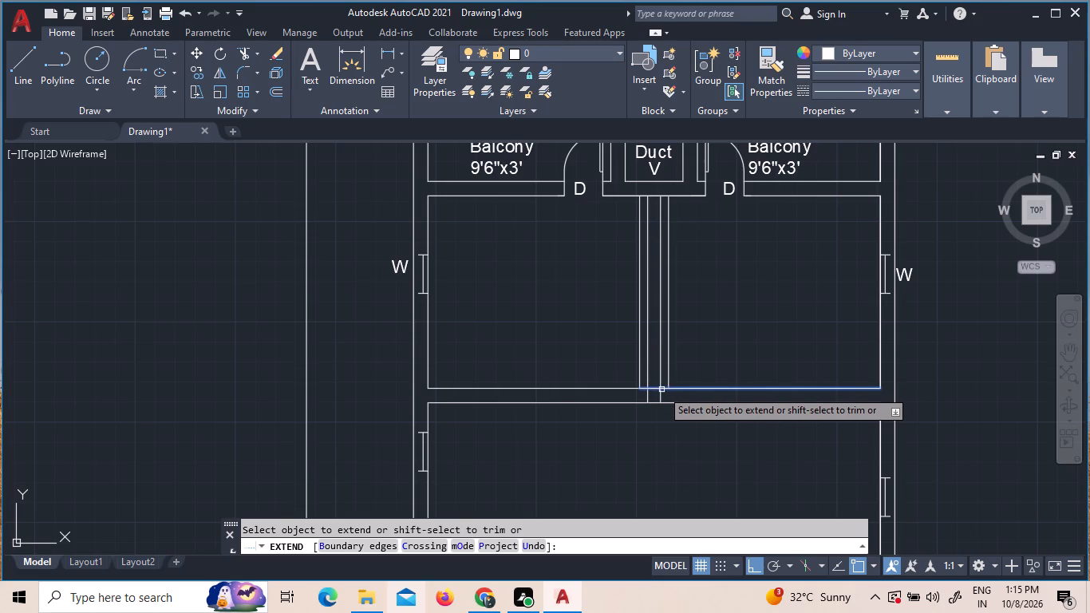
{"action": "left_click", "coordinate": [662, 390]}
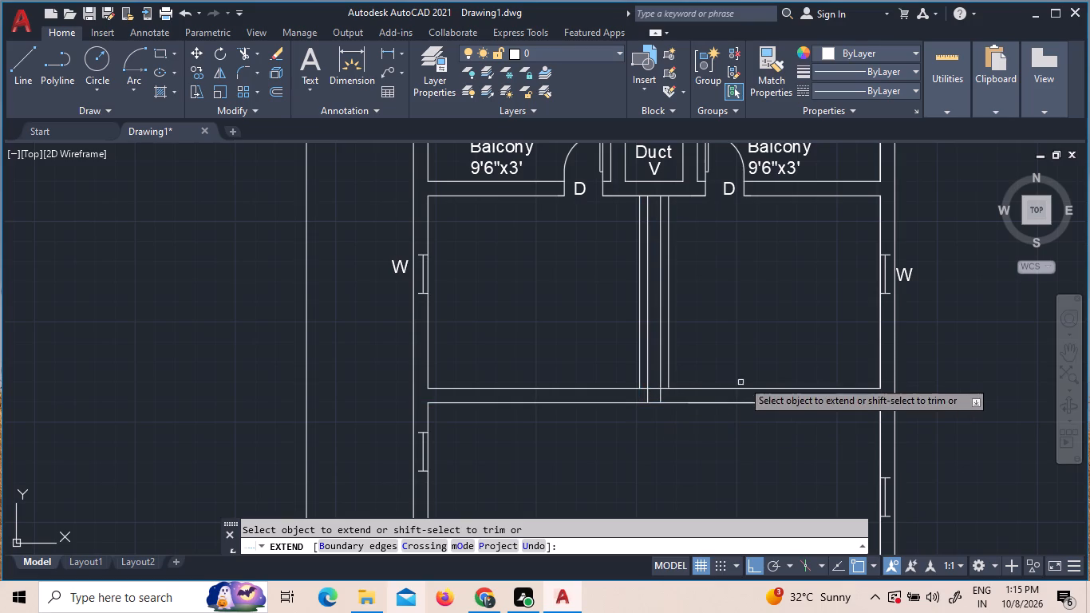
{"action": "key", "text": "Escape"}
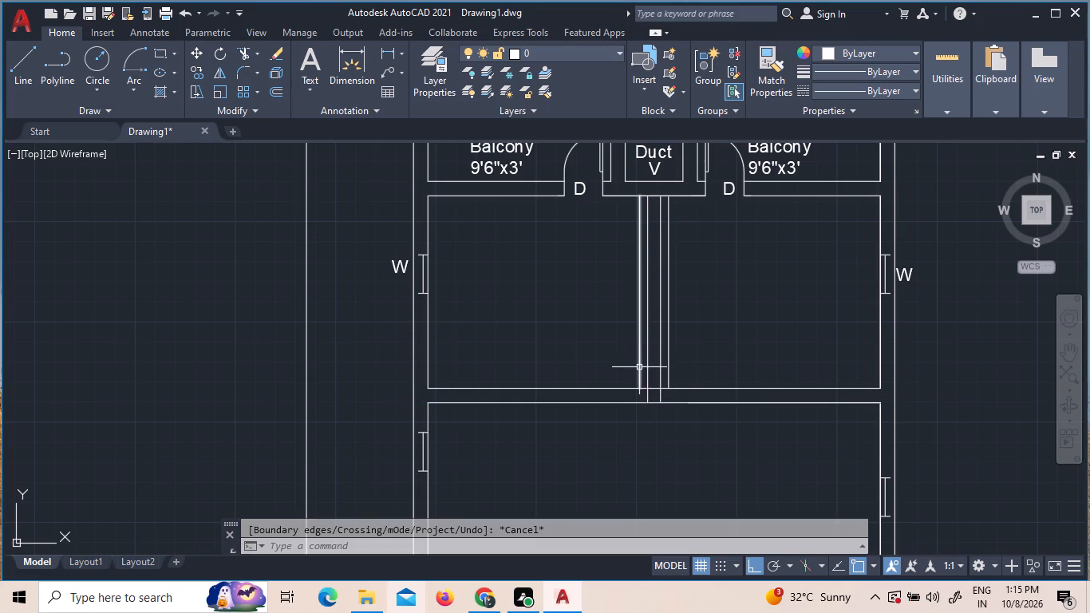
Delete the two outer vertical lines between the rooms, keeping the inner pair as the partition.
{"action": "left_click", "coordinate": [639, 367]}
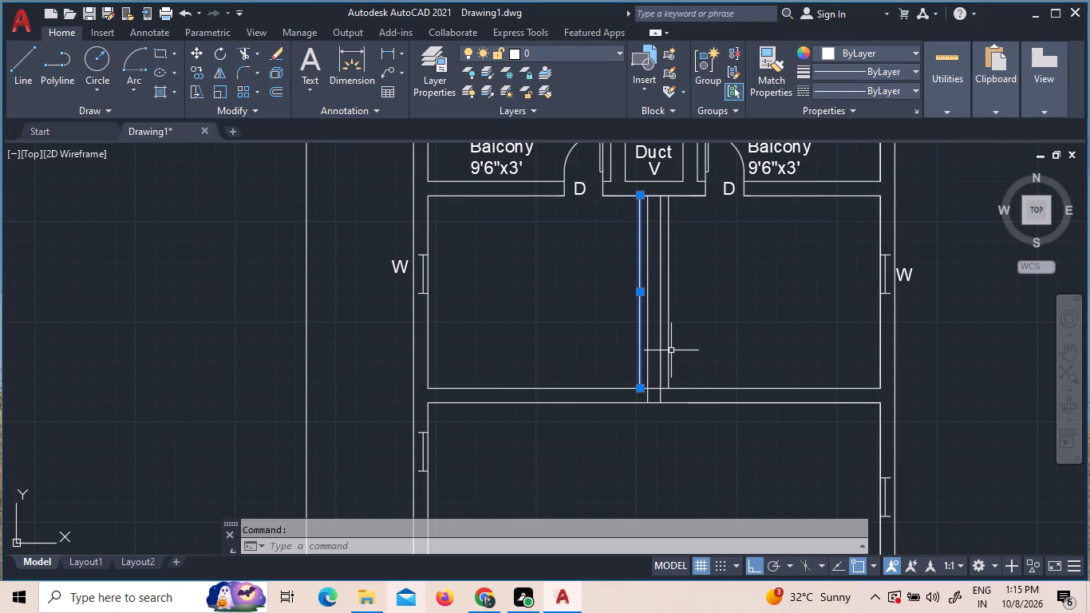
{"action": "left_click", "coordinate": [669, 345]}
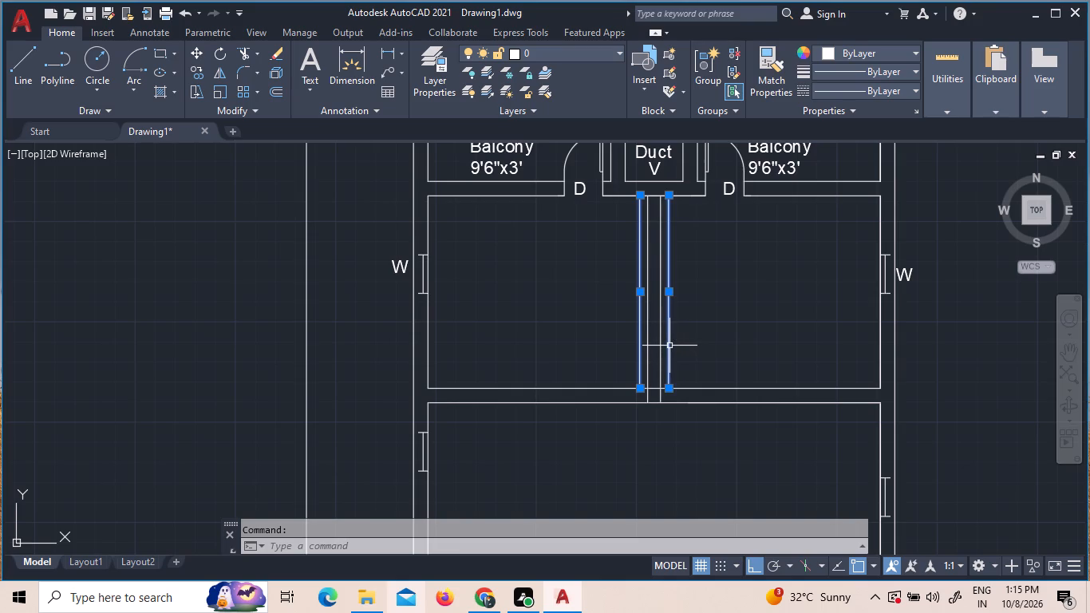
{"action": "key", "text": "Delete"}
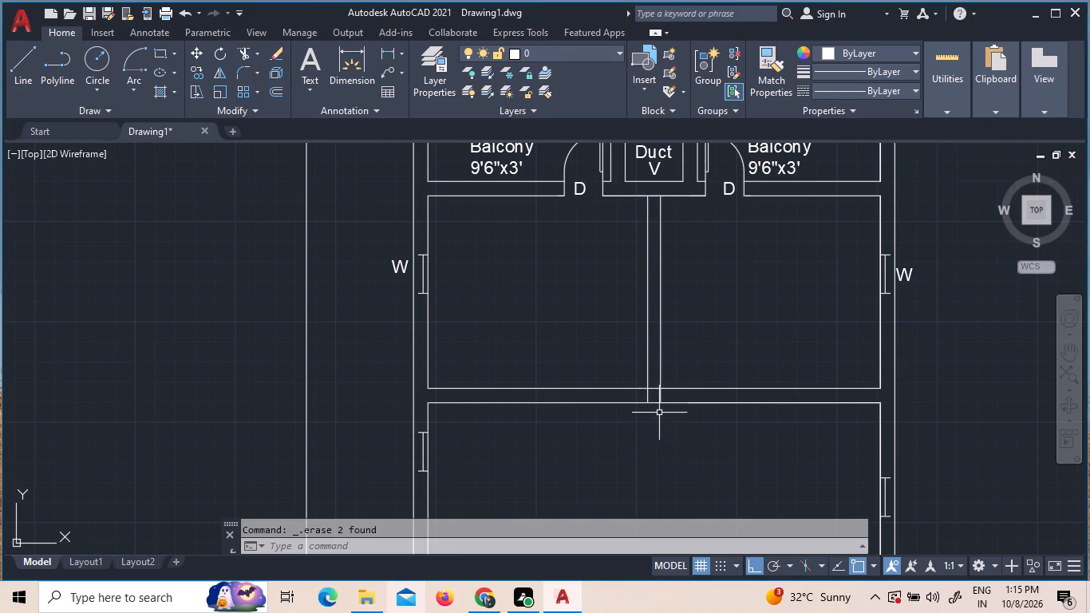
Trim the bottom wall line between the partition lines and the partition line ends that project below the rooms.
{"action": "scroll", "coordinate": [652, 401], "scroll_direction": "up", "scroll_amount": 1}
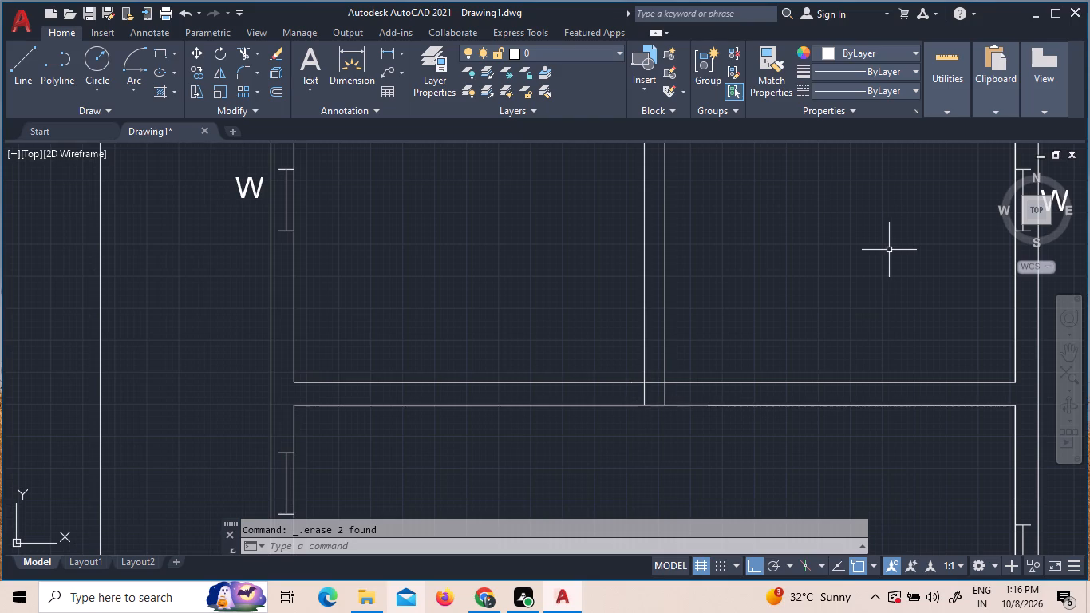
{"action": "type", "text": "TR"}
{"action": "key", "text": "Return"}
{"action": "key", "text": "Return"}
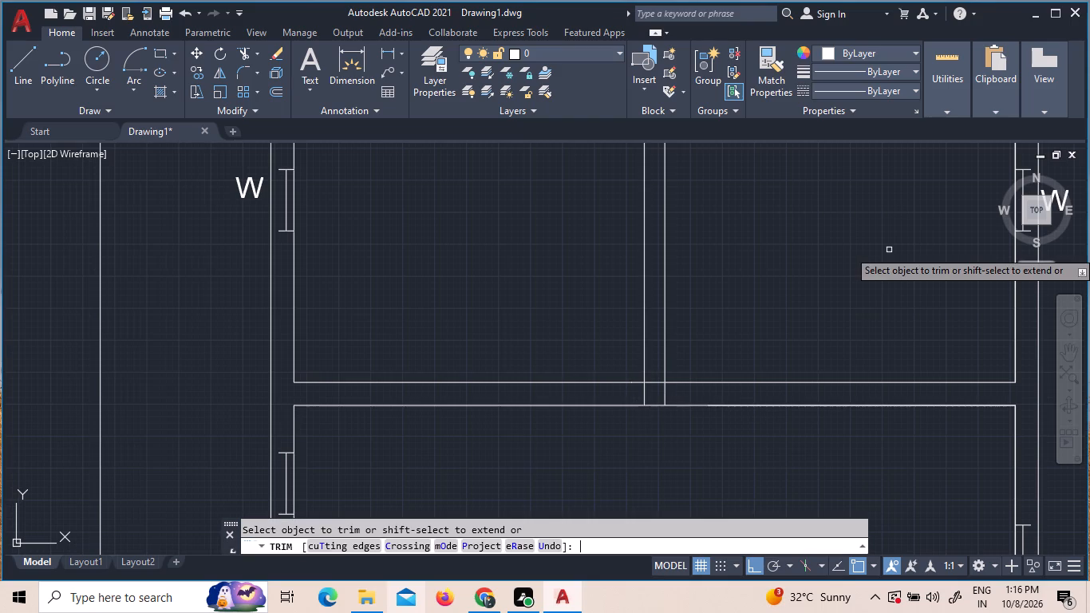
{"action": "left_click", "coordinate": [658, 382]}
{"action": "left_click", "coordinate": [640, 393]}
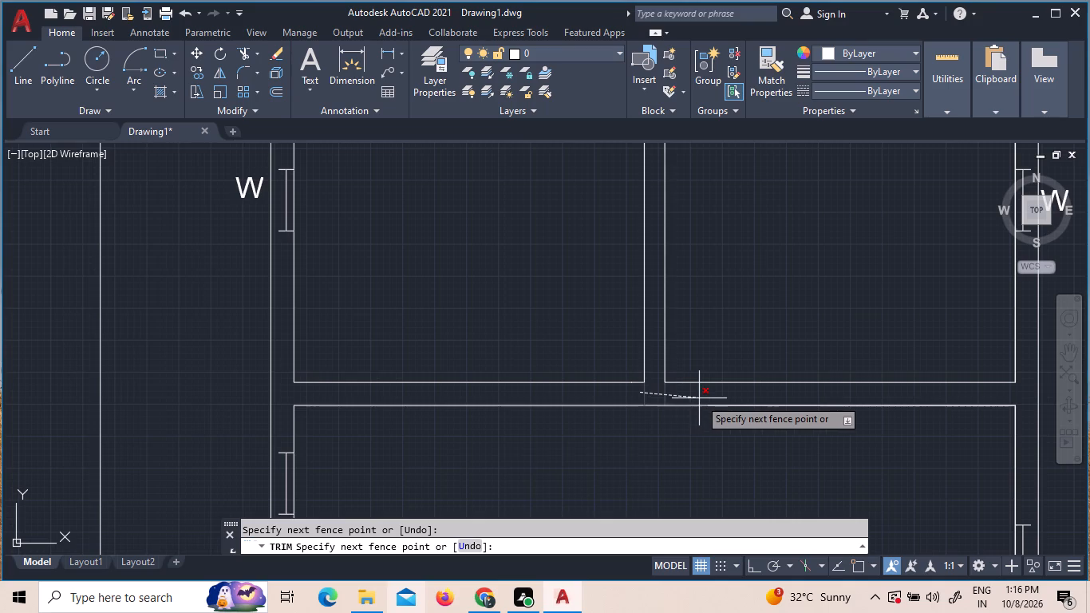
{"action": "left_click", "coordinate": [703, 395]}
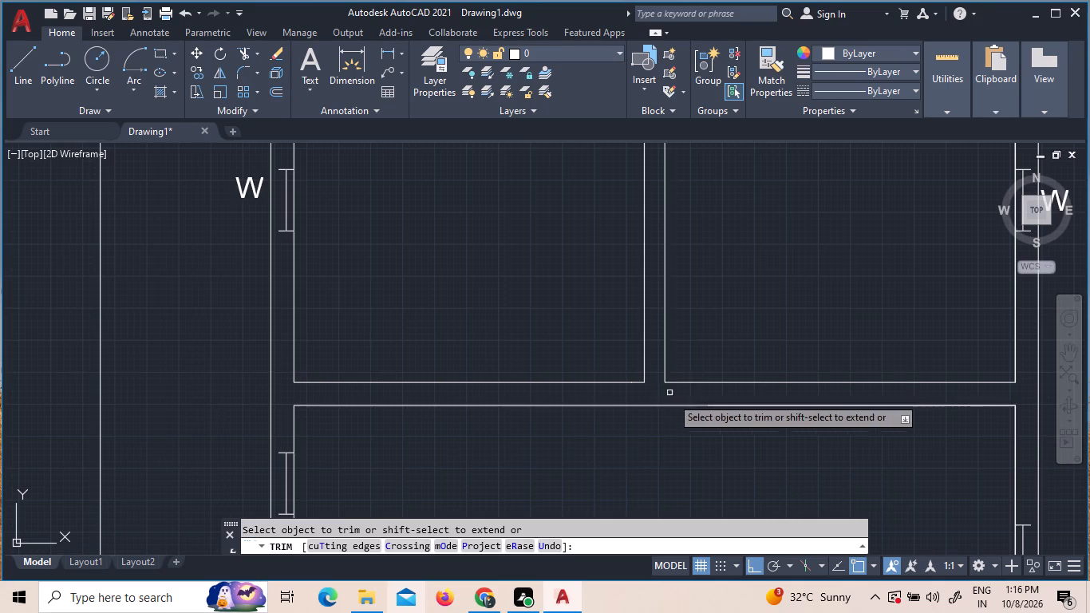
Draw two short vertical lines continuing both partition lines across the wall thickness to the top line of the large room below.
{"action": "scroll", "coordinate": [675, 403], "scroll_direction": "down", "scroll_amount": 1}
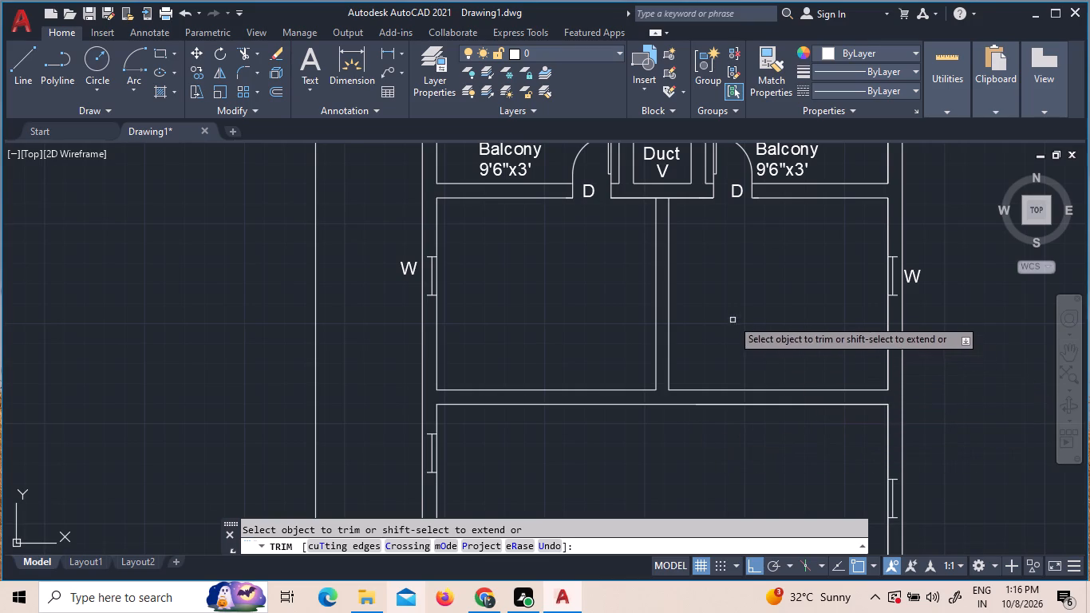
{"action": "key", "text": "Escape"}
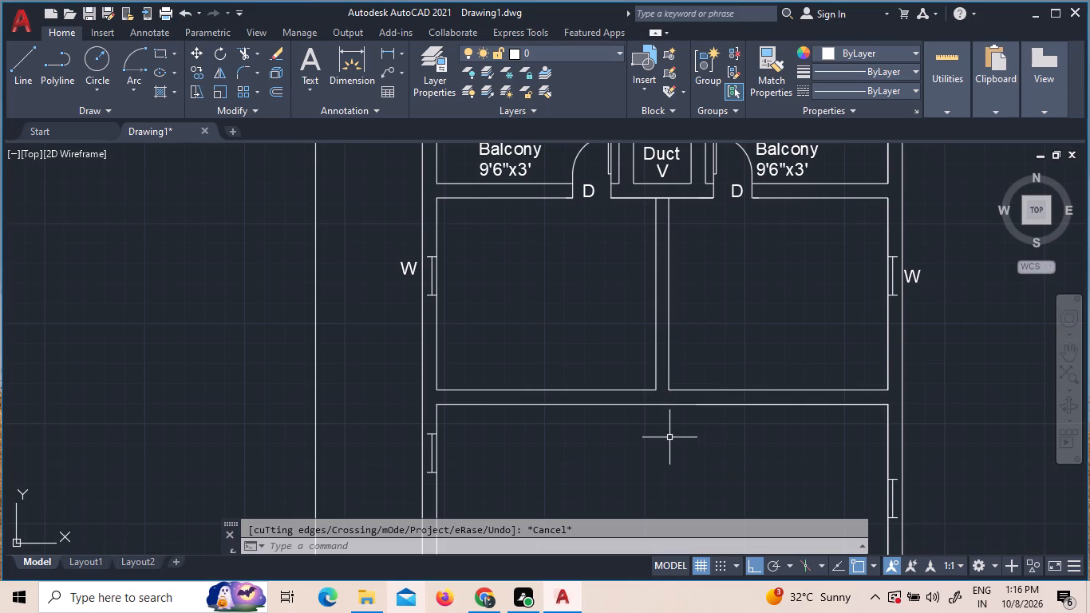
{"action": "middle_click_drag", "start_coordinate": [666, 433], "coordinate": [666, 380]}
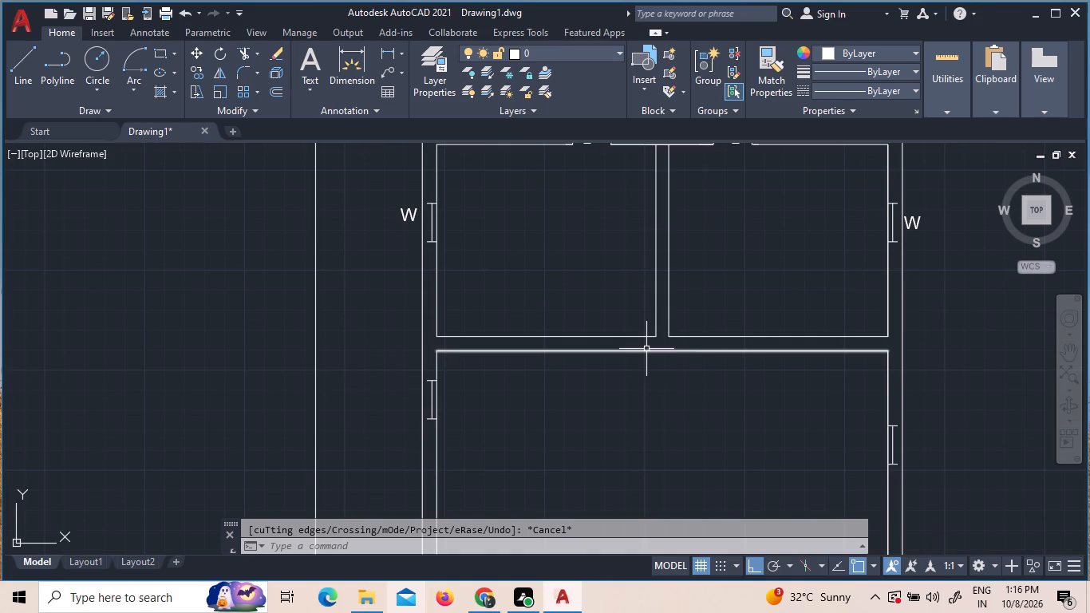
{"action": "key", "text": "l"}
{"action": "key", "text": "Return"}
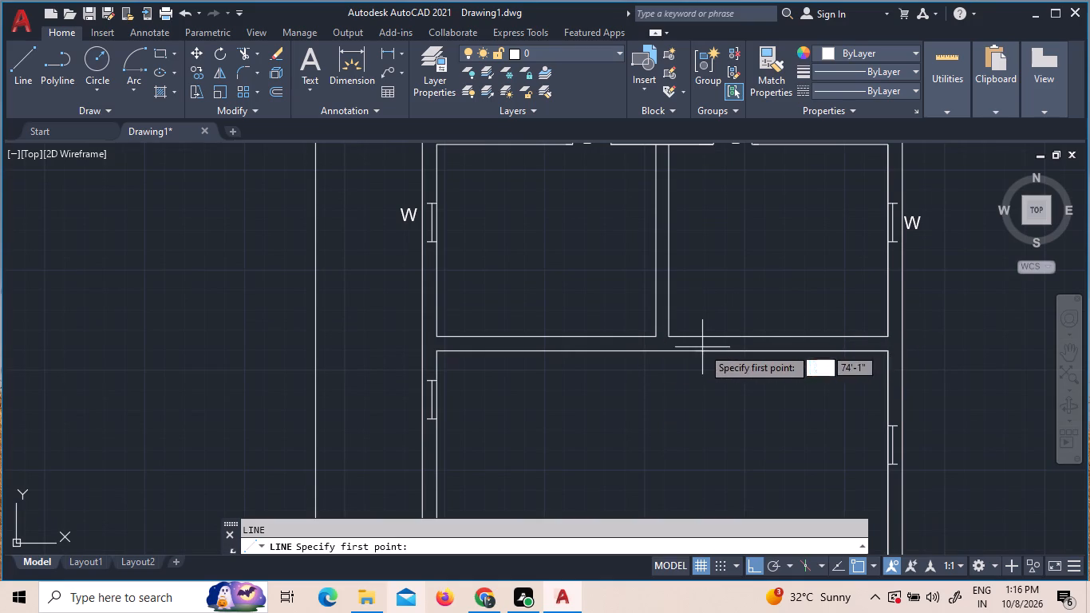
{"action": "scroll", "coordinate": [685, 343], "scroll_direction": "up", "scroll_amount": 3}
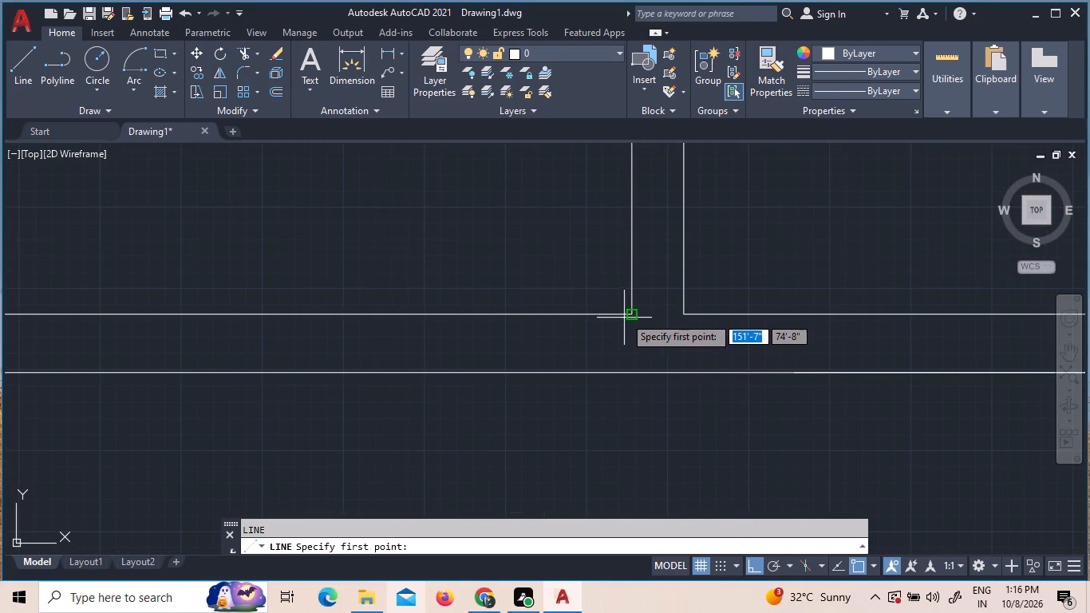
{"action": "left_click", "coordinate": [631, 312]}
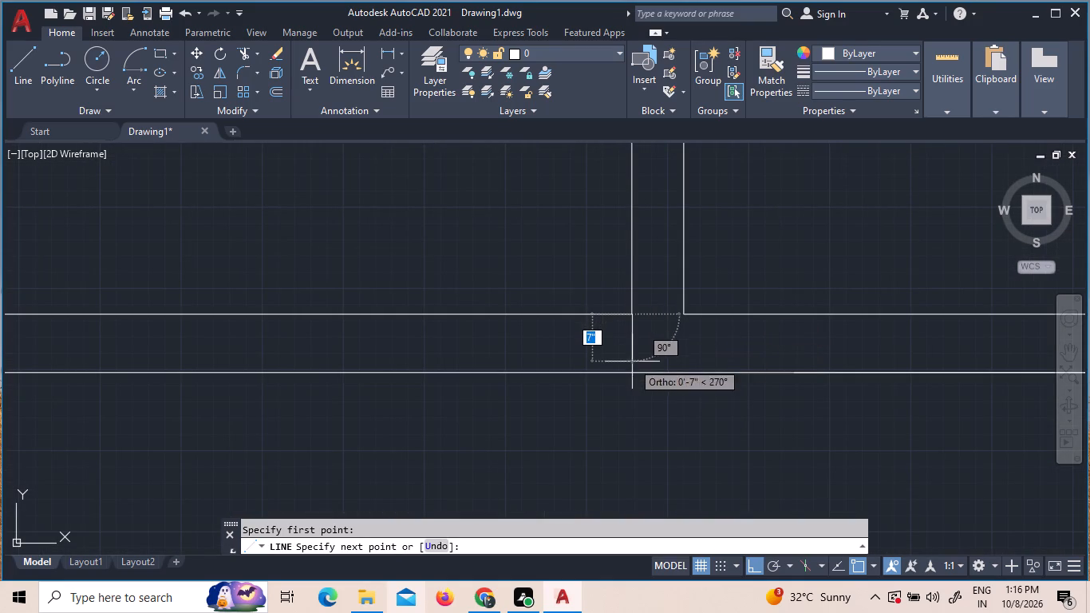
{"action": "left_click", "coordinate": [631, 370]}
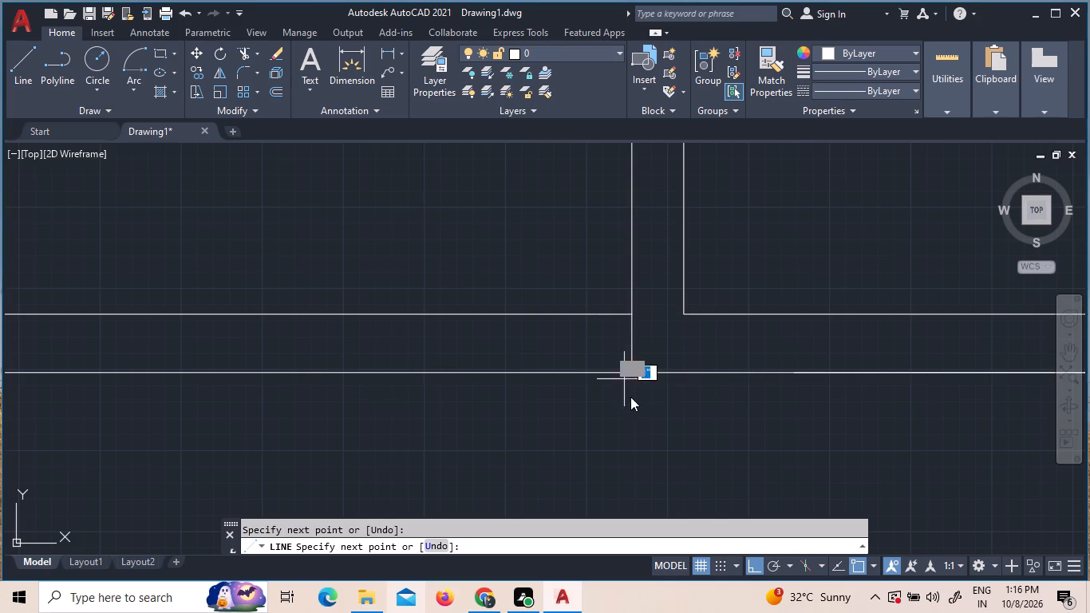
{"action": "key", "text": "Escape"}
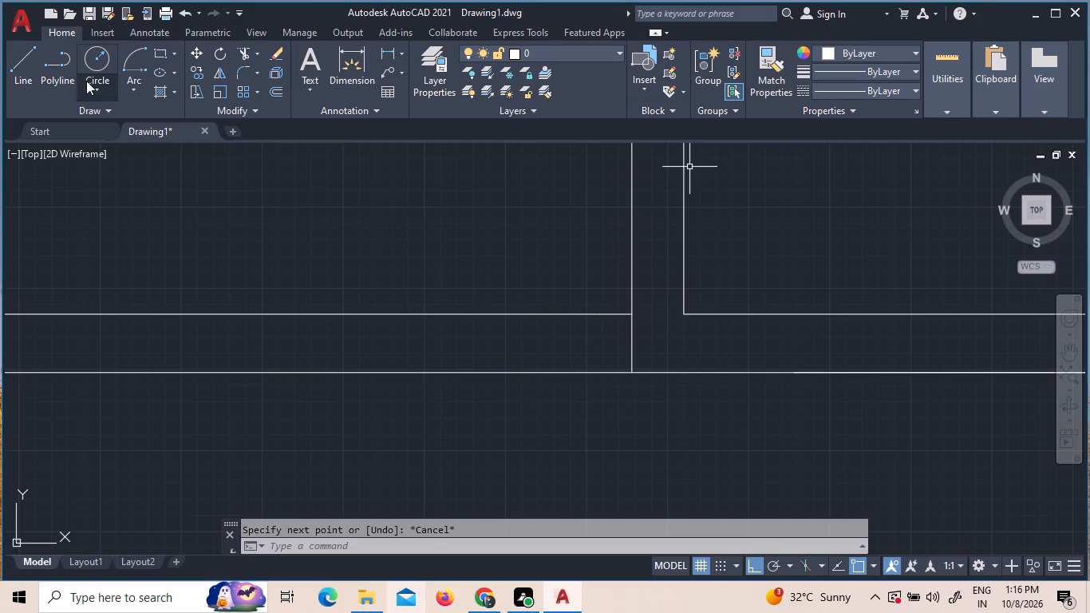
{"action": "left_click", "coordinate": [34, 64]}
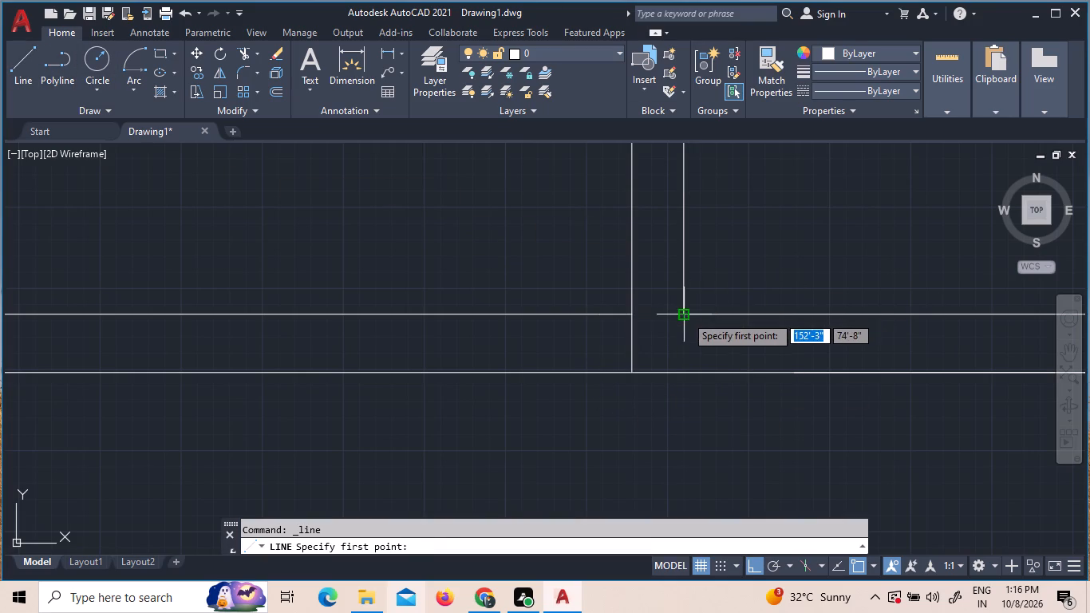
{"action": "left_click_drag", "start_coordinate": [685, 315], "coordinate": [687, 330]}
{"action": "left_click", "coordinate": [687, 372]}
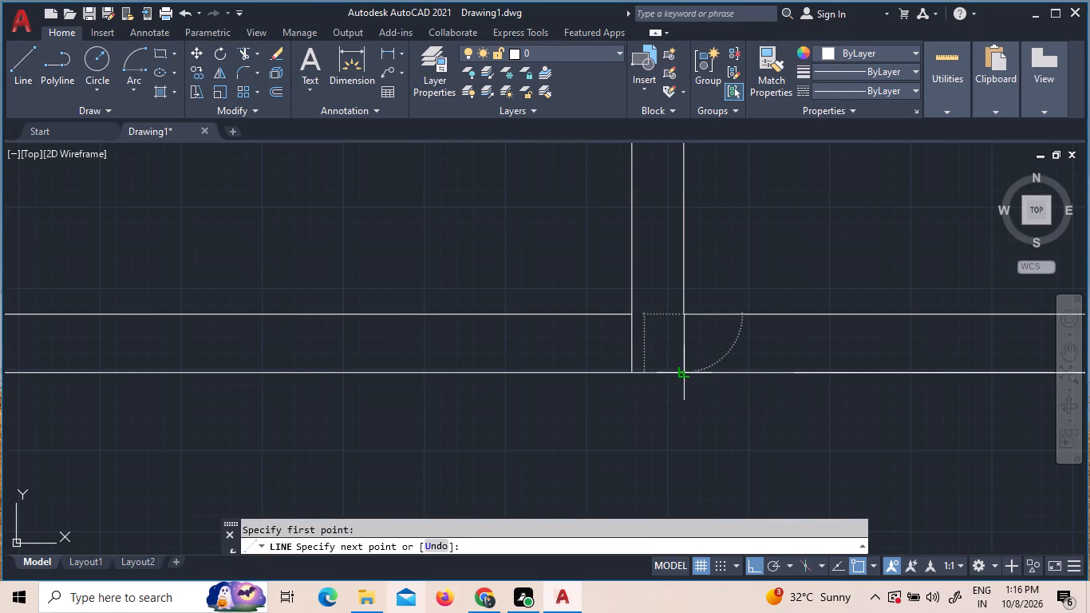
{"action": "key", "text": "Escape"}
Offset the two short vertical lines 5" outward, one into each side of the wall below the upper rooms.
{"action": "key", "text": "o"}
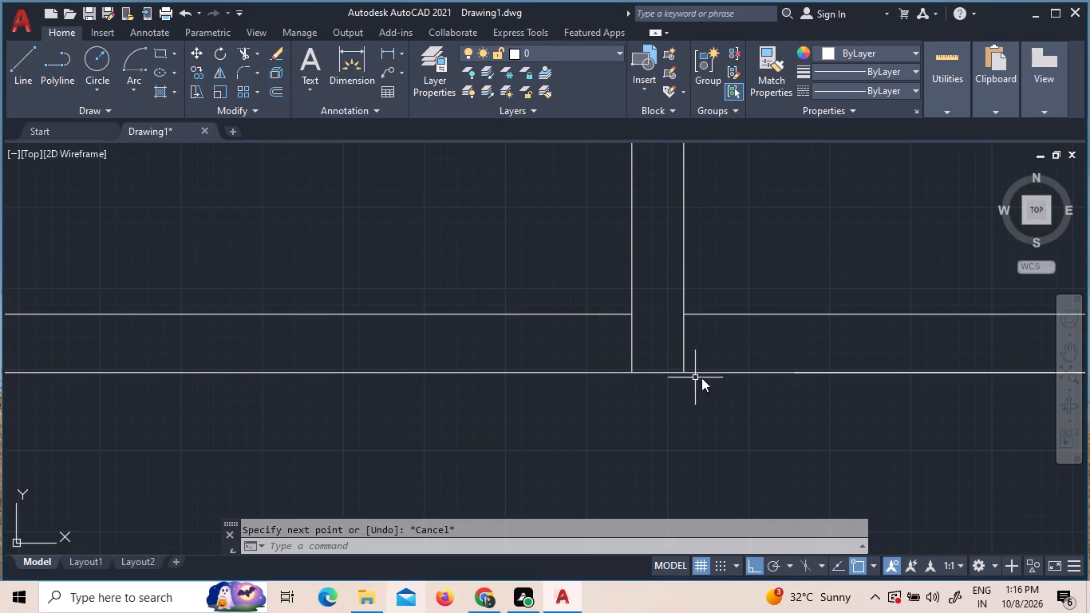
{"action": "key", "text": "Return"}
{"action": "type", "text": "5\""}
{"action": "key", "text": "Return"}
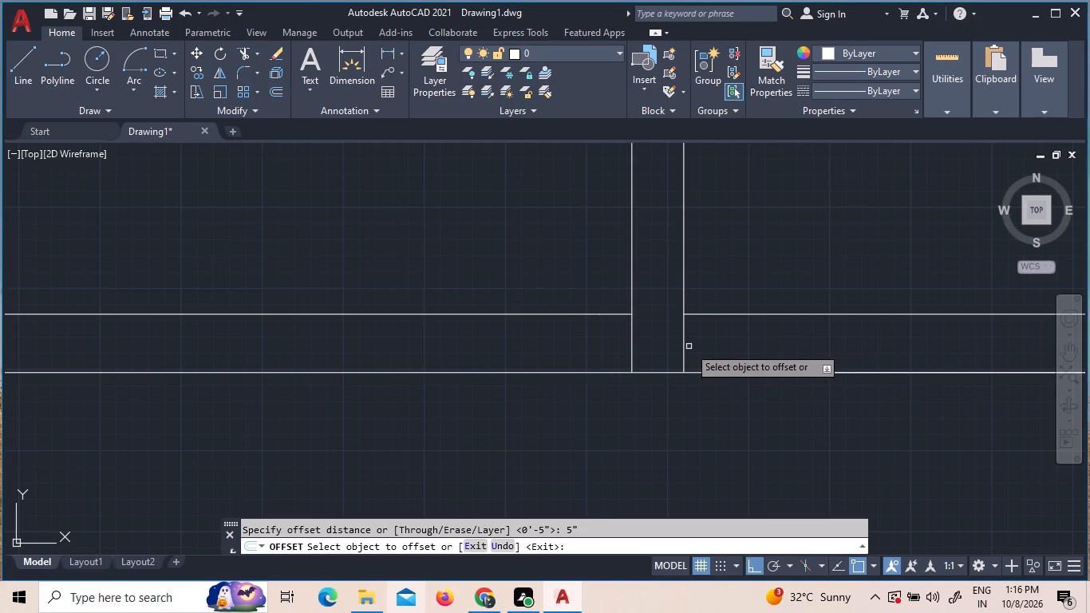
{"action": "left_click", "coordinate": [684, 350]}
{"action": "left_click", "coordinate": [768, 357]}
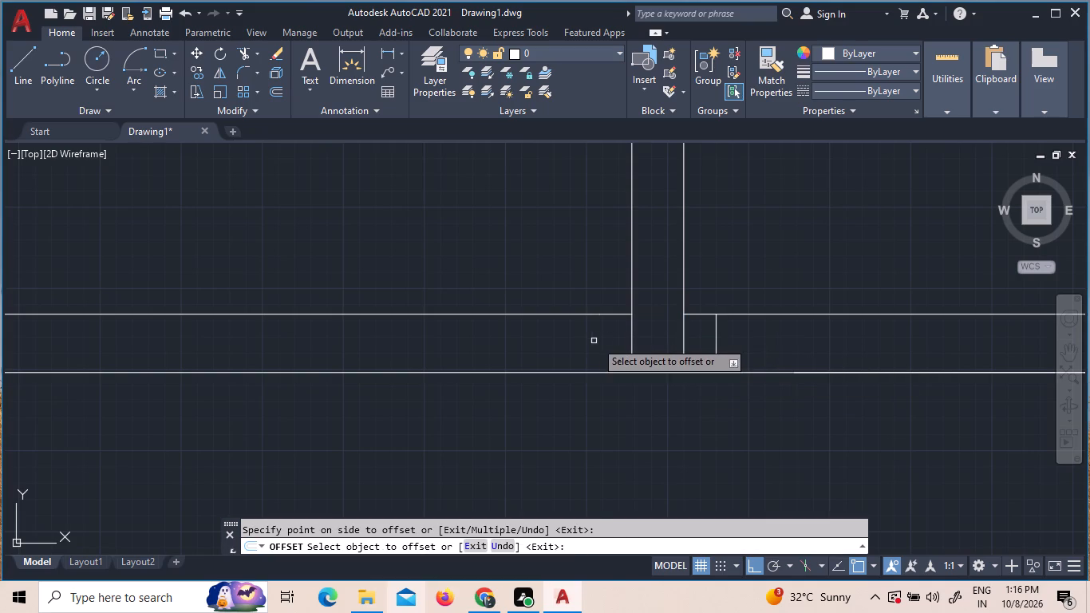
{"action": "left_click", "coordinate": [634, 350]}
{"action": "left_click", "coordinate": [528, 346]}
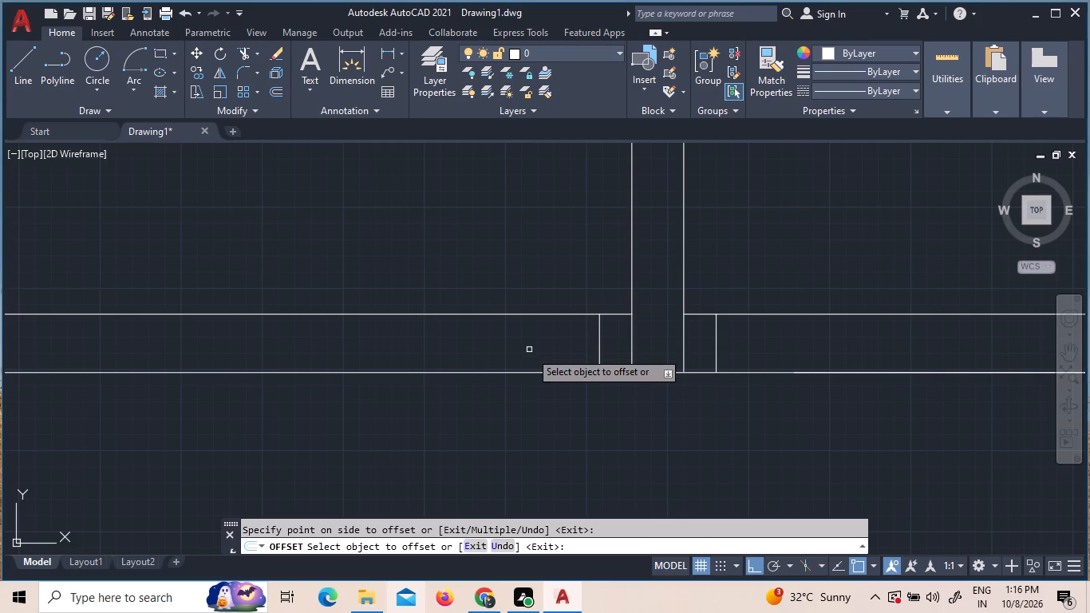
{"action": "scroll", "coordinate": [623, 471], "scroll_direction": "down", "scroll_amount": 5}
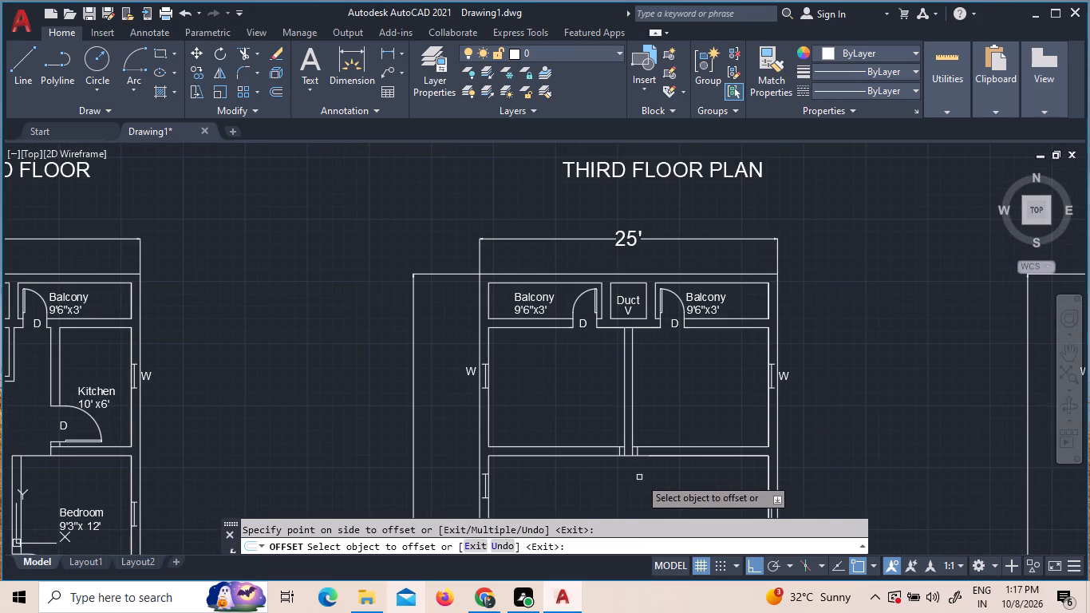
{"action": "middle_click_drag", "start_coordinate": [641, 477], "coordinate": [662, 352]}
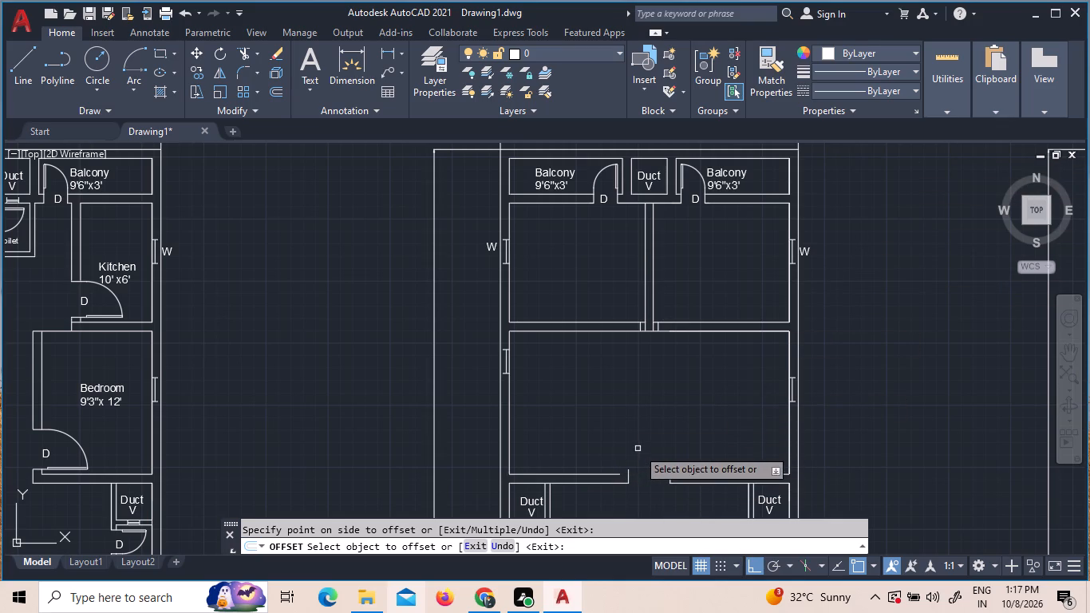
{"action": "key", "text": "Escape"}
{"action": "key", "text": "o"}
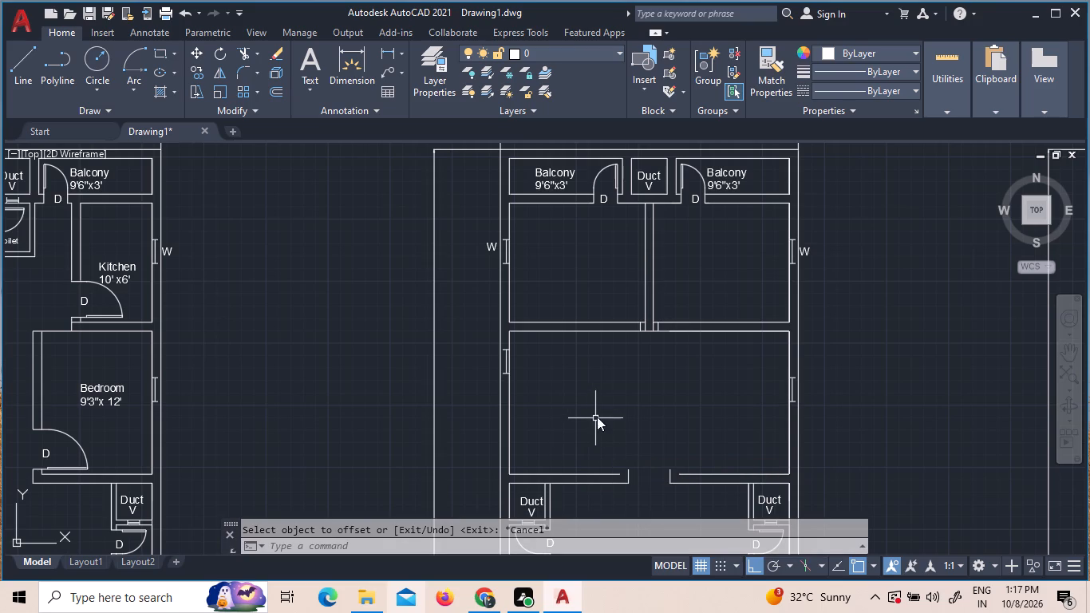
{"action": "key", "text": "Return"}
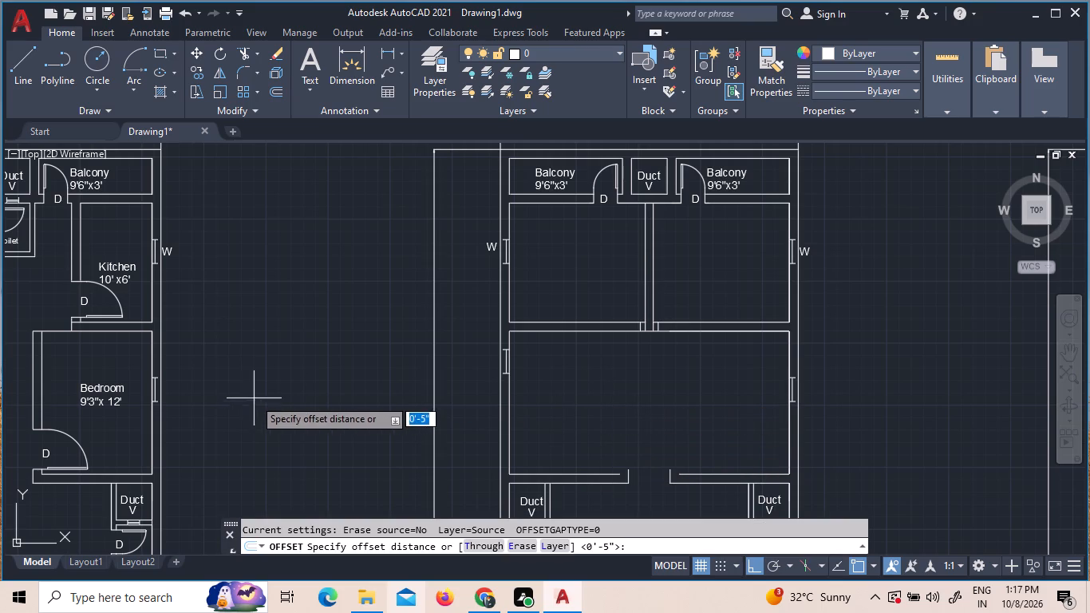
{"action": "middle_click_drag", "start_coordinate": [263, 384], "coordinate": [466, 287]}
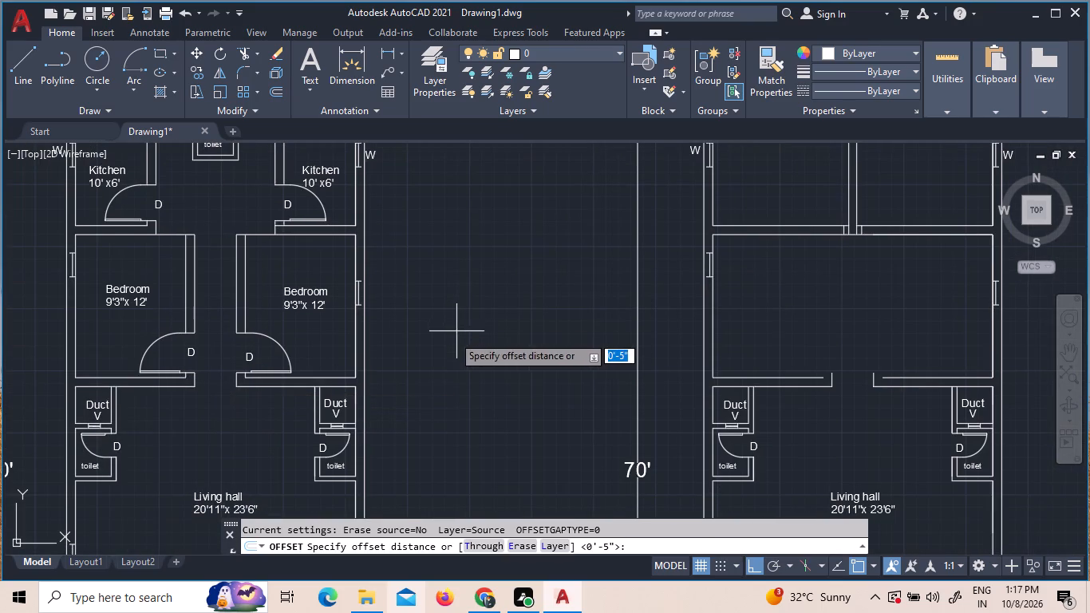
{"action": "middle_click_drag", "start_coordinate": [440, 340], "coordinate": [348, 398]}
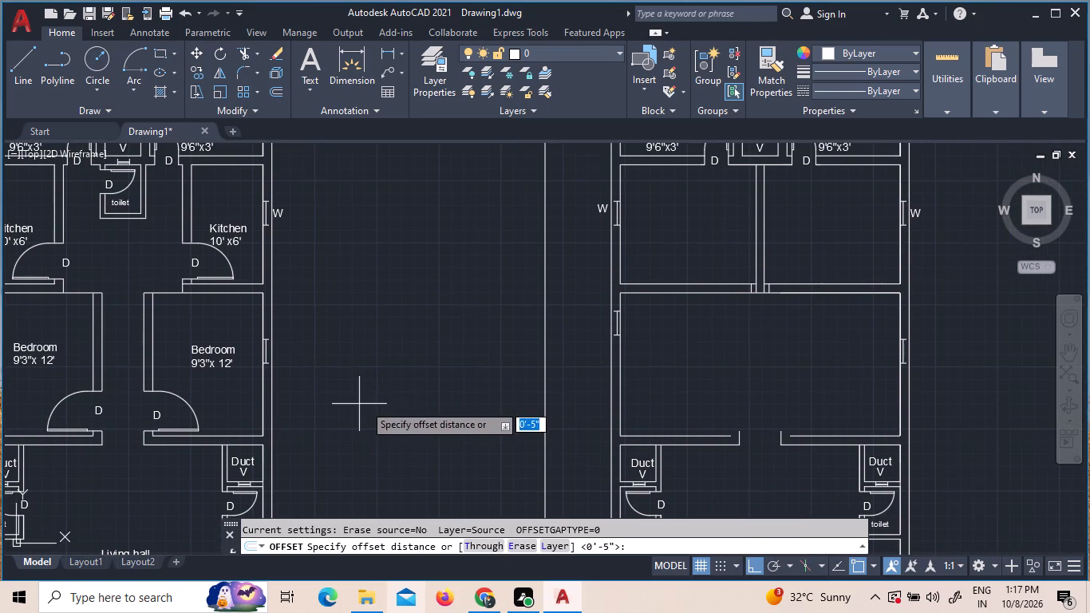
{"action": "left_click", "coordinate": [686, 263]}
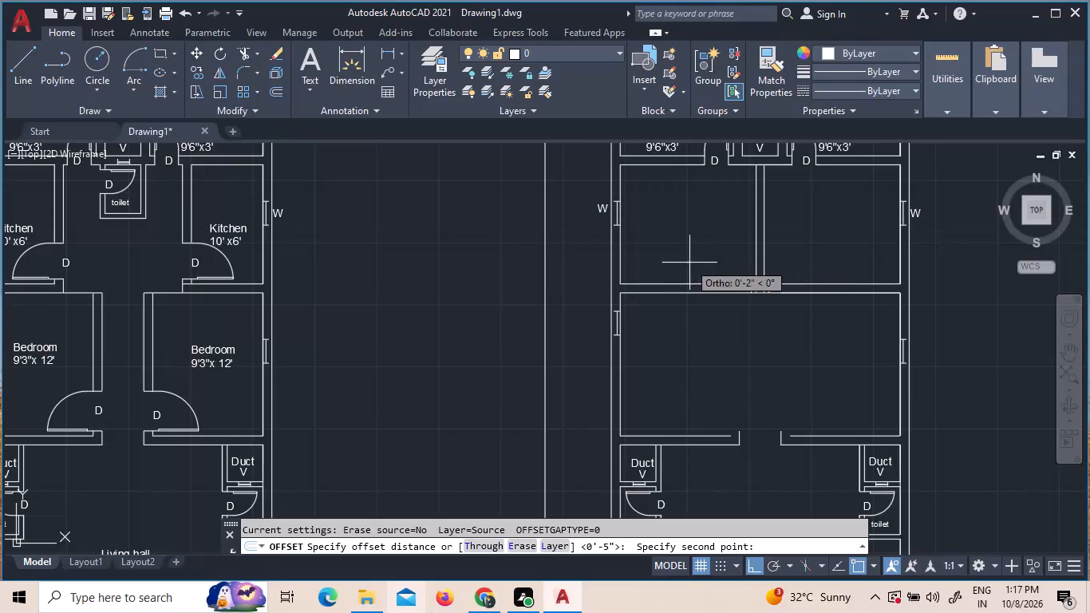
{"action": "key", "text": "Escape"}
Measure the width and depth of the large room below the two partitioned rooms.
{"action": "left_click", "coordinate": [955, 81]}
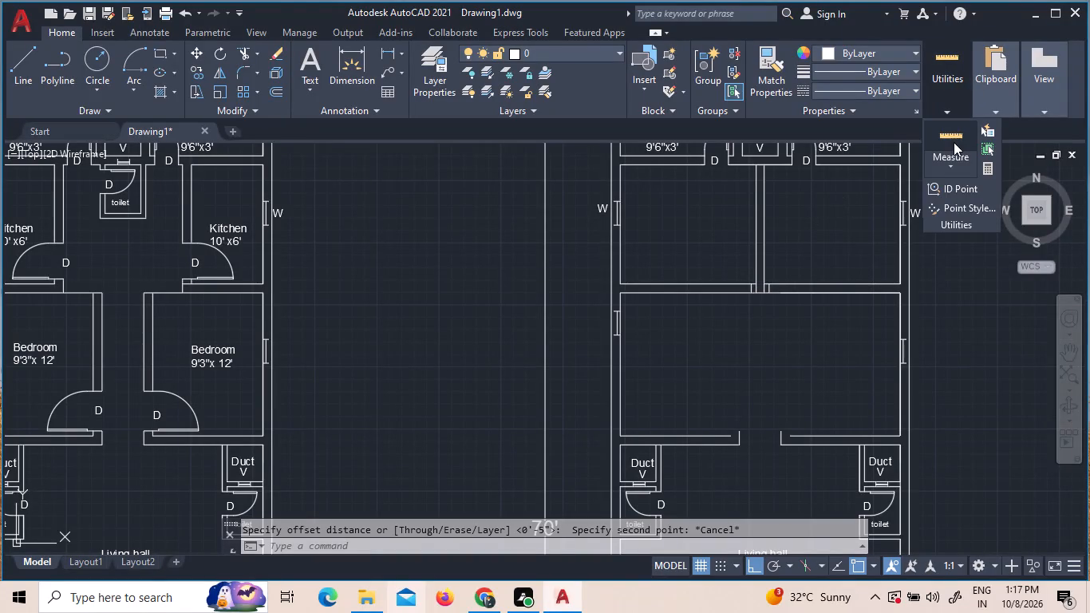
{"action": "left_click", "coordinate": [954, 142]}
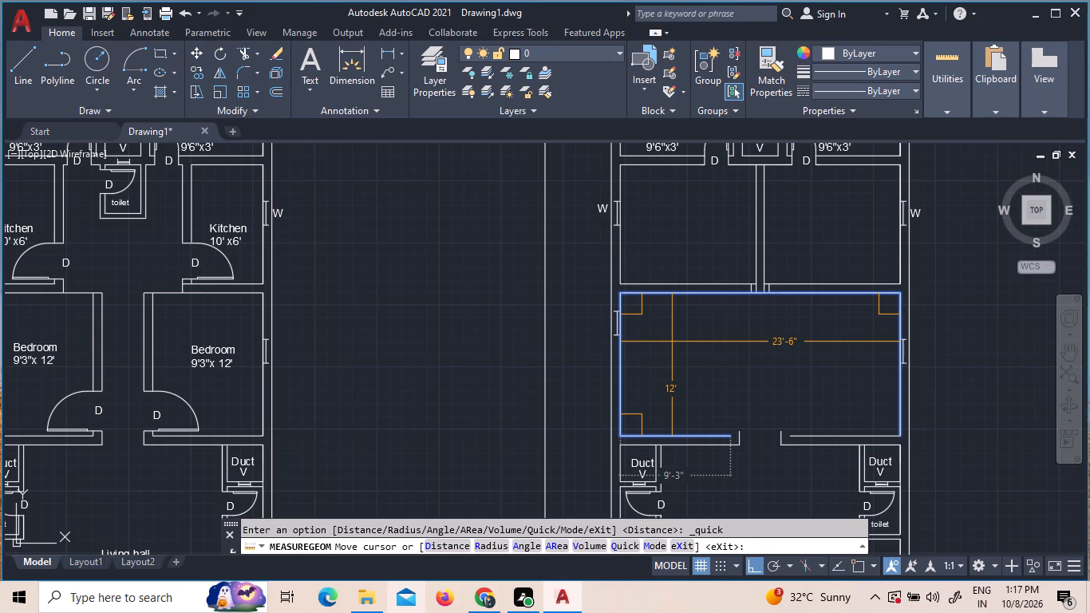
{"action": "key", "text": "grave"}
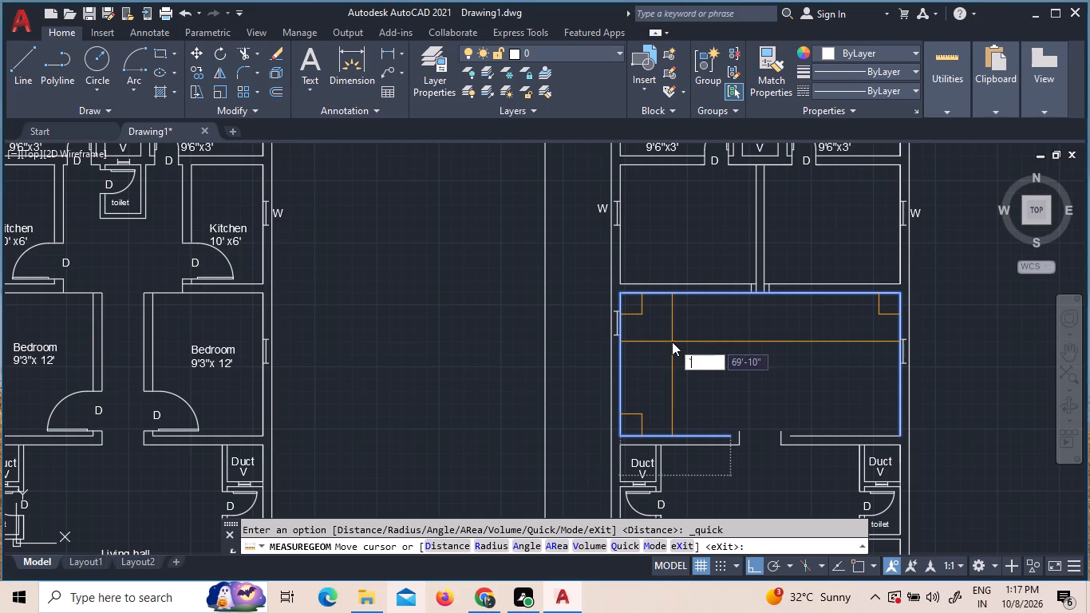
{"action": "key", "text": "BackSpace"}
{"action": "key", "text": "Escape"}
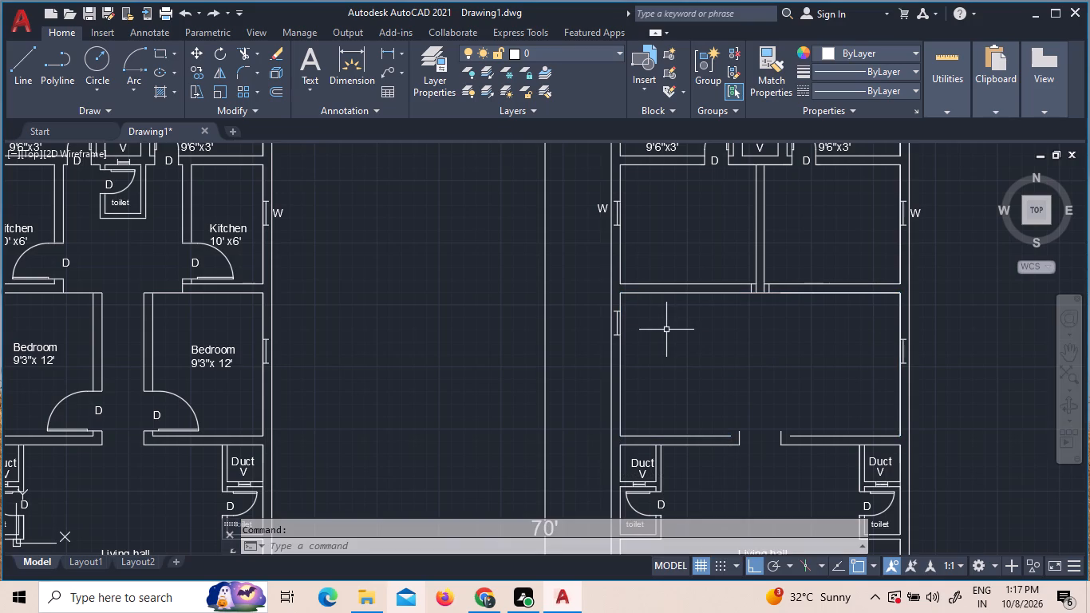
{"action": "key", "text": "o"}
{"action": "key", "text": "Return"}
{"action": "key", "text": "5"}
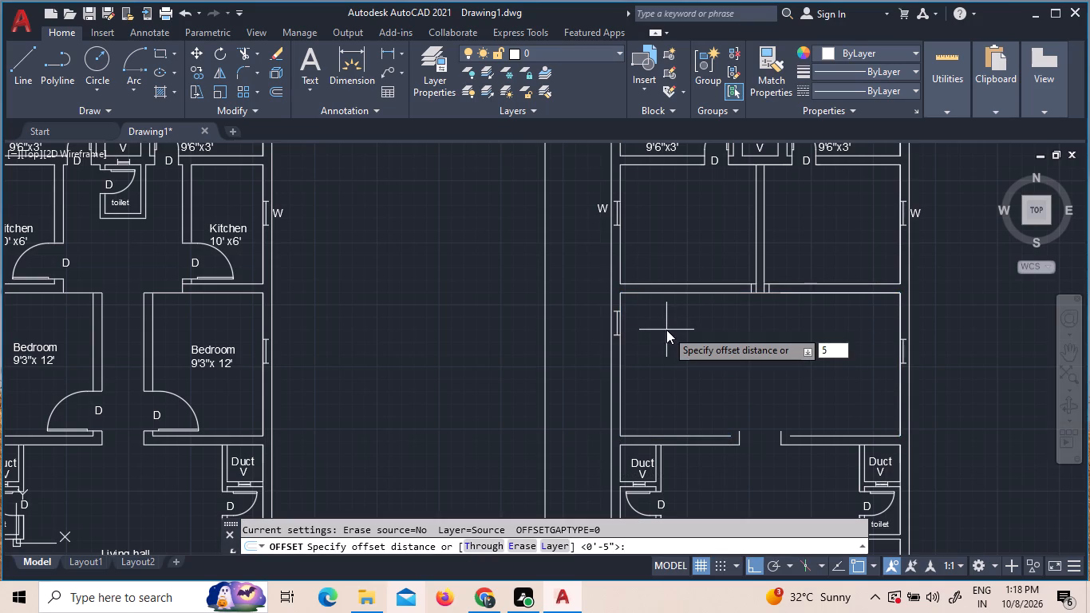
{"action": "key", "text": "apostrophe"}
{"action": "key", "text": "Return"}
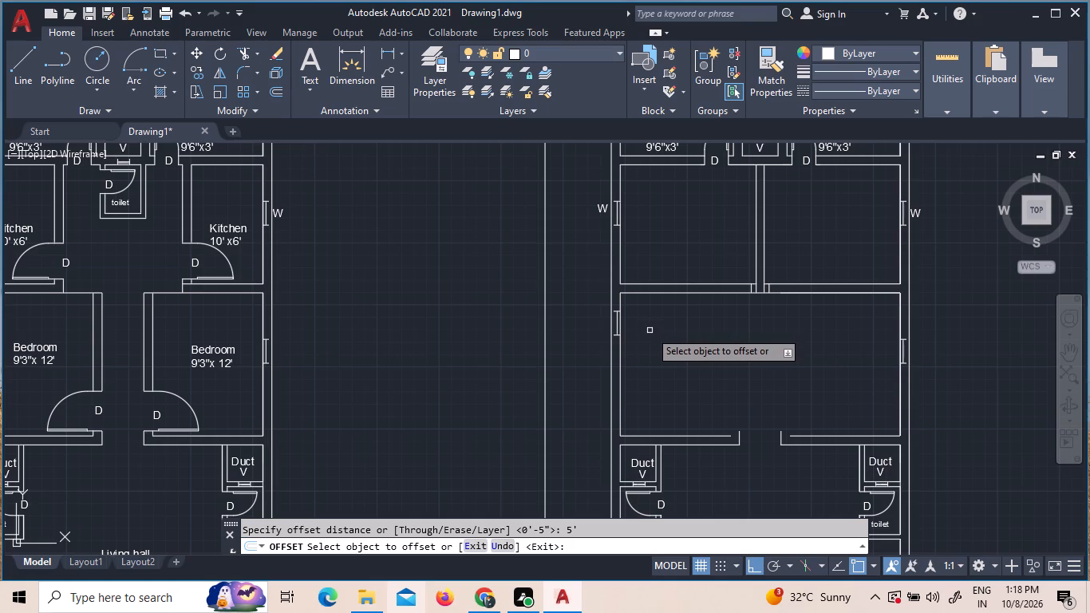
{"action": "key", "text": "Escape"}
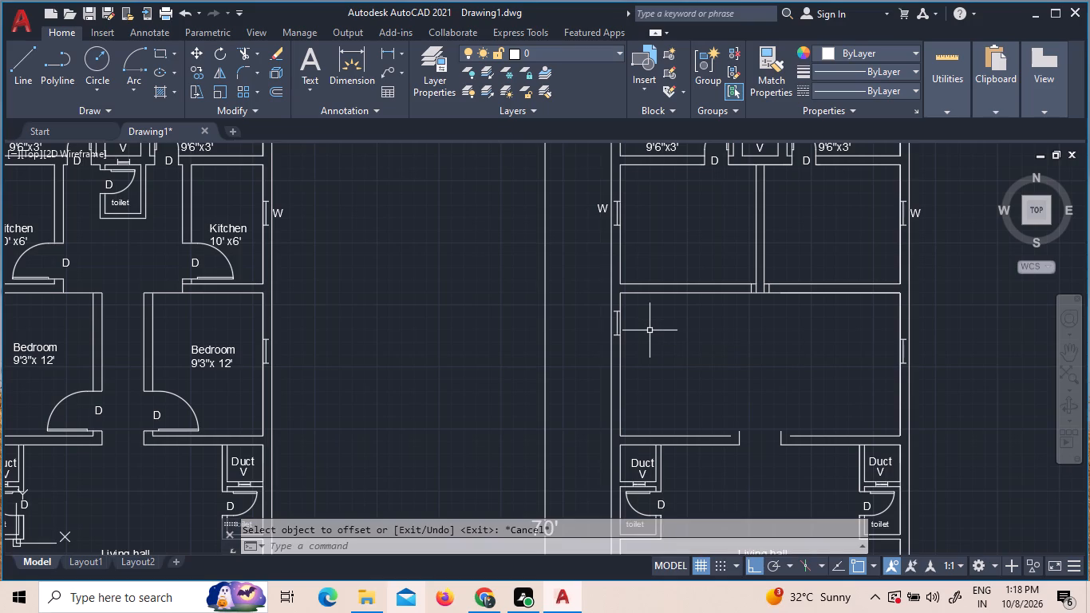
Offset the left inner wall line of the large room 6' into the room.
{"action": "key", "text": "o"}
{"action": "key", "text": "Return"}
{"action": "key", "text": "6"}
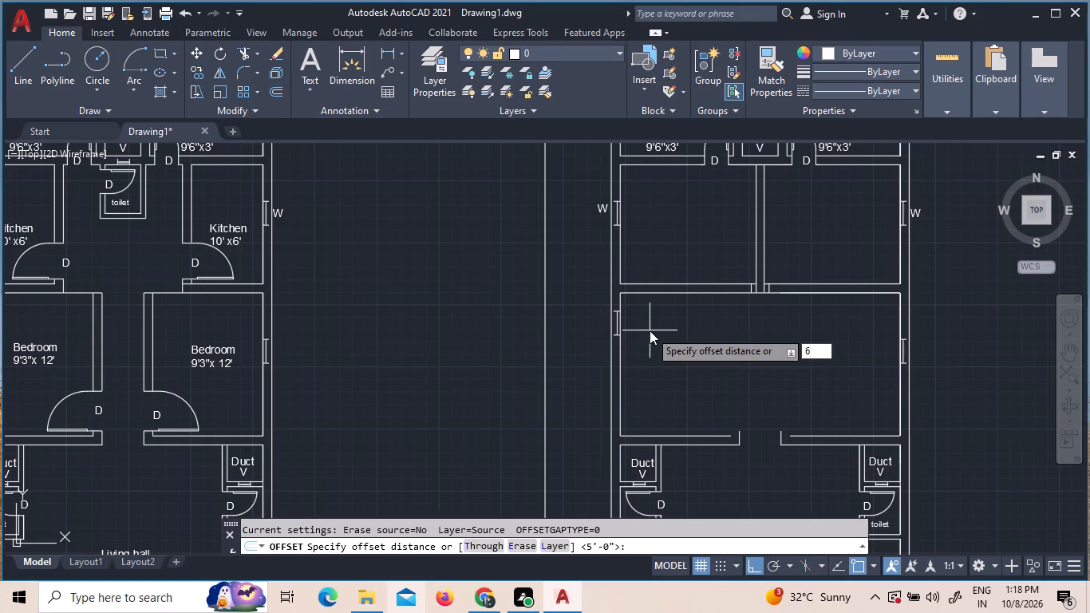
{"action": "key", "text": "shift+quotedbl"}
{"action": "key", "text": "BackSpace"}
{"action": "key", "text": "apostrophe"}
{"action": "key", "text": "Return"}
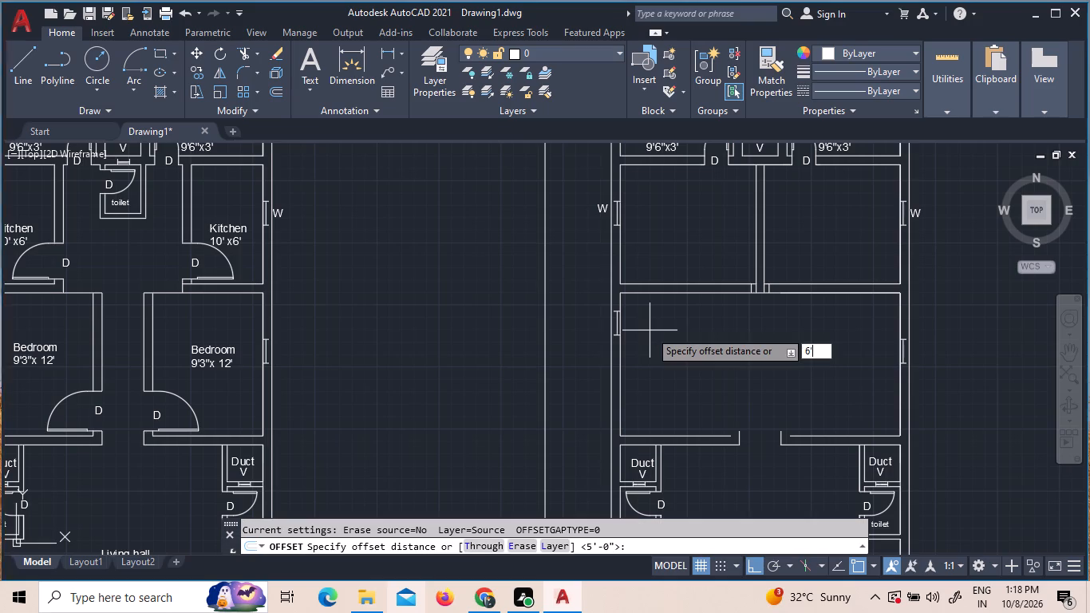
{"action": "left_click", "coordinate": [622, 362]}
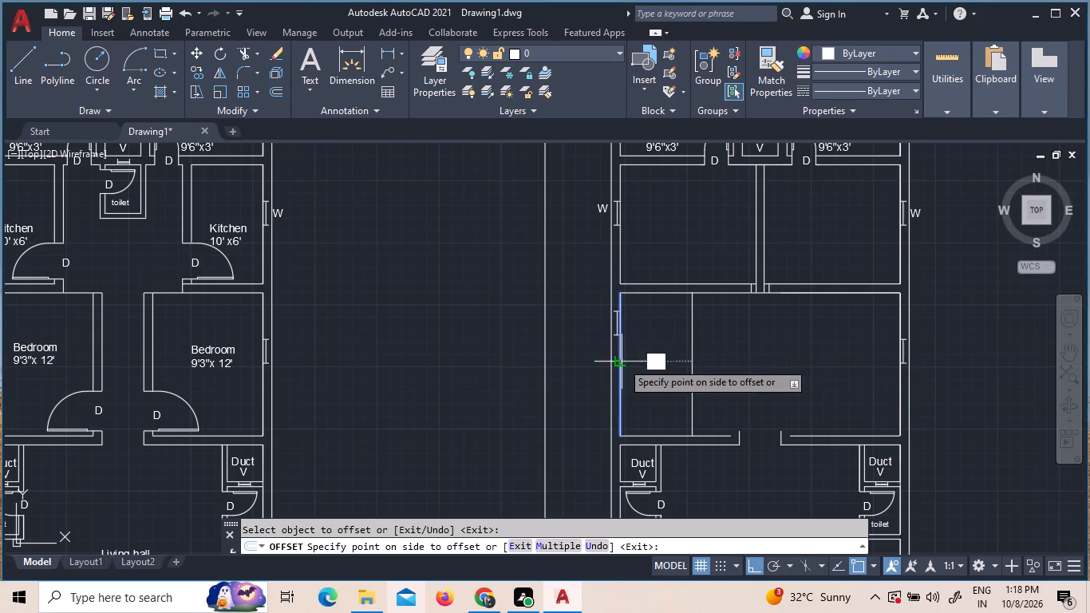
{"action": "left_click", "coordinate": [652, 358]}
{"action": "key", "text": "Escape"}
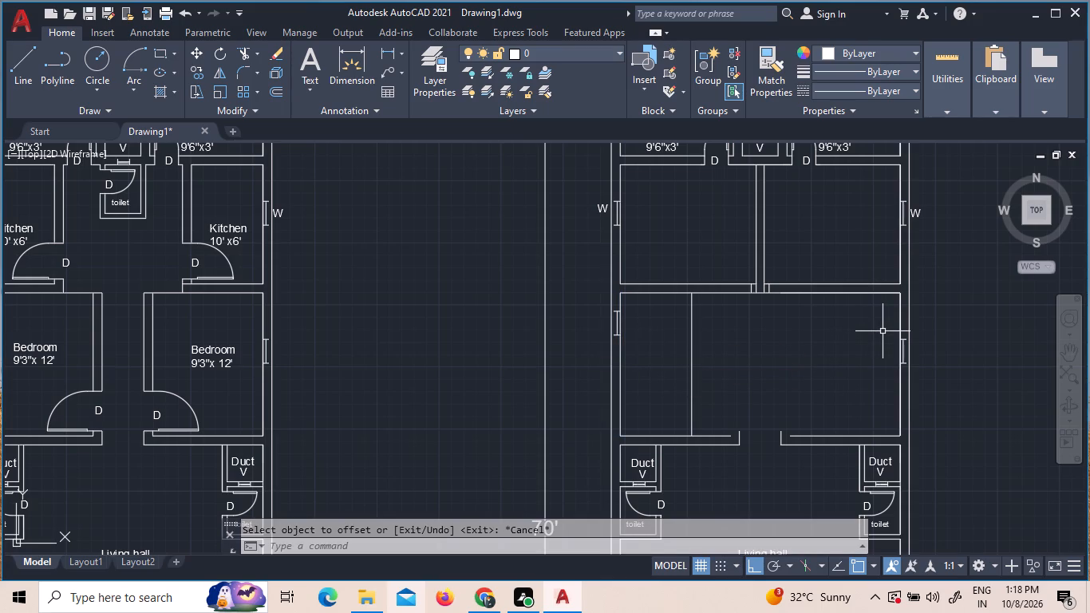
Offset the right inner wall line of the large room 6' into the room.
{"action": "key", "text": "o"}
{"action": "key", "text": "Return"}
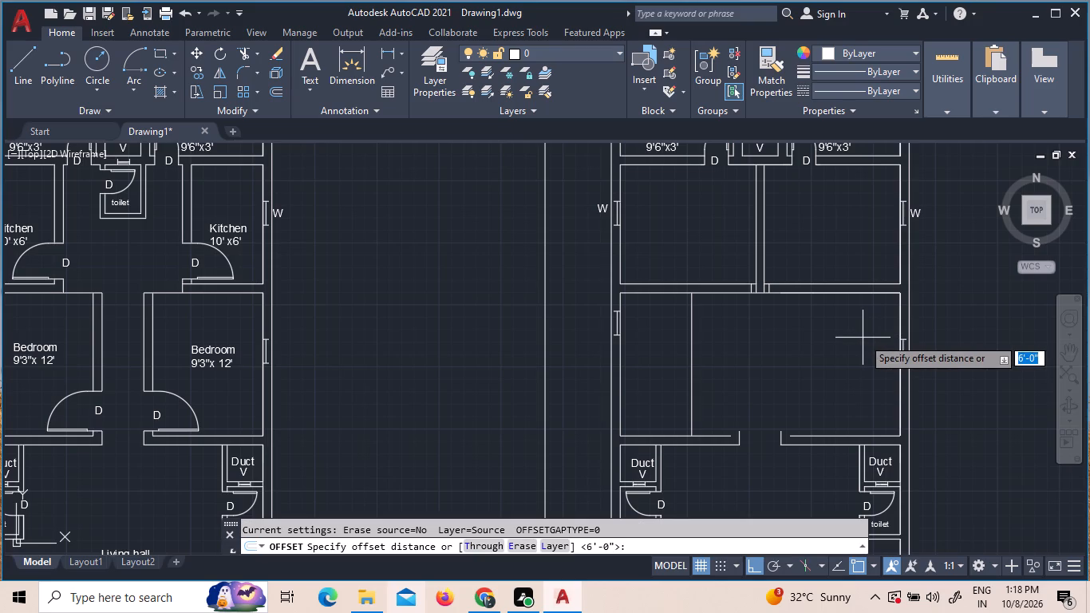
{"action": "key", "text": "Return"}
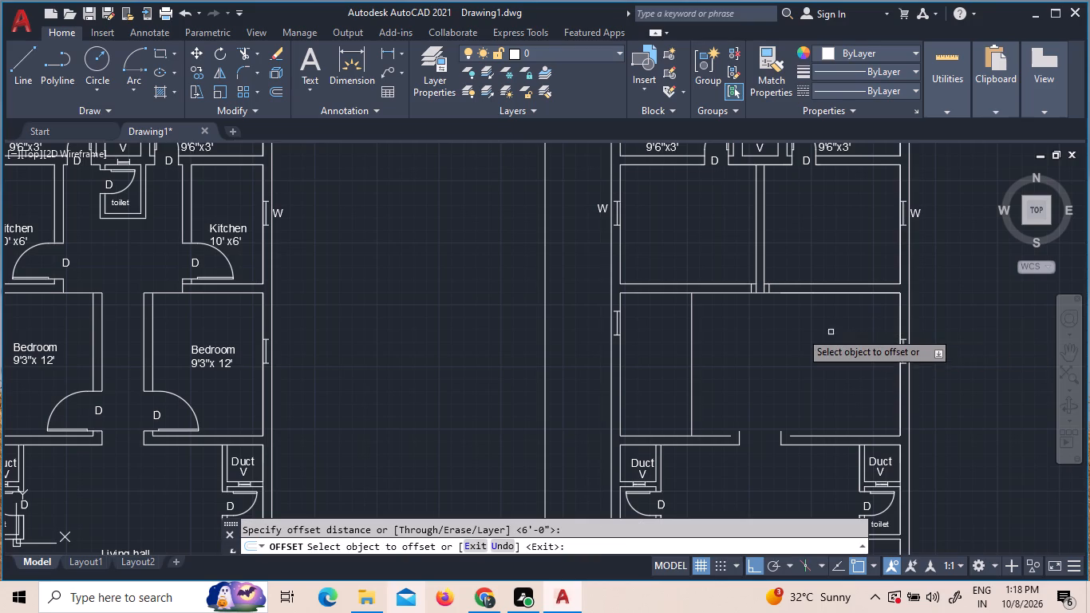
{"action": "left_click", "coordinate": [901, 306]}
{"action": "left_click", "coordinate": [856, 322]}
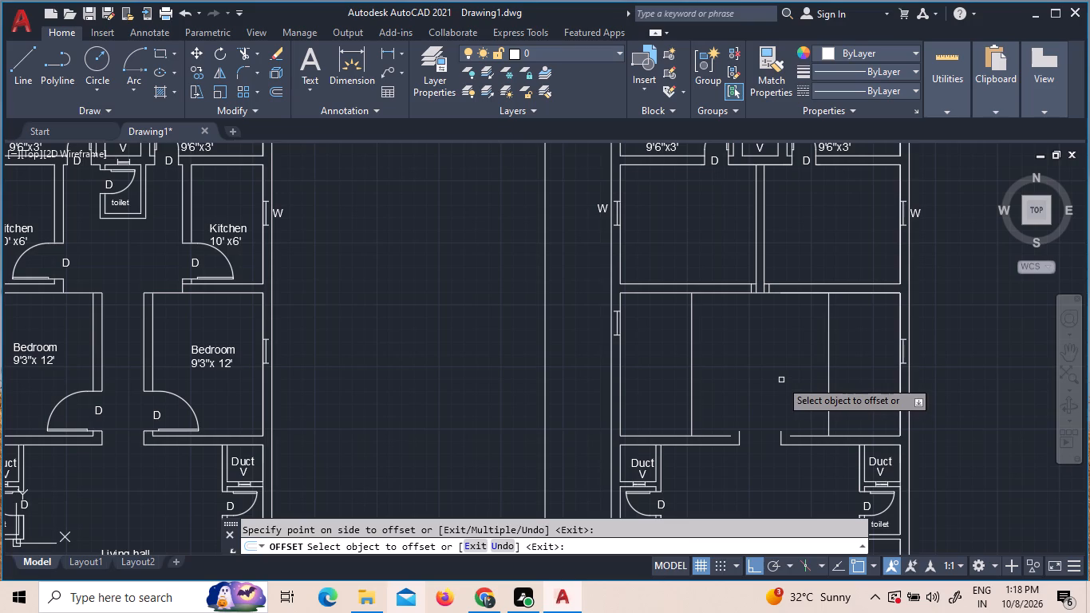
{"action": "key", "text": "Escape"}
{"action": "key", "text": "Escape"}
Offset both new partition lines in the large room 5" toward the room's centre to give the partitions thickness.
{"action": "key", "text": "o"}
{"action": "key", "text": "Return"}
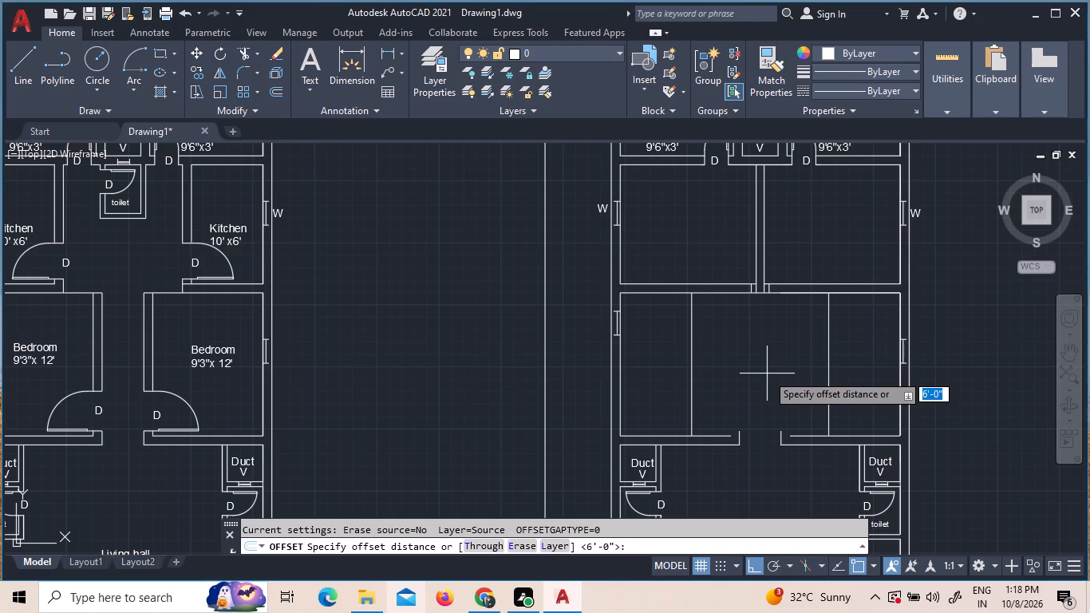
{"action": "key", "text": "5"}
{"action": "key", "text": "shift+quotedbl"}
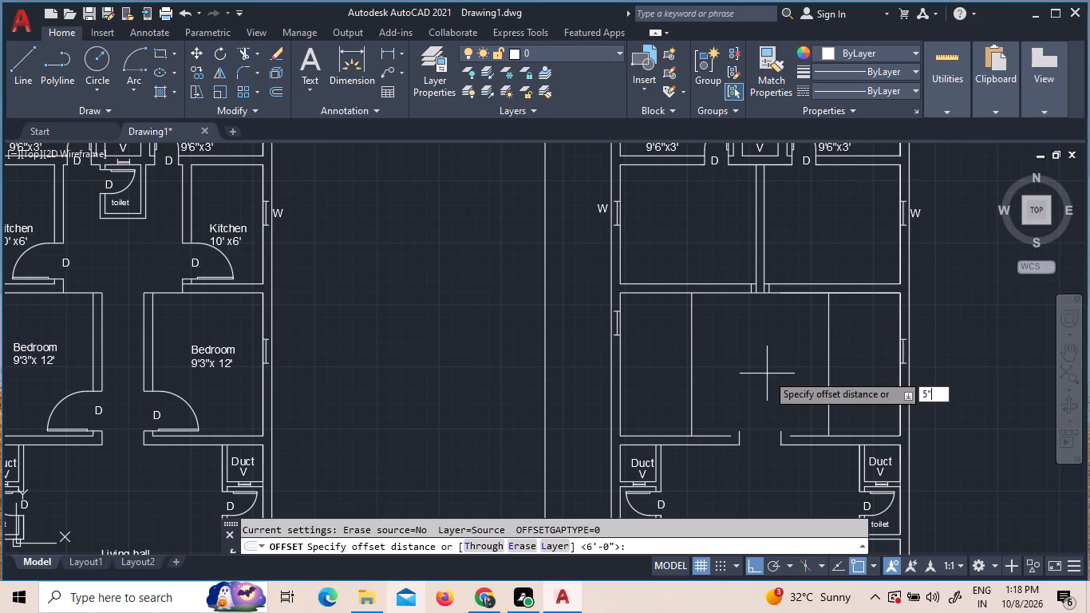
{"action": "key", "text": "Return"}
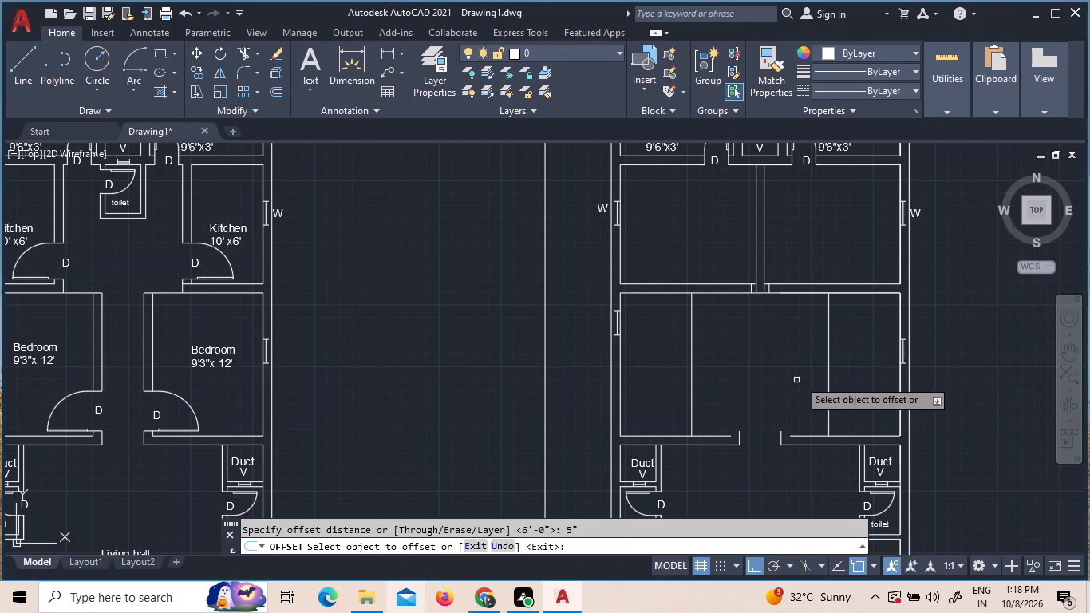
{"action": "left_click", "coordinate": [830, 382]}
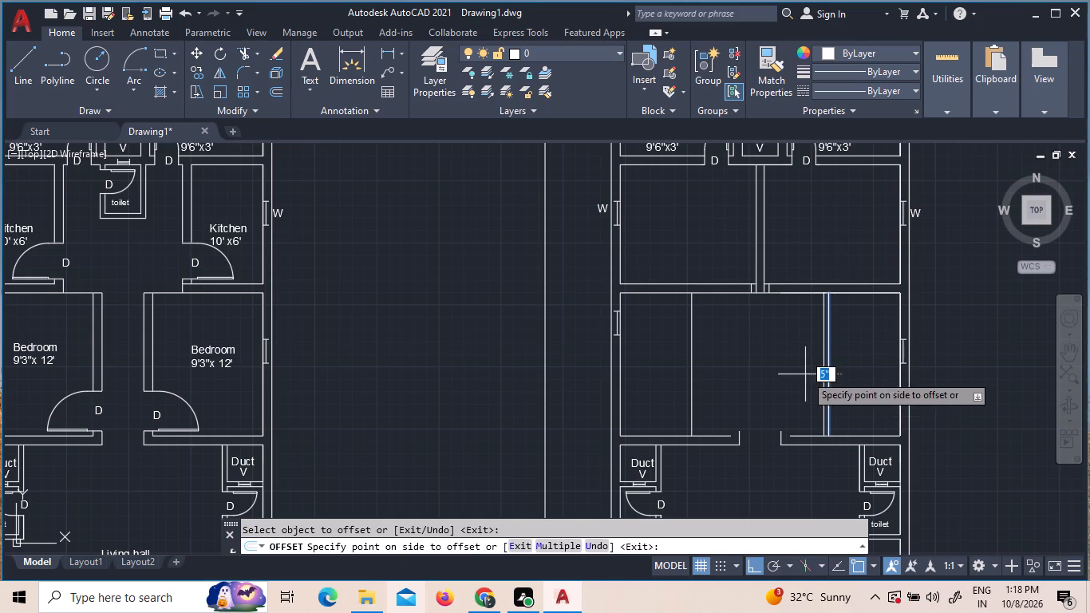
{"action": "left_click", "coordinate": [805, 374]}
{"action": "left_click", "coordinate": [692, 357]}
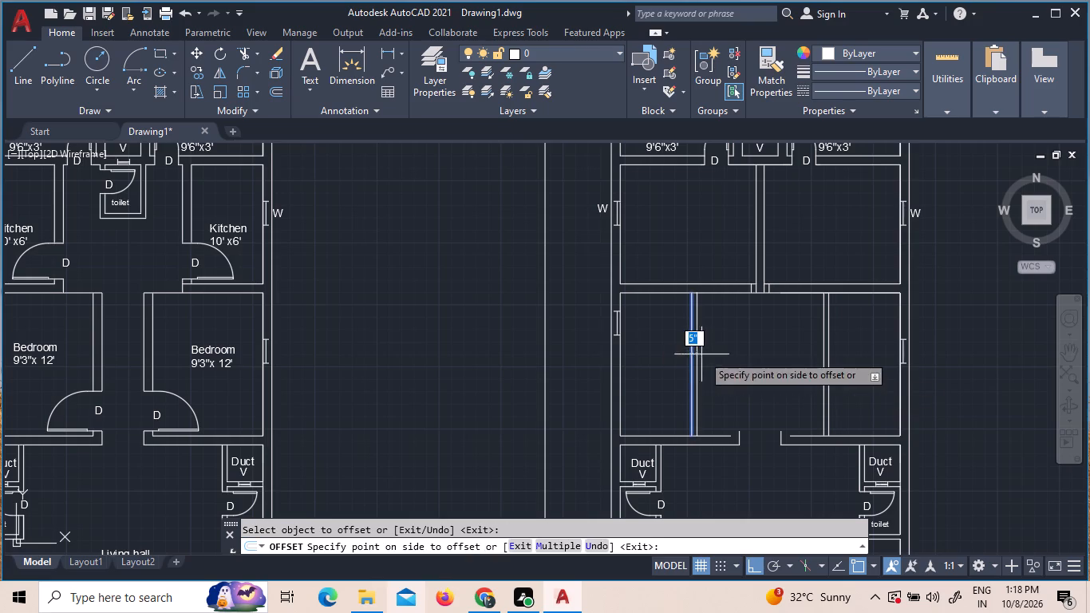
{"action": "left_click", "coordinate": [729, 354]}
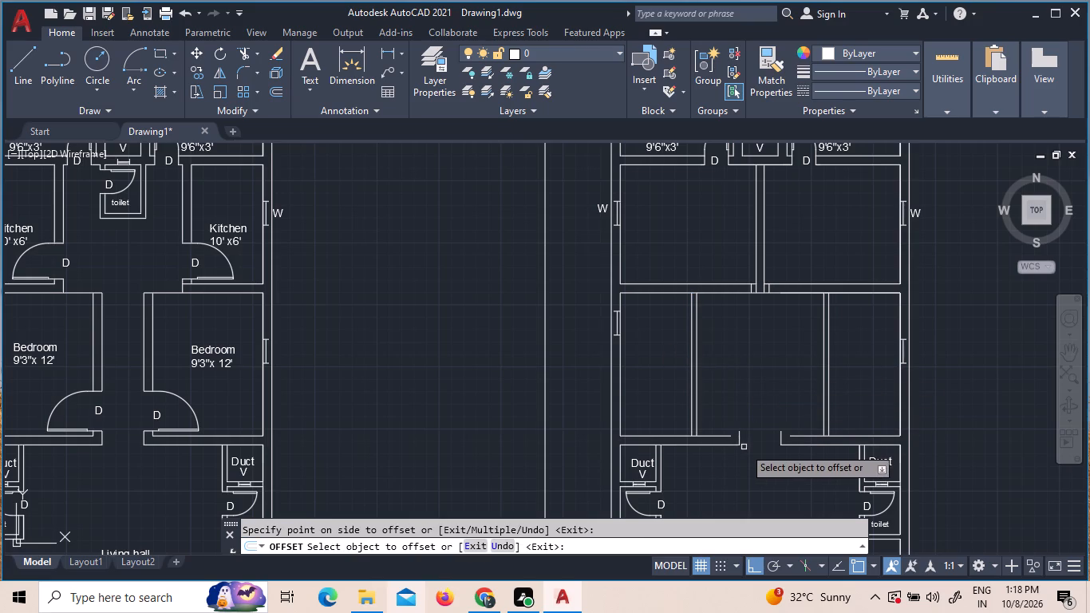
{"action": "key", "text": "Escape"}
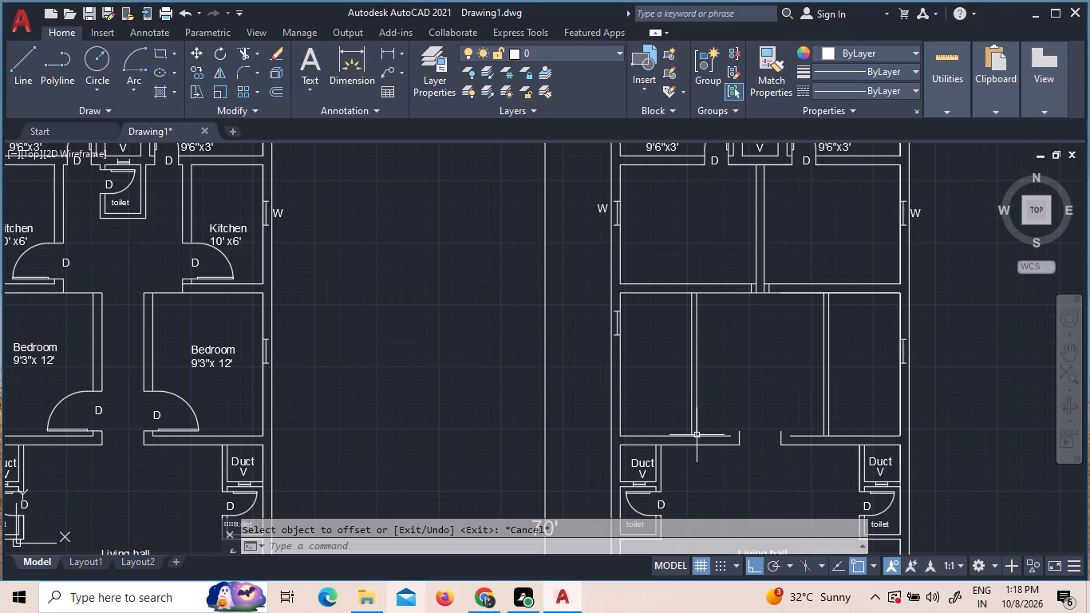
Extend the centre-facing line of each new partition across the thickness of the walls at its lower and upper ends.
{"action": "key", "text": "r"}
{"action": "key", "text": "BackSpace"}
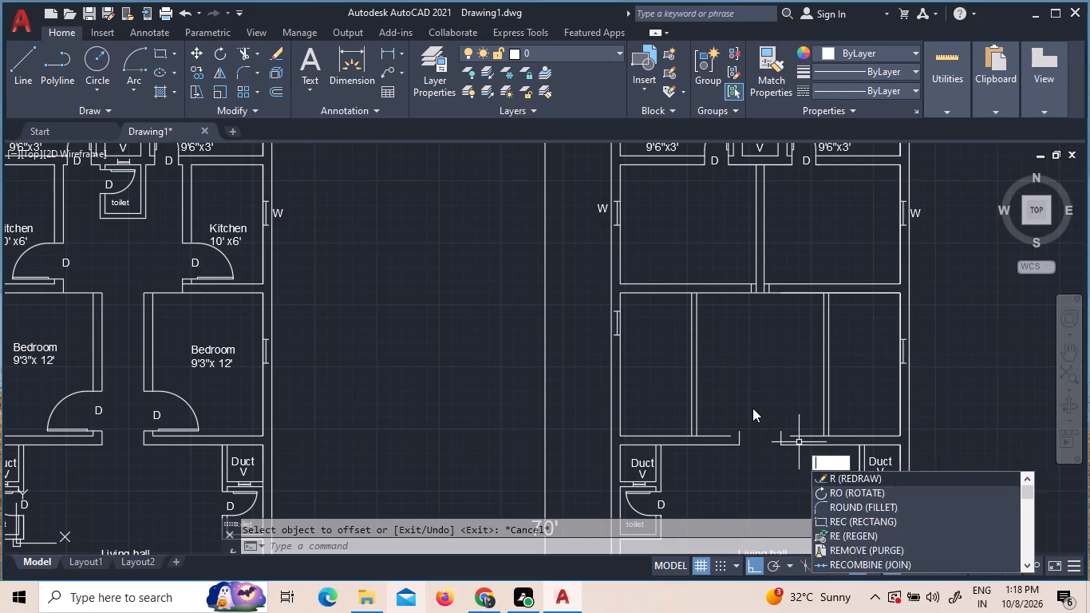
{"action": "type", "text": "EX"}
{"action": "key", "text": "space"}
{"action": "key", "text": "space"}
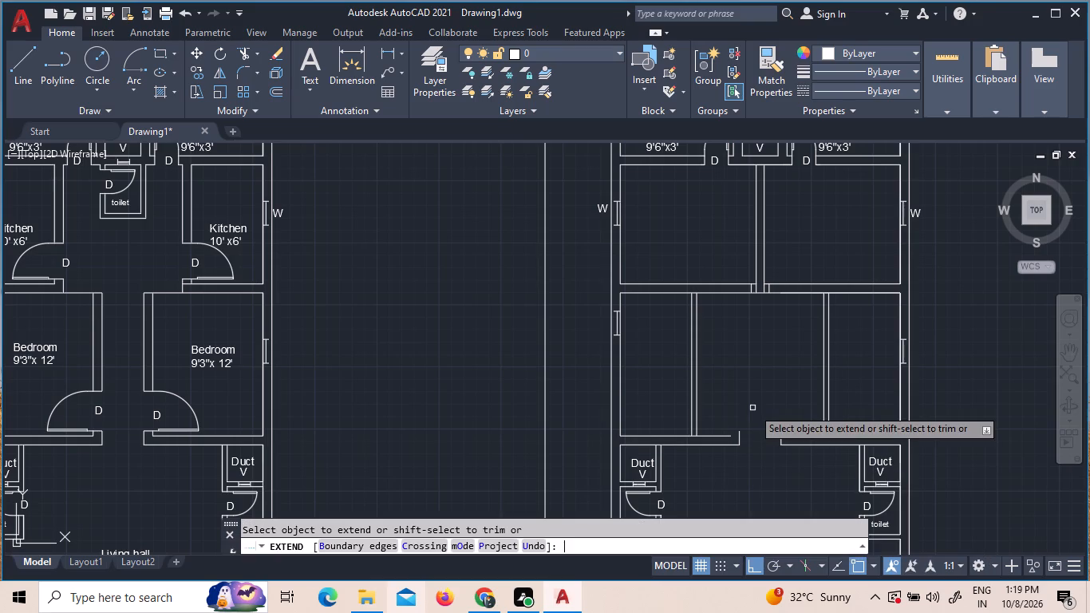
{"action": "left_click", "coordinate": [697, 429]}
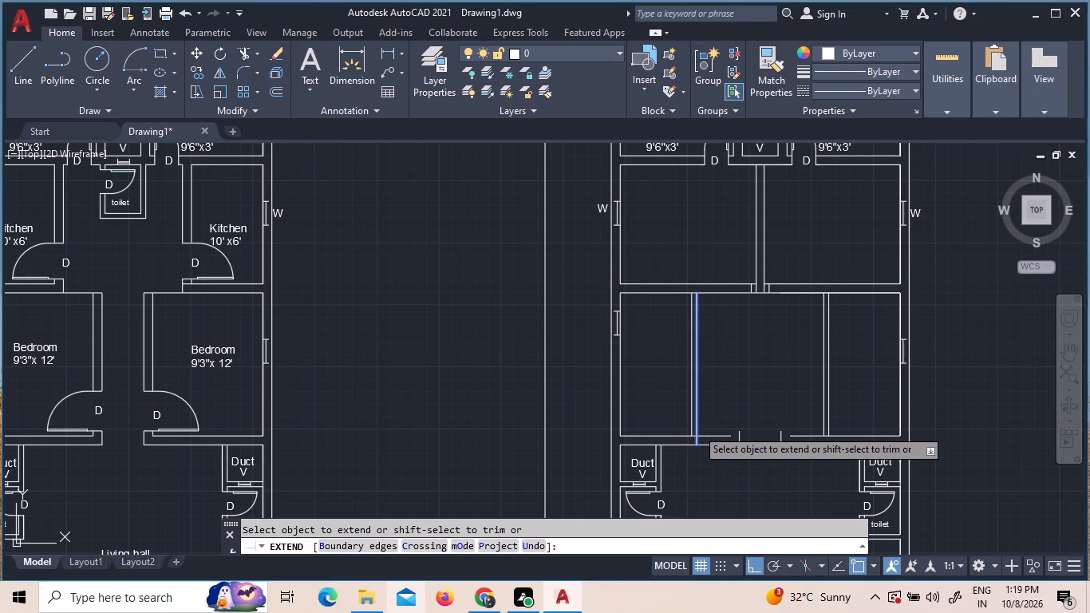
{"action": "left_click", "coordinate": [823, 420]}
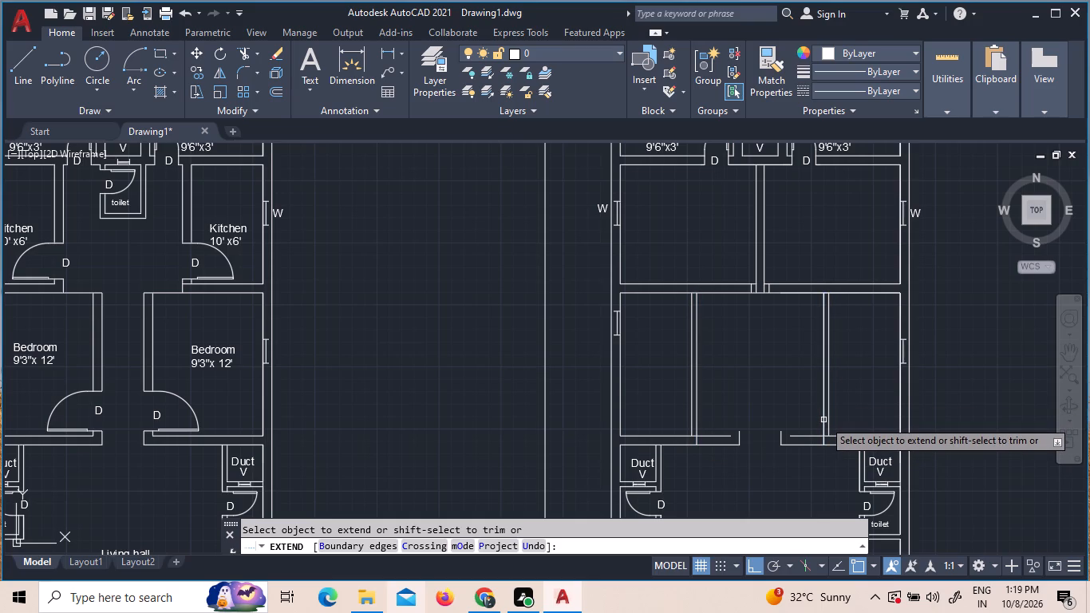
{"action": "left_click", "coordinate": [823, 297]}
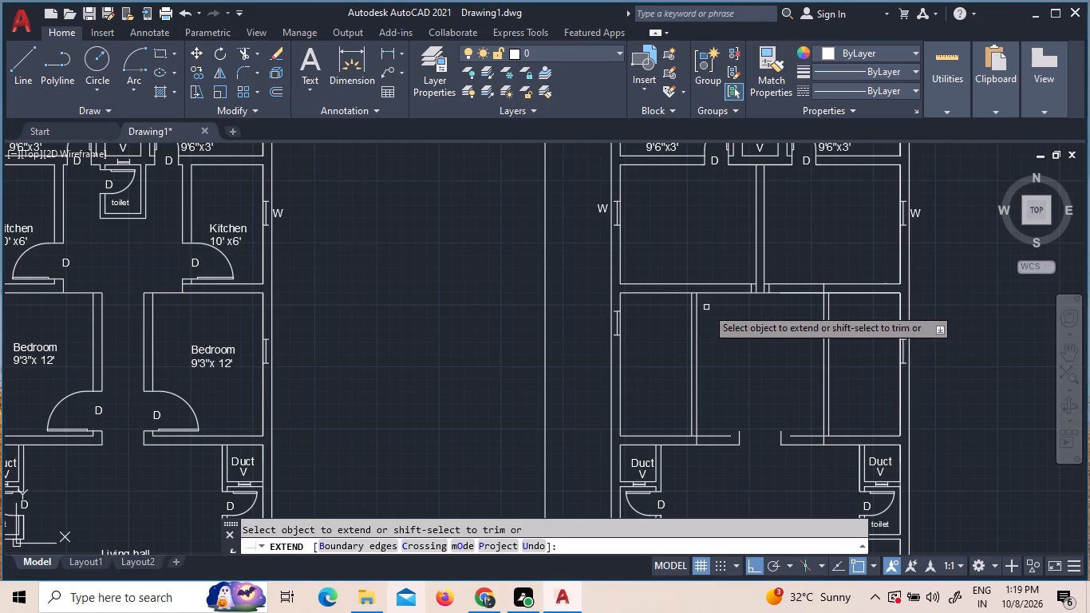
{"action": "left_click", "coordinate": [697, 298]}
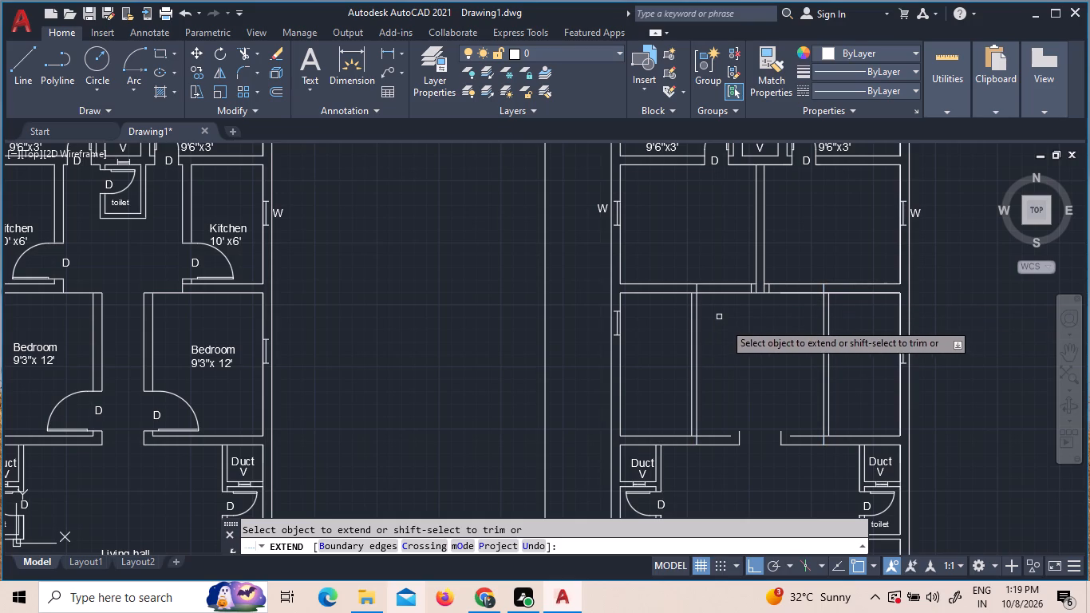
{"action": "key", "text": "Escape"}
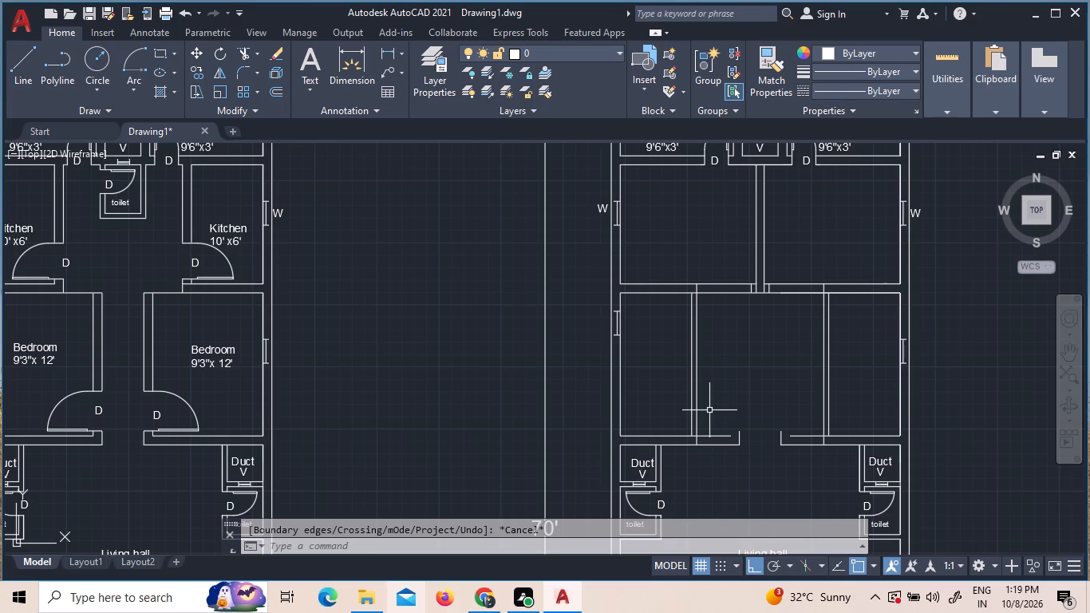
Trim away the lower wall lines and opening-edge stubs between the two new partitions, leaving the middle space open to the living hall.
{"action": "type", "text": "TR"}
{"action": "key", "text": "space"}
{"action": "key", "text": "space"}
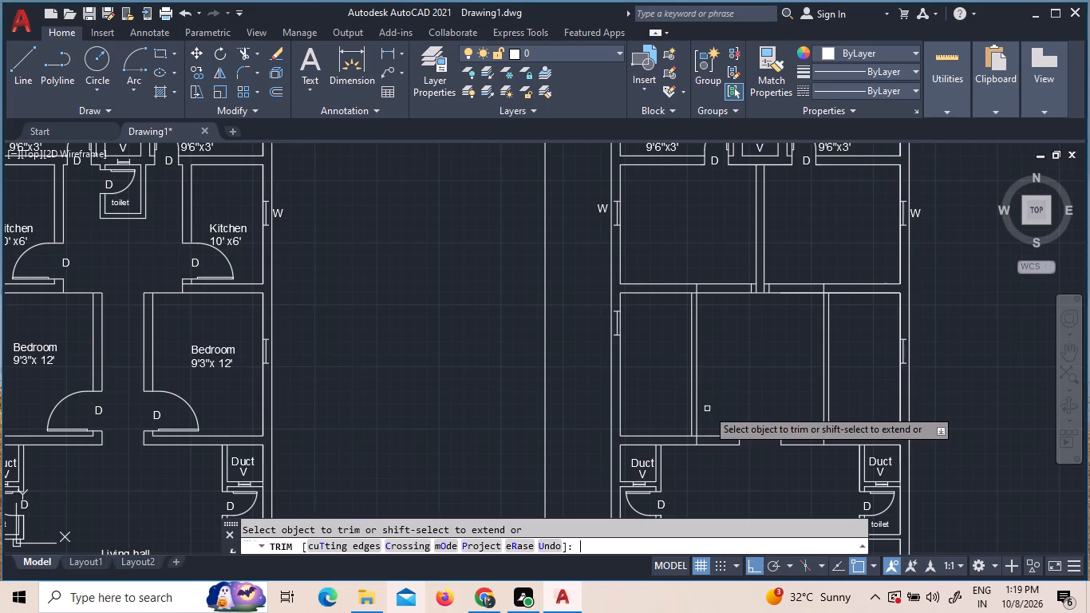
{"action": "left_click_drag", "start_coordinate": [817, 474], "coordinate": [819, 457]}
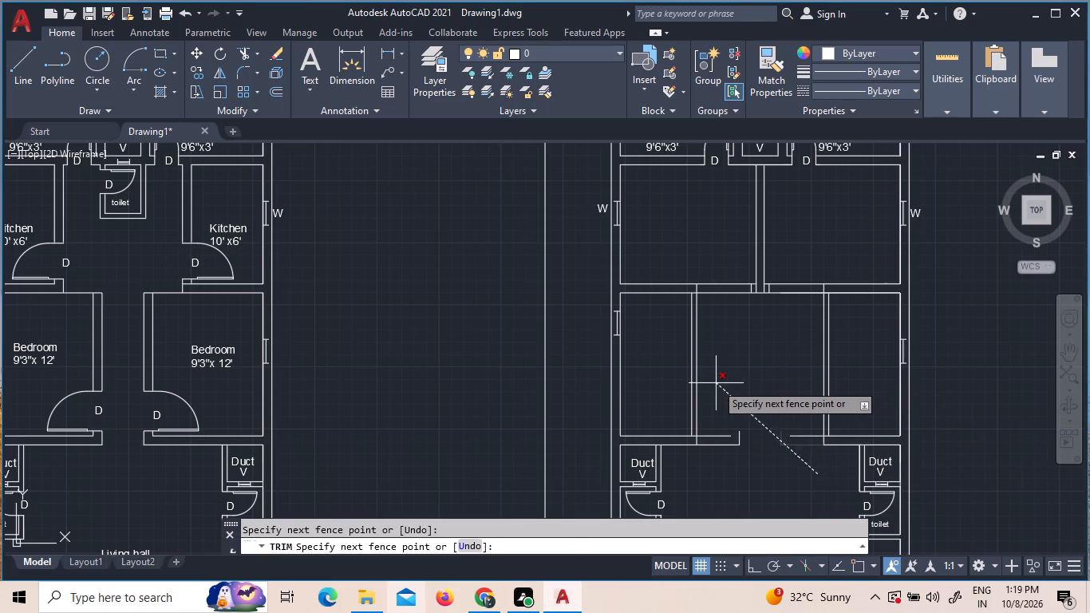
{"action": "left_click", "coordinate": [811, 386]}
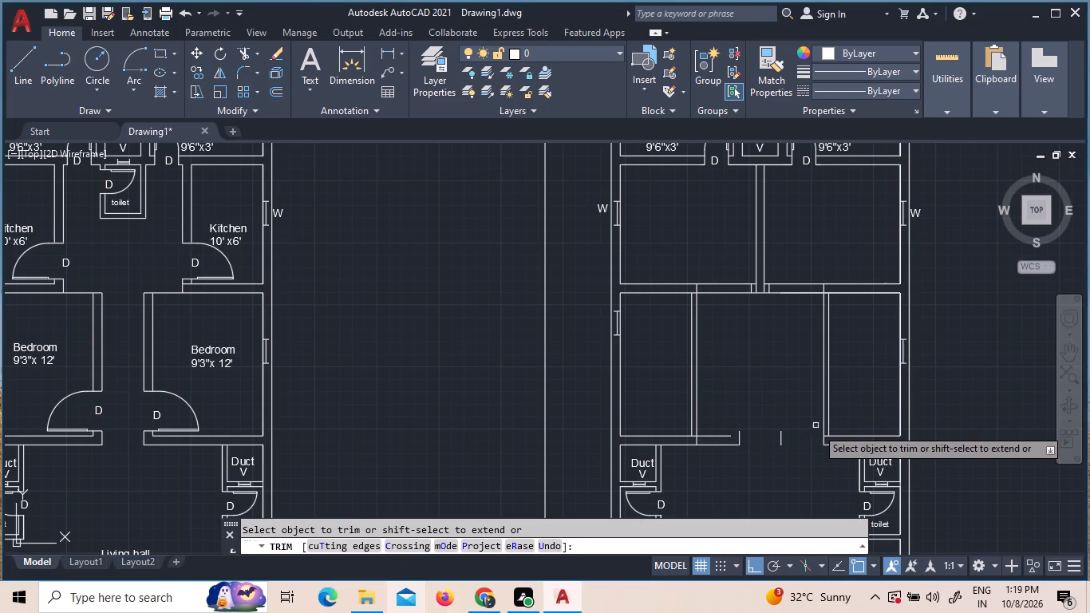
{"action": "left_click", "coordinate": [818, 448]}
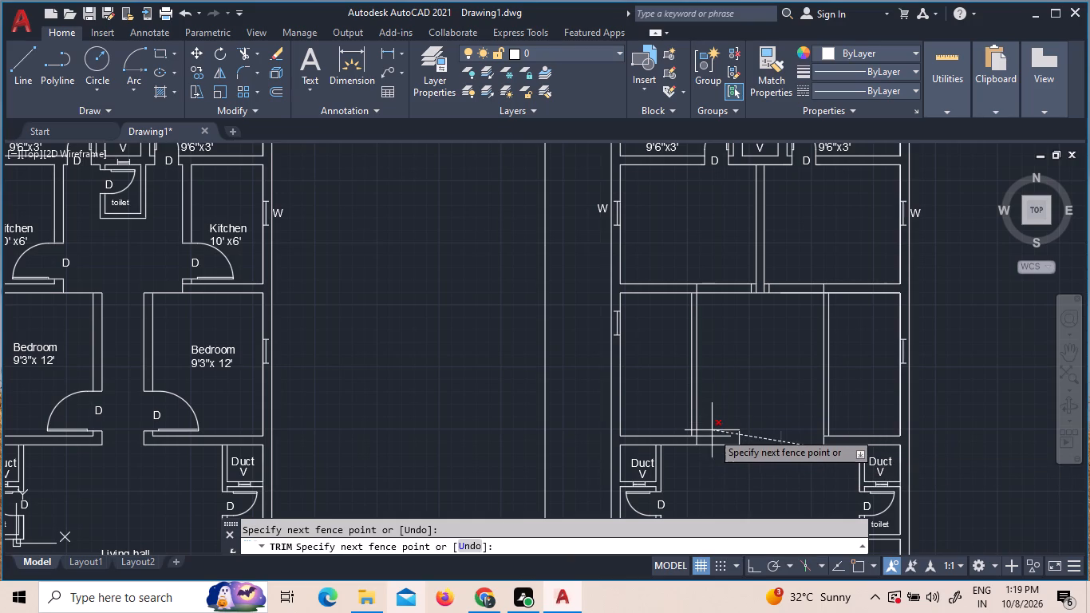
{"action": "left_click", "coordinate": [708, 434]}
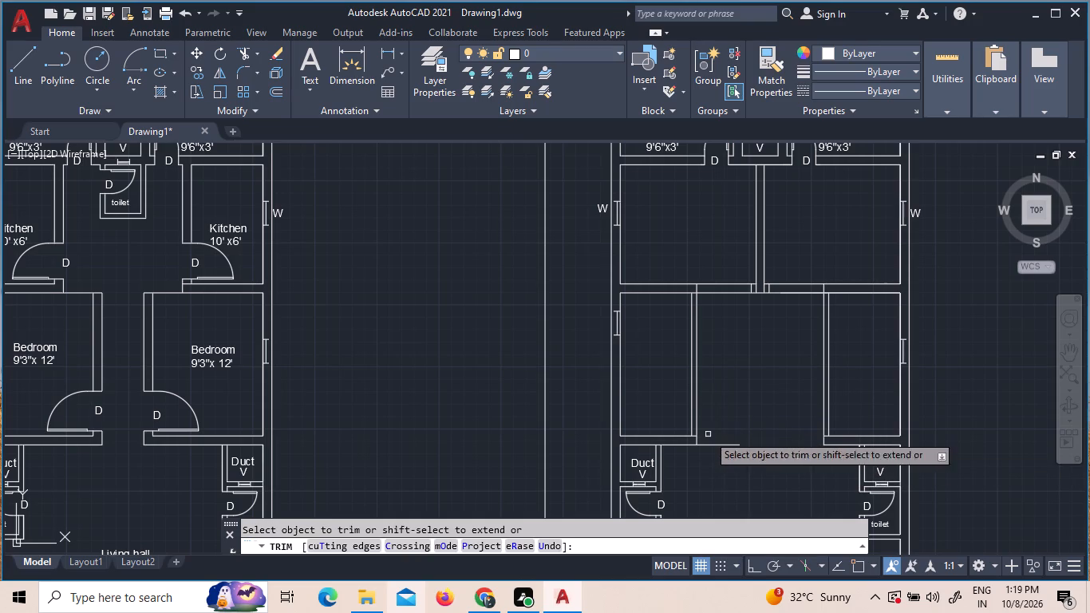
{"action": "left_click", "coordinate": [727, 428]}
{"action": "left_click", "coordinate": [705, 490]}
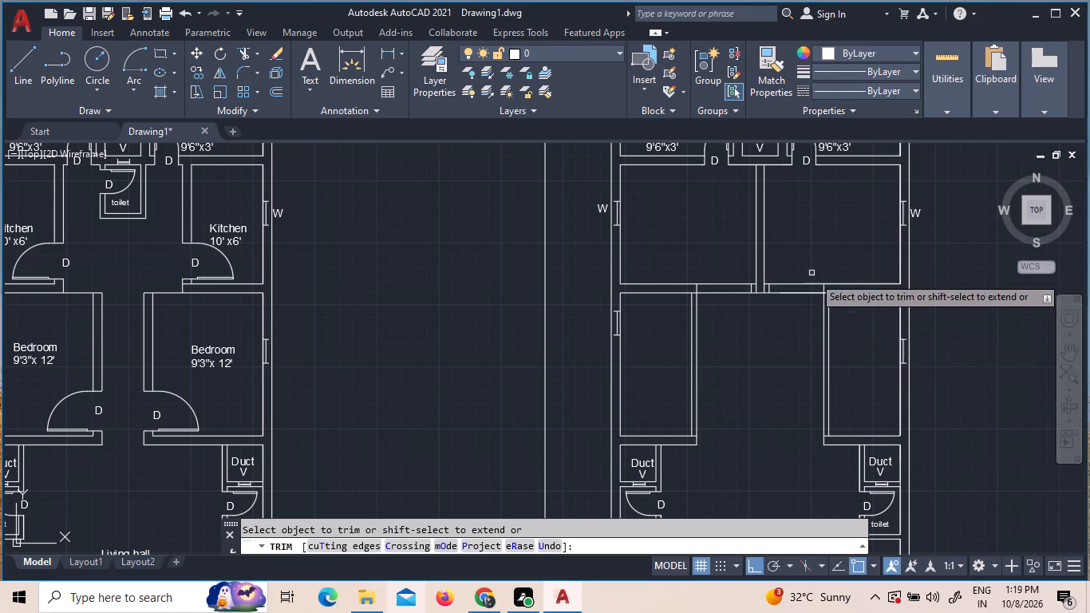
Trim the lower wall's inner line where it crosses the thickness of the left and right partitions.
{"action": "scroll", "coordinate": [753, 370], "scroll_direction": "down", "scroll_amount": 1}
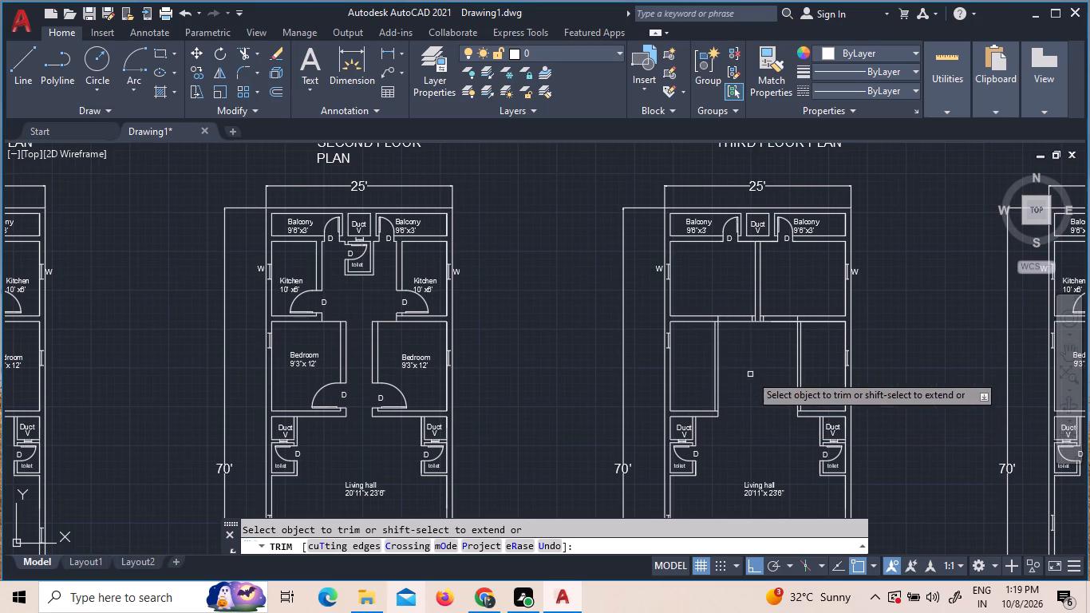
{"action": "scroll", "coordinate": [726, 419], "scroll_direction": "up", "scroll_amount": 2}
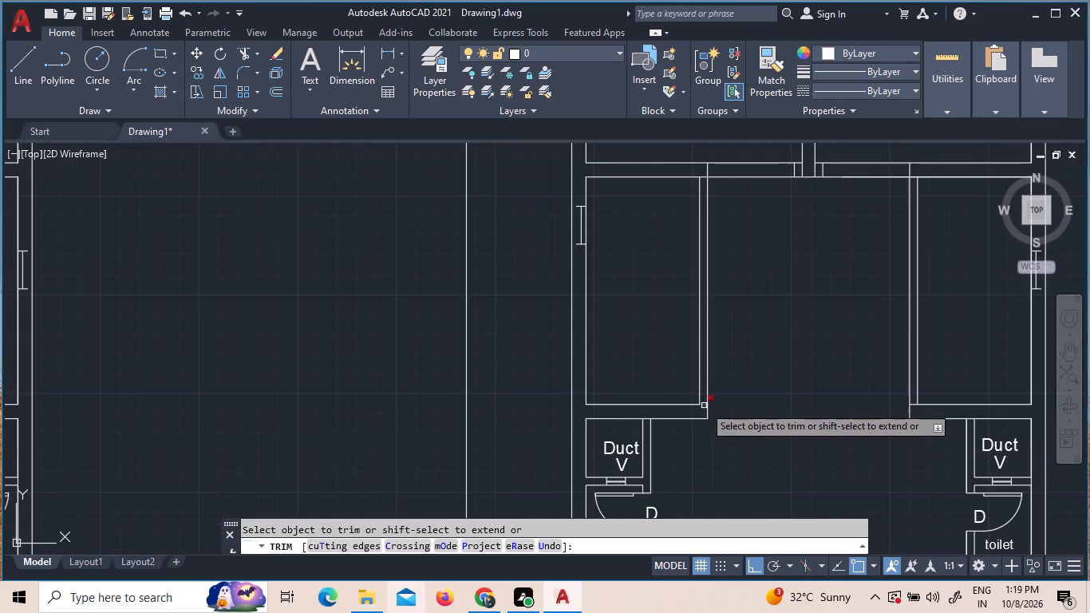
{"action": "scroll", "coordinate": [714, 405], "scroll_direction": "up", "scroll_amount": 4}
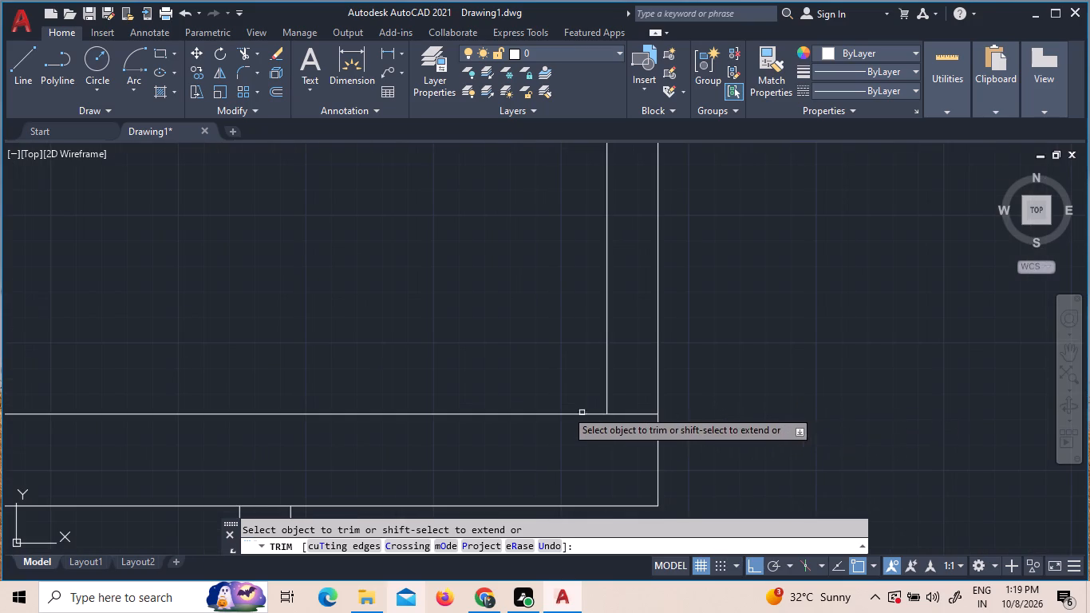
{"action": "left_click", "coordinate": [639, 413]}
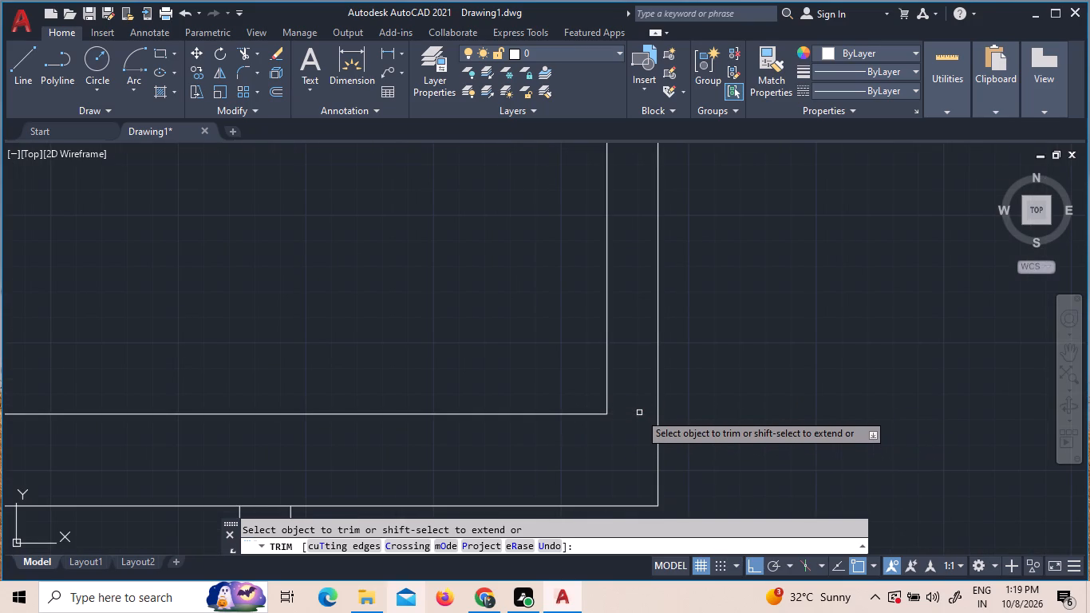
{"action": "scroll", "coordinate": [644, 404], "scroll_direction": "down", "scroll_amount": 4}
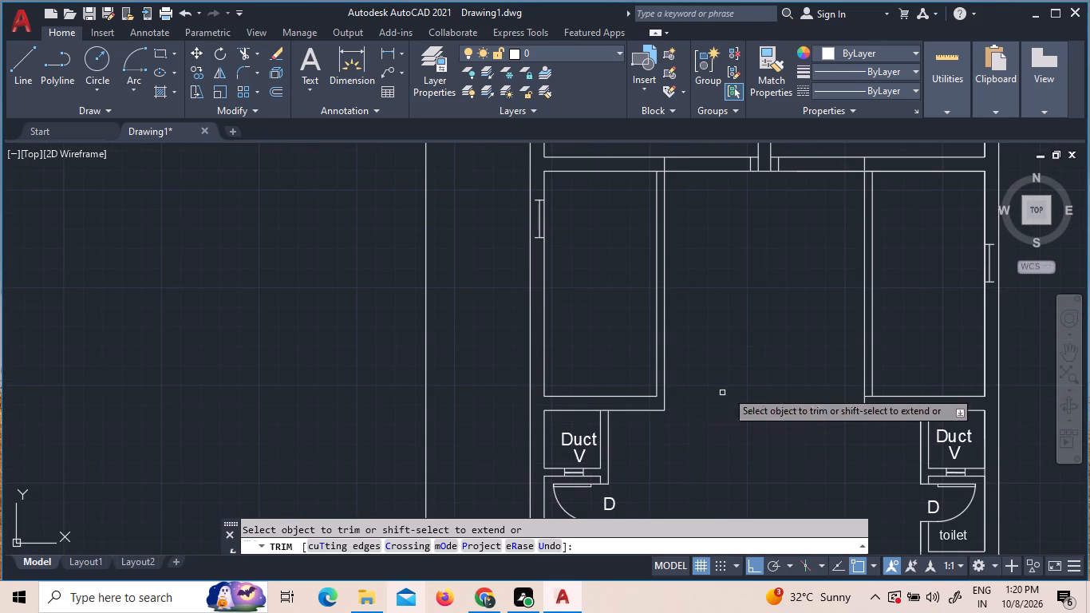
{"action": "scroll", "coordinate": [872, 404], "scroll_direction": "up", "scroll_amount": 2}
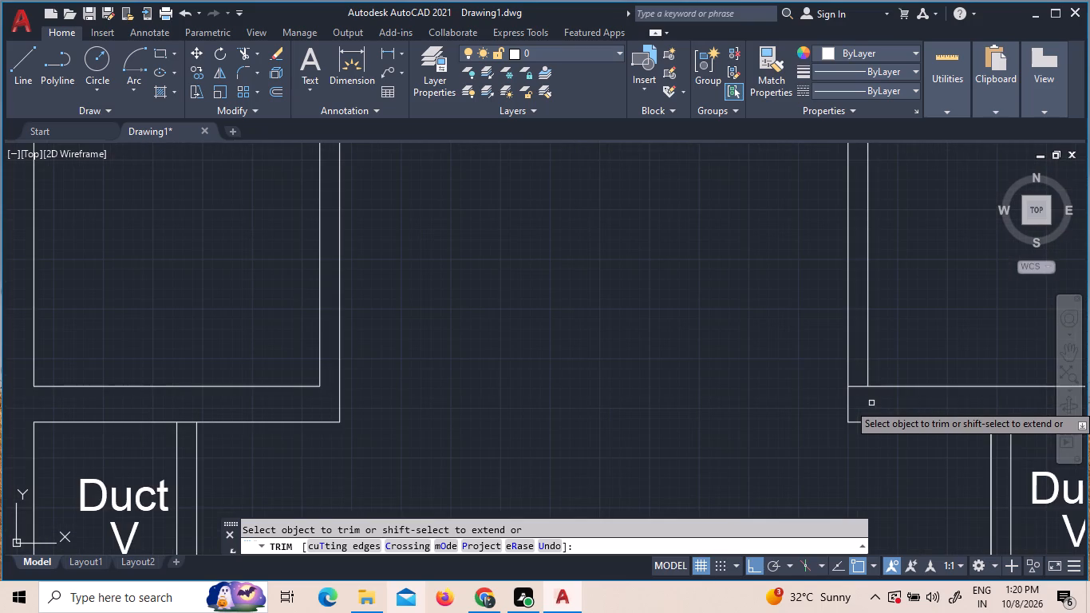
{"action": "left_click", "coordinate": [858, 389]}
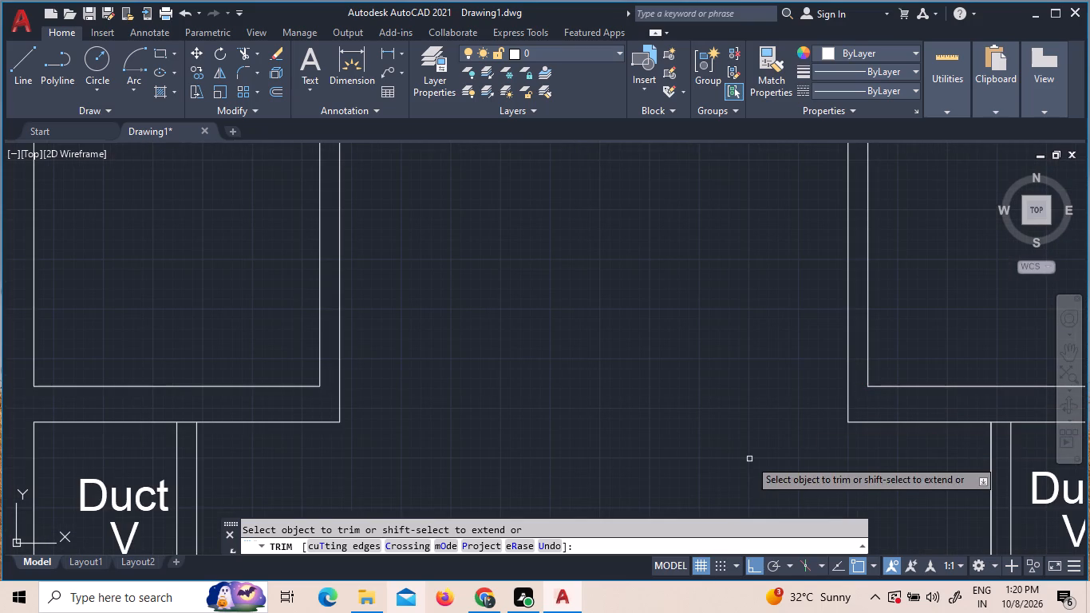
Trim the large room's top wall line where it crosses the thickness of the left and right partitions.
{"action": "scroll", "coordinate": [752, 448], "scroll_direction": "down", "scroll_amount": 3}
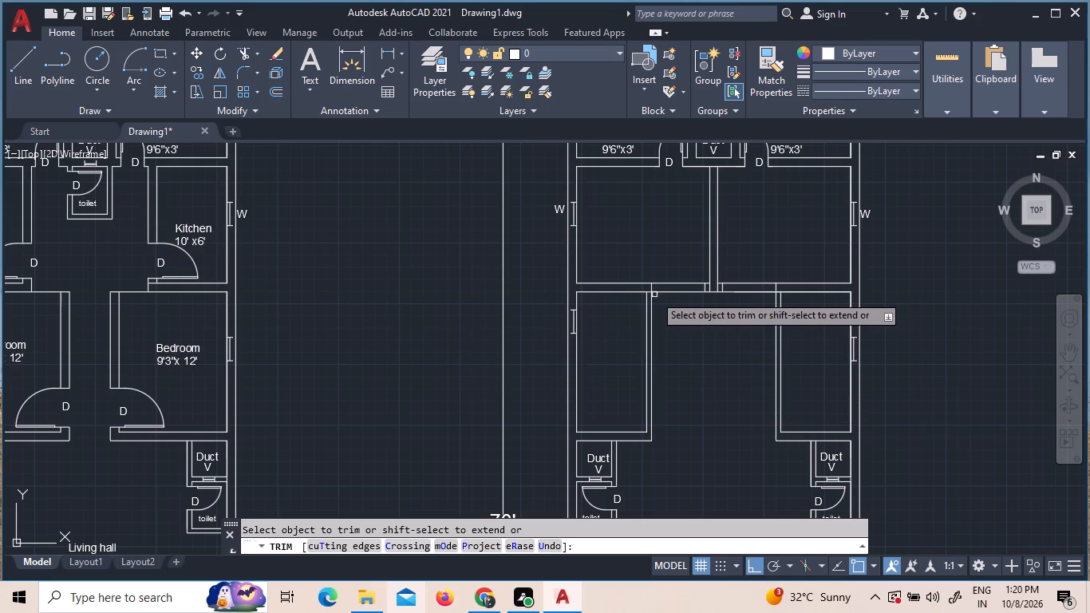
{"action": "scroll", "coordinate": [648, 289], "scroll_direction": "up", "scroll_amount": 2}
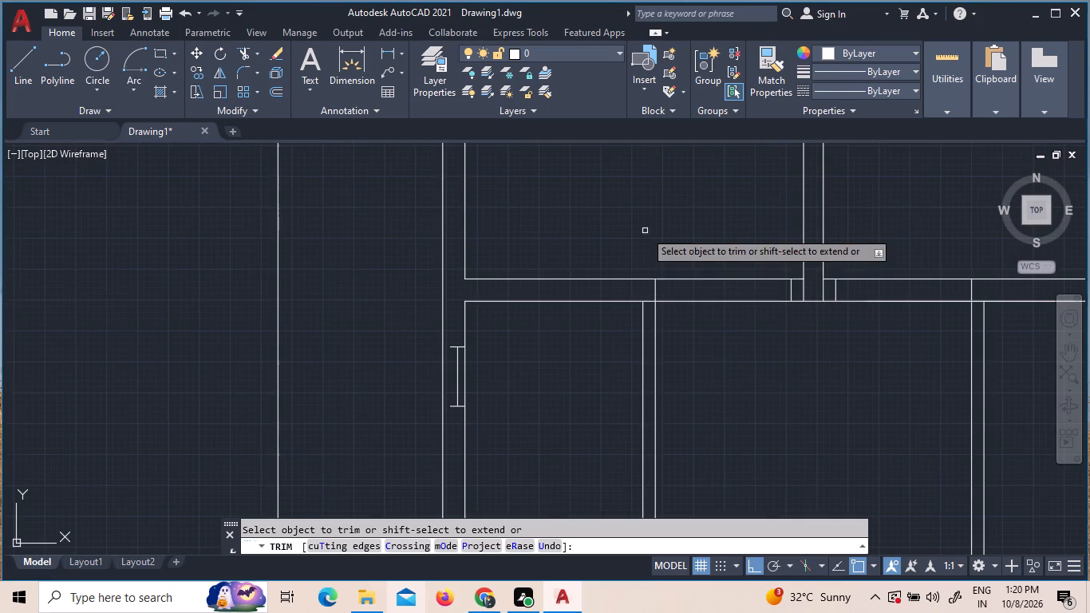
{"action": "left_click", "coordinate": [650, 300]}
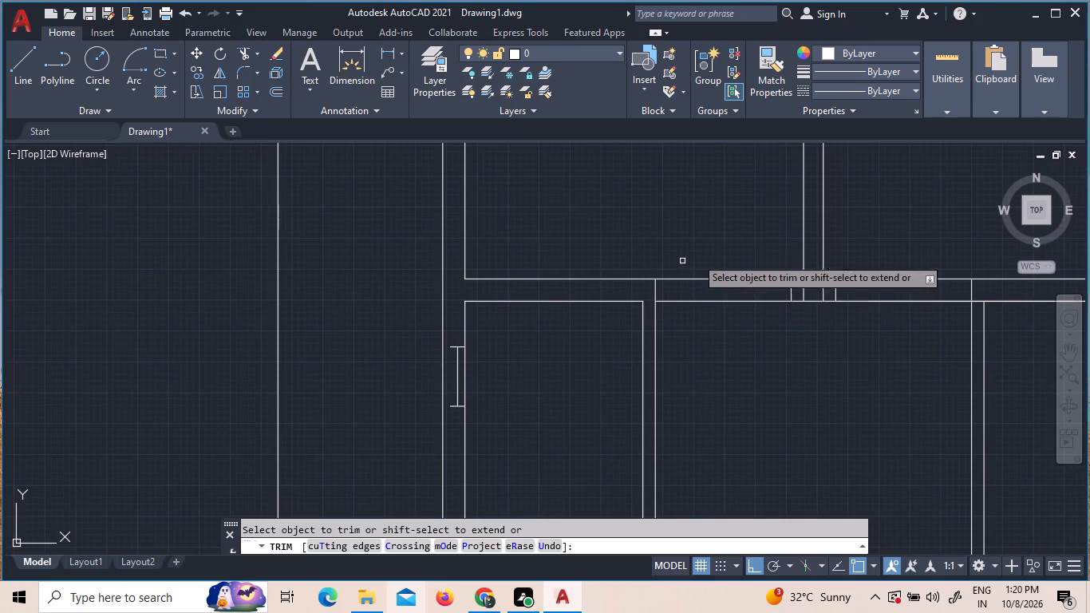
{"action": "left_click", "coordinate": [978, 302]}
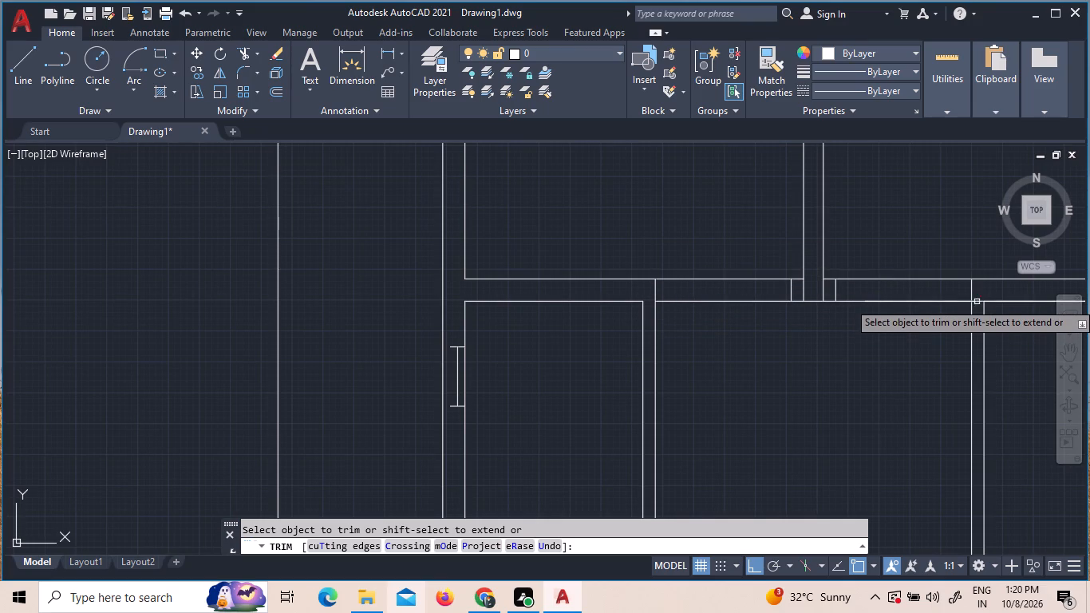
Trim the centre wall's two vertical lines where they cross the thickness of the horizontal wall at its lower end.
{"action": "left_click", "coordinate": [804, 284]}
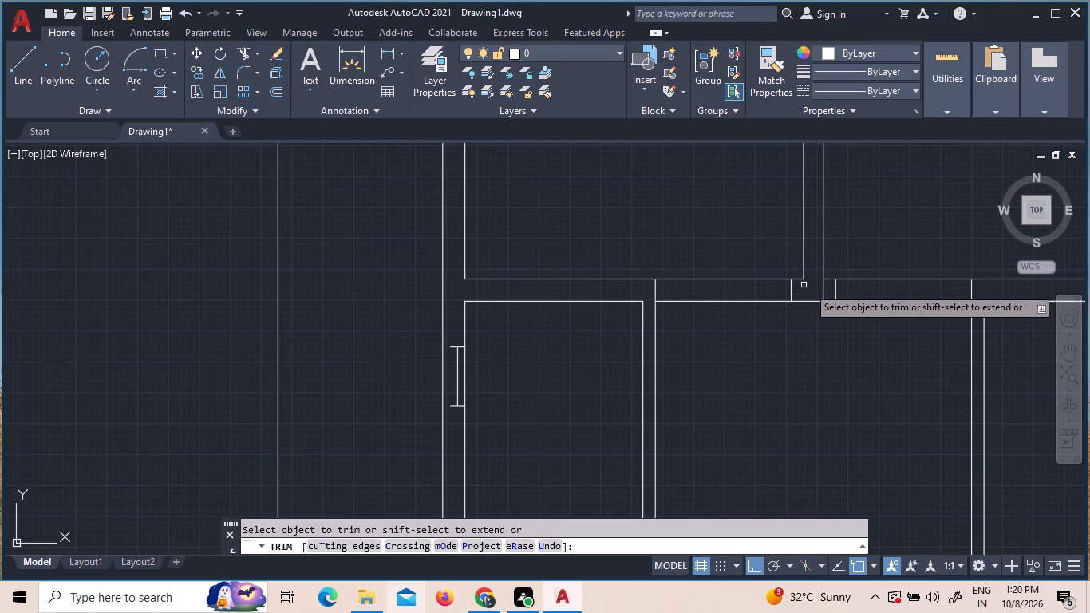
{"action": "left_click", "coordinate": [827, 290]}
{"action": "left_click", "coordinate": [818, 288]}
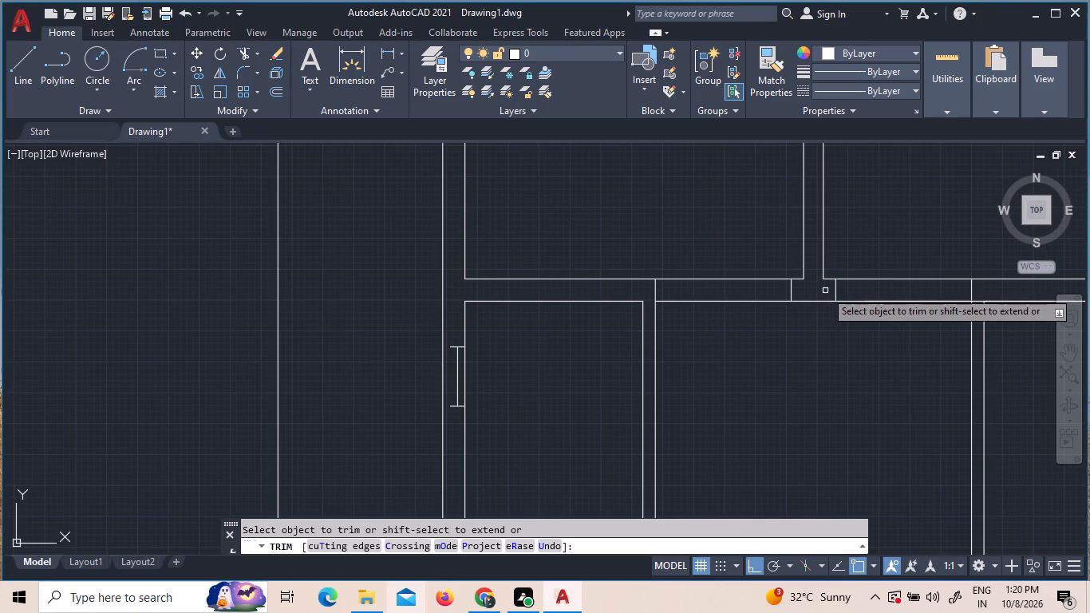
Trim away both horizontal wall lines between the centre wall's short end piece and each side partition, leaving an opening on either side.
{"action": "scroll", "coordinate": [827, 289], "scroll_direction": "down", "scroll_amount": 1}
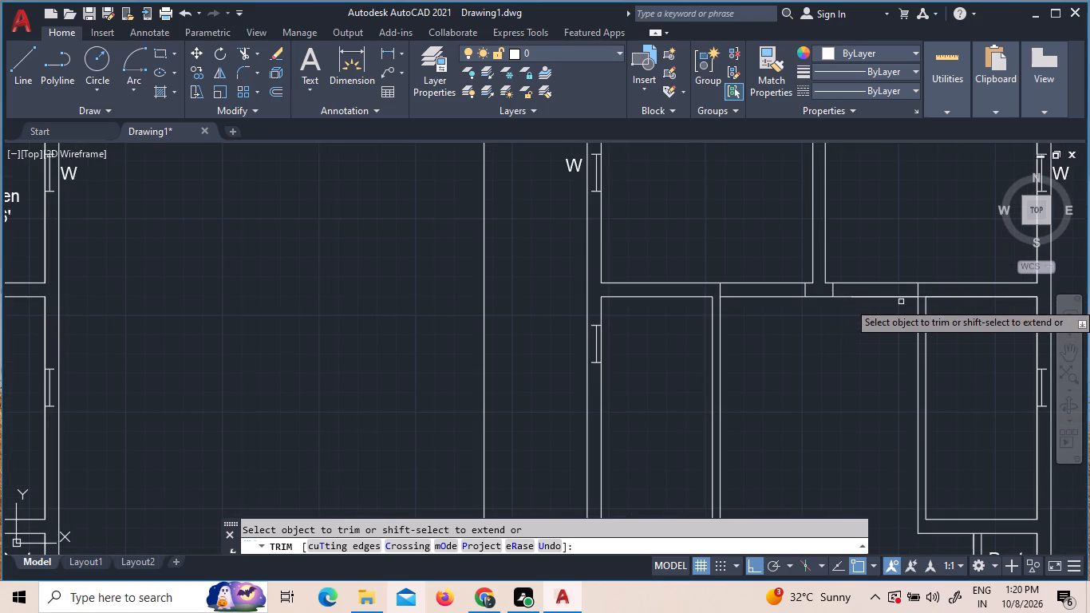
{"action": "left_click", "coordinate": [891, 306]}
{"action": "left_click", "coordinate": [879, 259]}
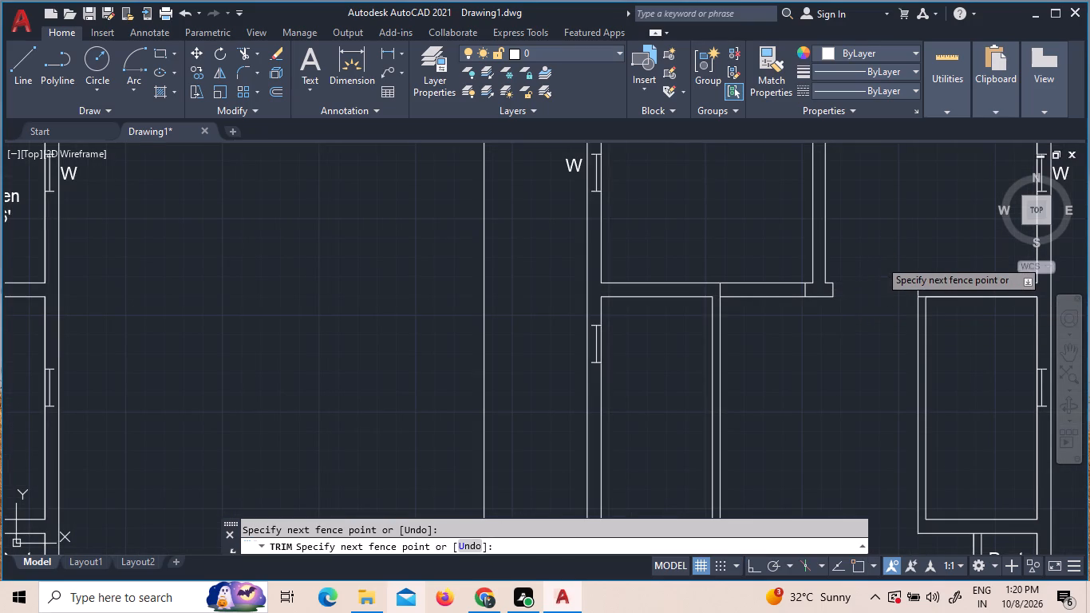
{"action": "left_click_drag", "start_coordinate": [753, 307], "coordinate": [761, 297]}
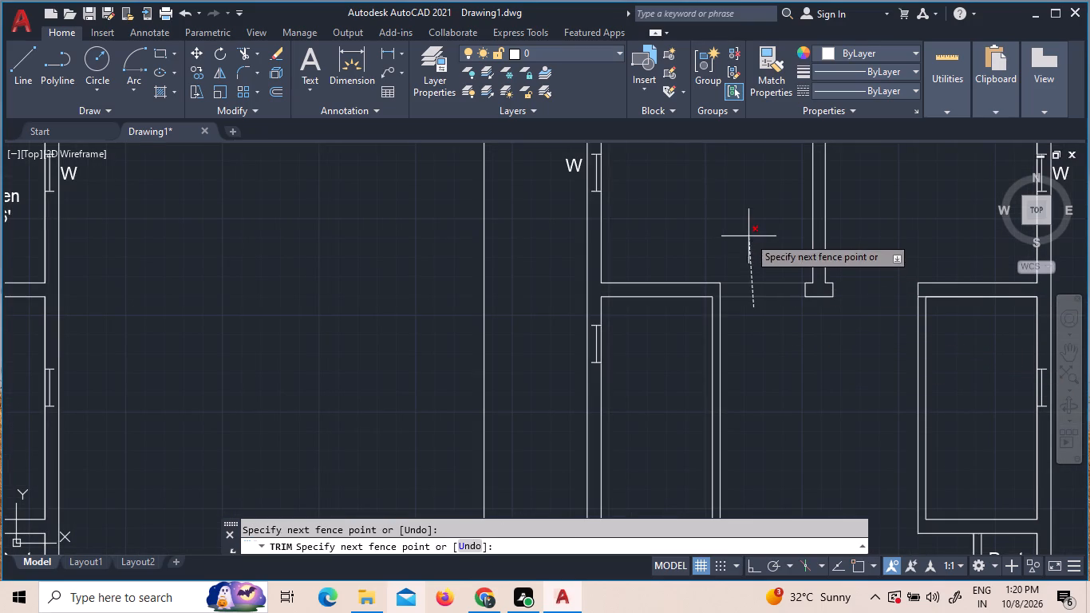
{"action": "left_click", "coordinate": [748, 236]}
Trim the horizontal wall's lower line where it crosses the thickness of the right partition at its upper end.
{"action": "scroll", "coordinate": [764, 295], "scroll_direction": "down", "scroll_amount": 2}
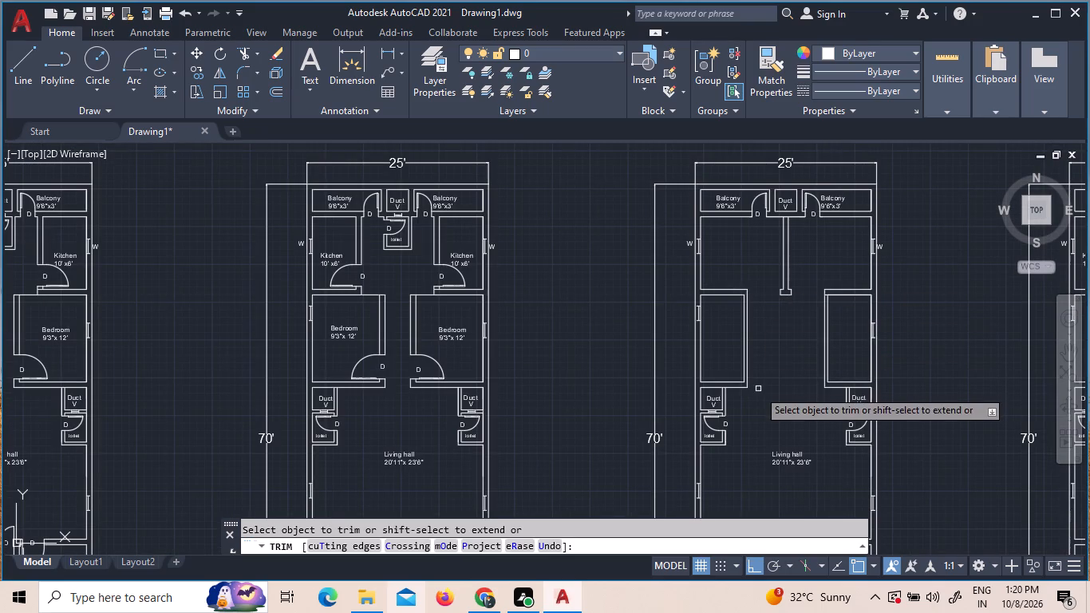
{"action": "scroll", "coordinate": [752, 388], "scroll_direction": "up", "scroll_amount": 1}
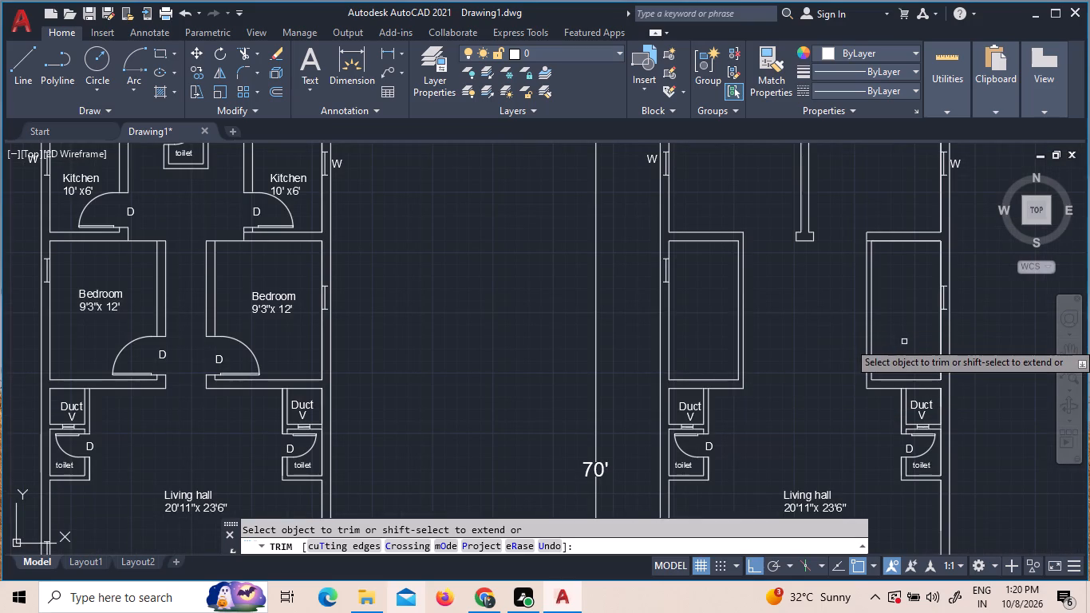
{"action": "scroll", "coordinate": [883, 221], "scroll_direction": "up", "scroll_amount": 3}
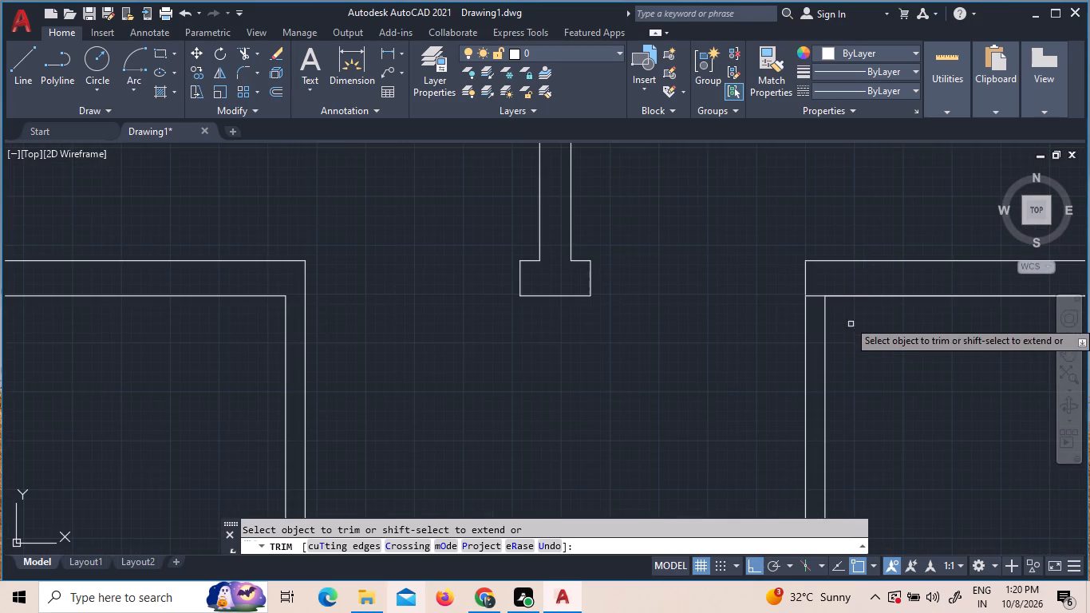
{"action": "left_click", "coordinate": [816, 288]}
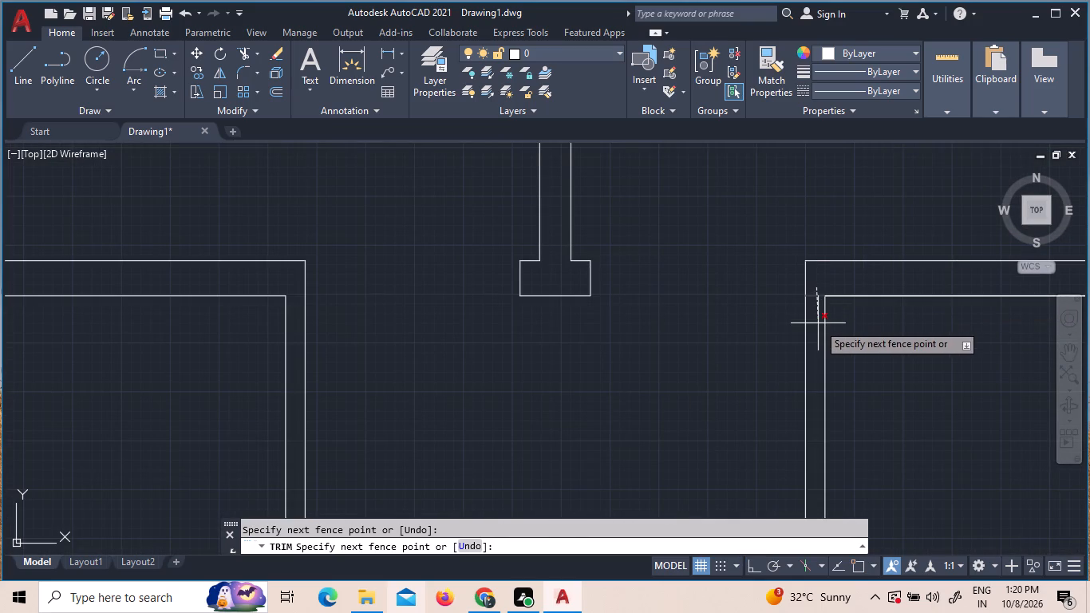
{"action": "left_click", "coordinate": [818, 323]}
{"action": "scroll", "coordinate": [853, 291], "scroll_direction": "down", "scroll_amount": 4}
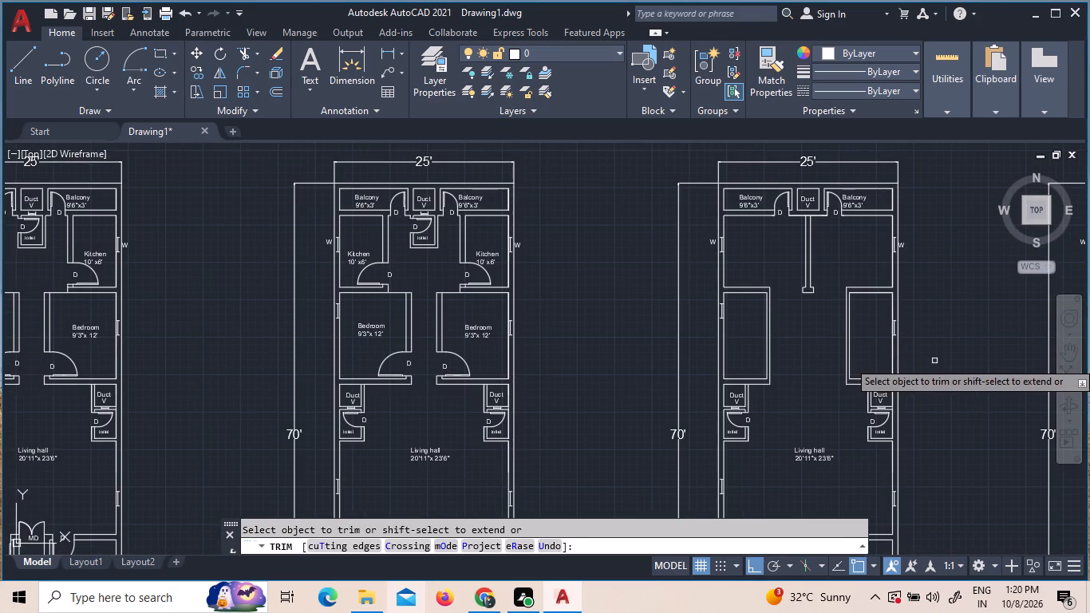
{"action": "scroll", "coordinate": [910, 331], "scroll_direction": "up", "scroll_amount": 3}
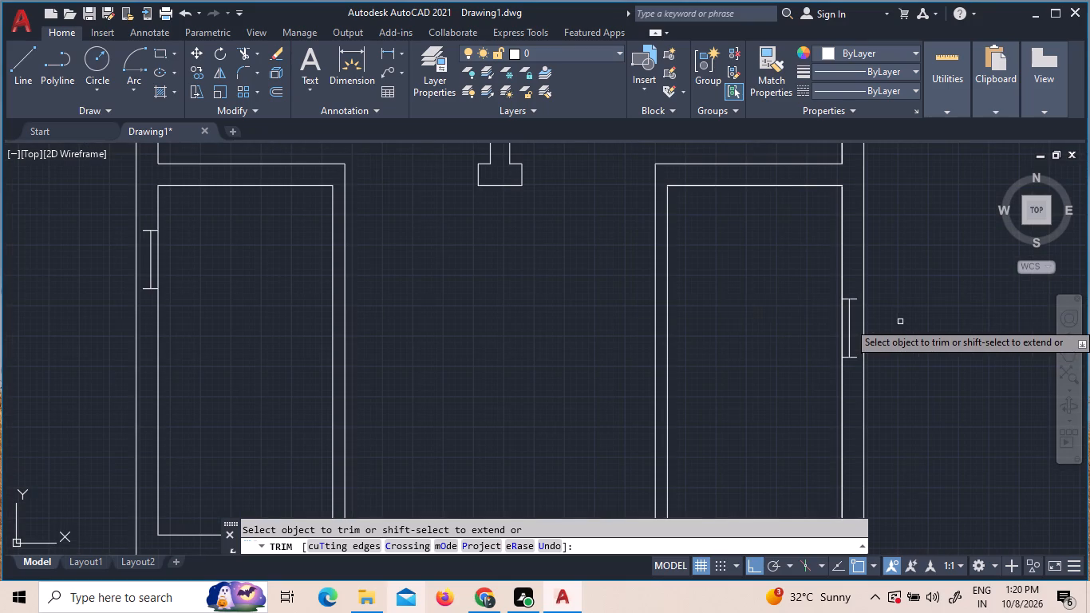
{"action": "middle_click_drag", "start_coordinate": [711, 297], "coordinate": [742, 330]}
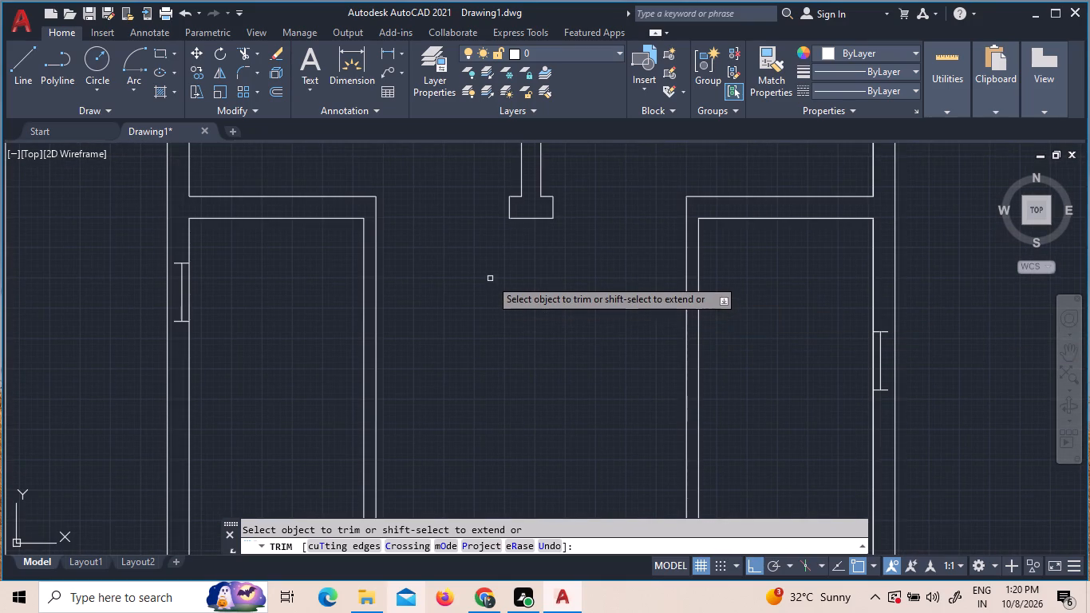
{"action": "scroll", "coordinate": [490, 279], "scroll_direction": "down", "scroll_amount": 1}
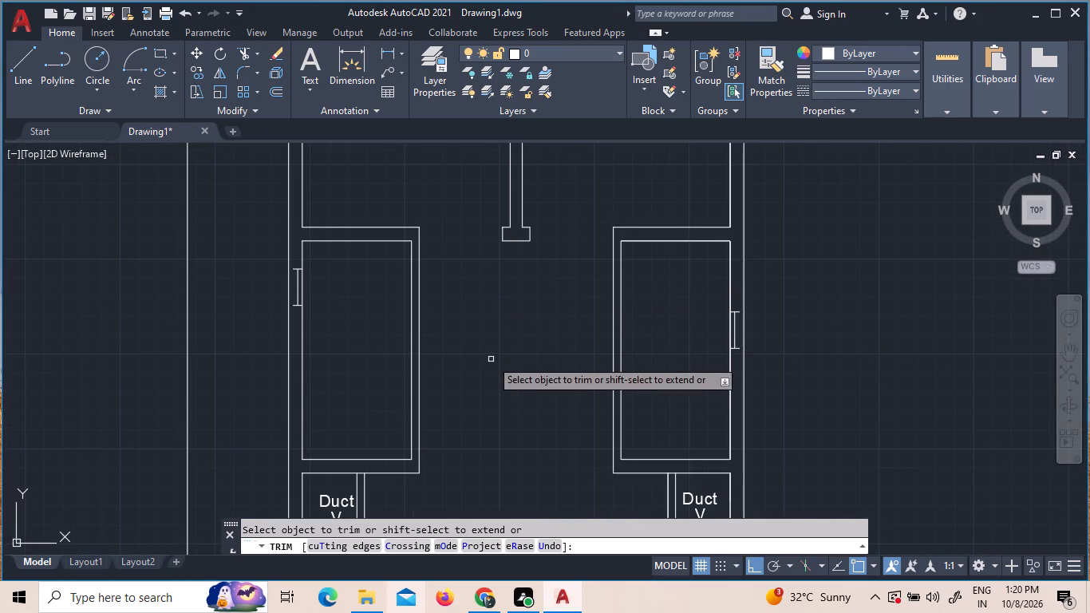
{"action": "key", "text": "Escape"}
Draw a 5" line across the thickness of the left and right partitions, level with the lower wall's inner line.
{"action": "key", "text": "l"}
{"action": "key", "text": "Return"}
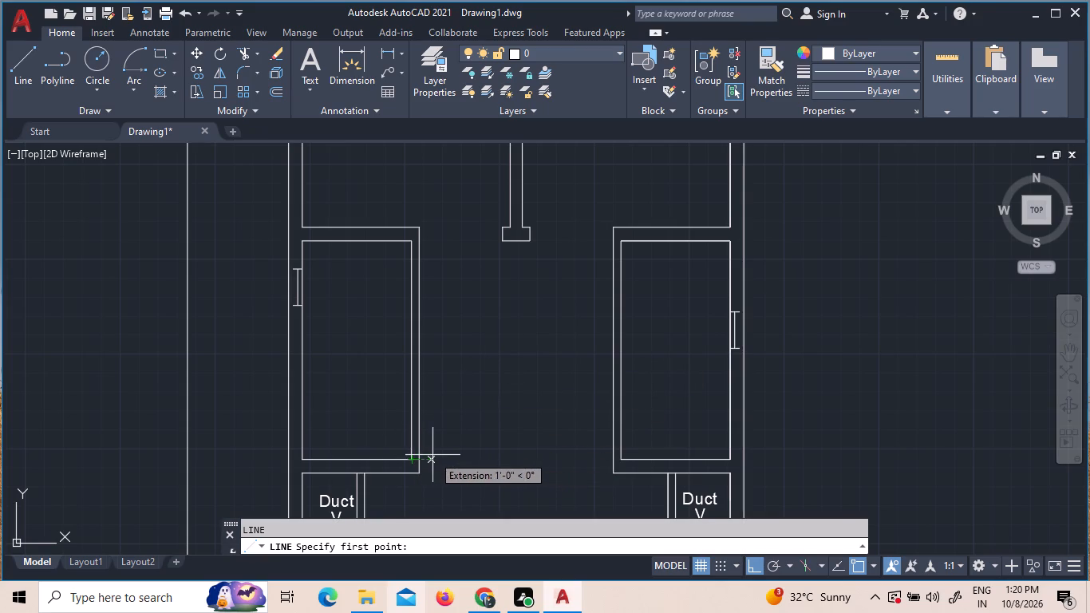
{"action": "scroll", "coordinate": [443, 427], "scroll_direction": "up", "scroll_amount": 1}
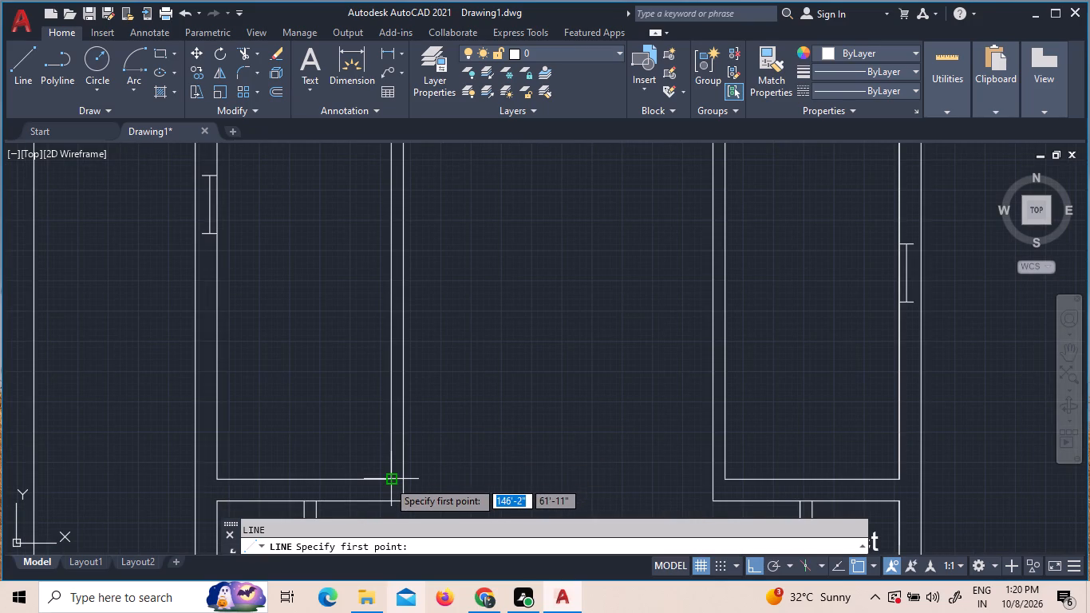
{"action": "left_click", "coordinate": [388, 481]}
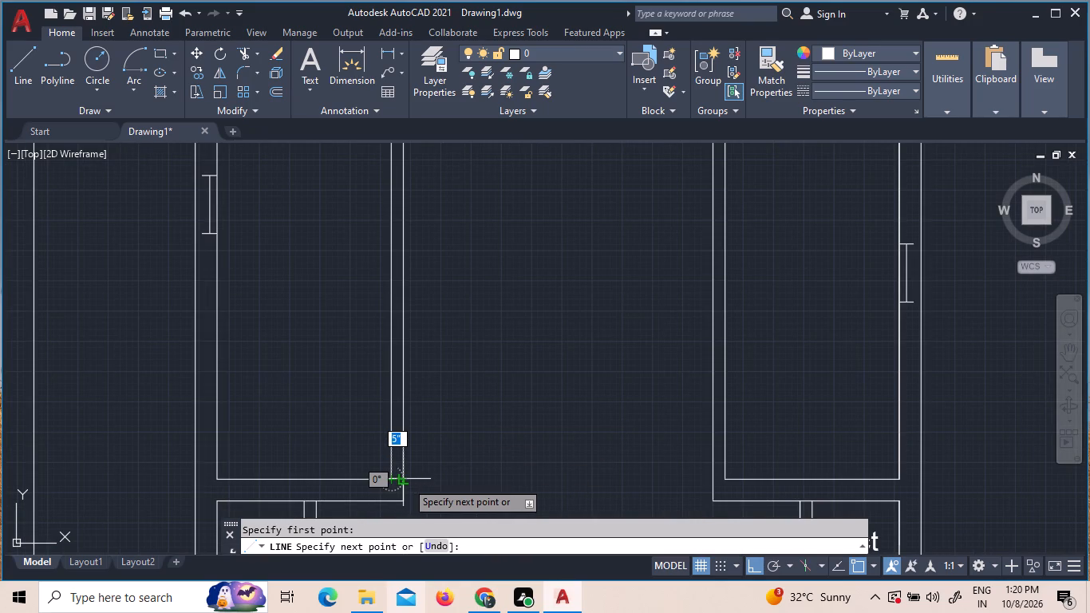
{"action": "left_click", "coordinate": [406, 481]}
{"action": "key", "text": "Escape"}
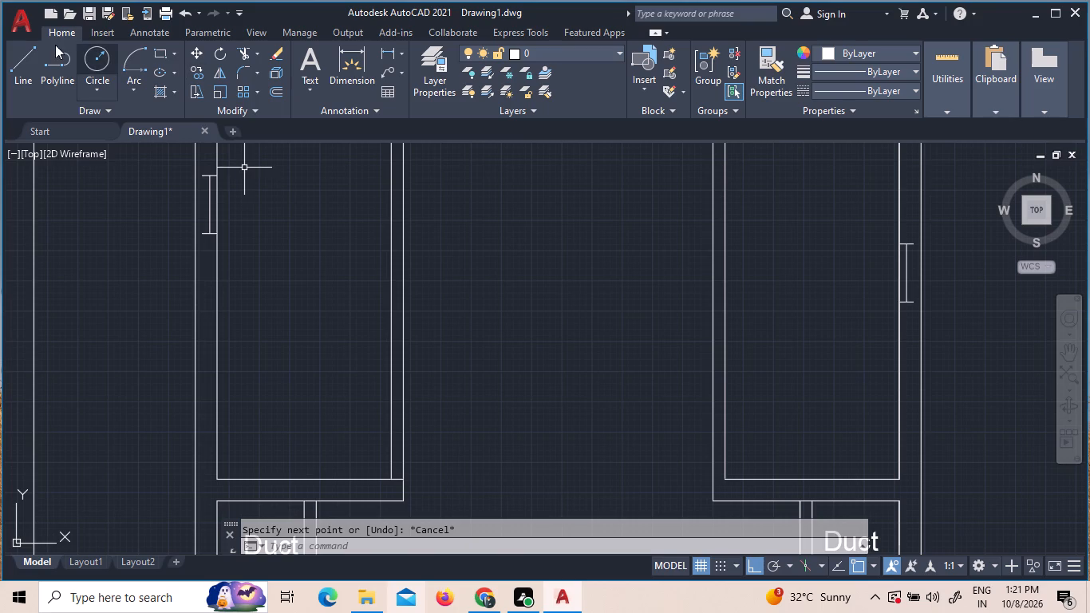
{"action": "left_click", "coordinate": [23, 55]}
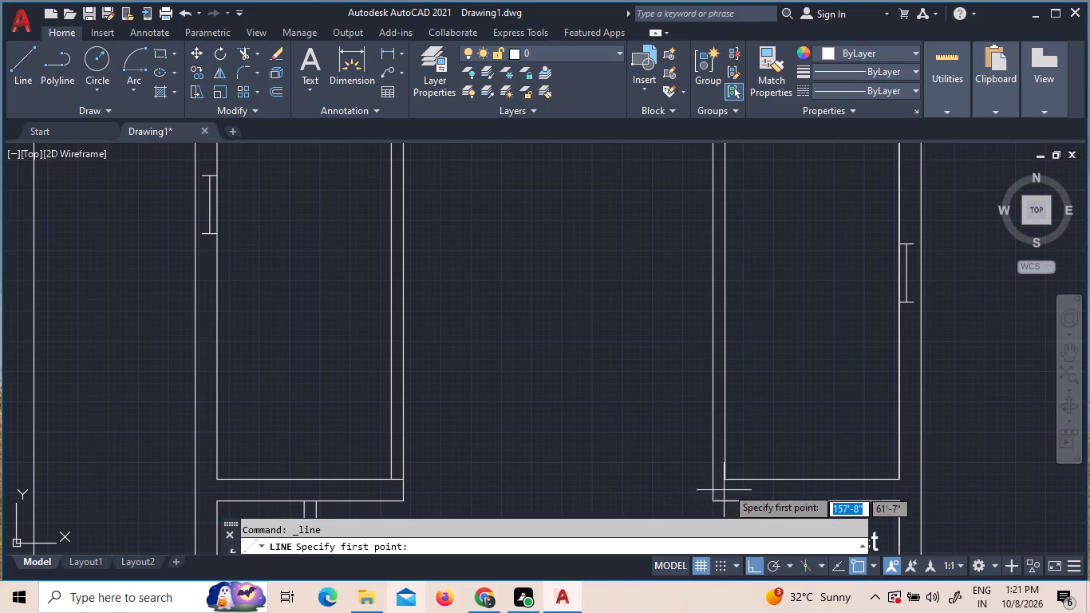
{"action": "left_click_drag", "start_coordinate": [724, 479], "coordinate": [710, 478]}
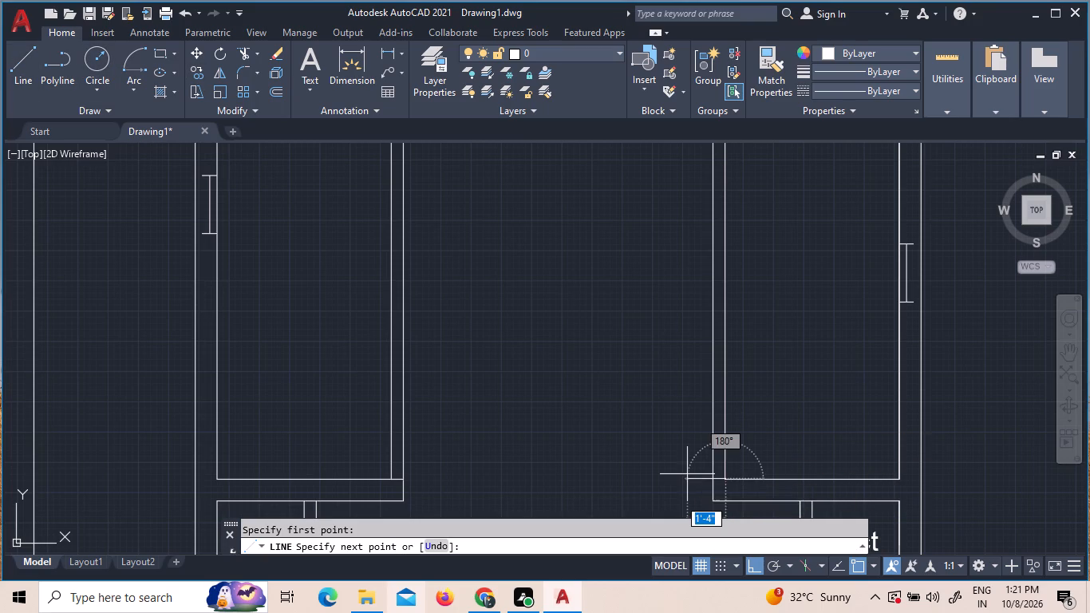
{"action": "scroll", "coordinate": [709, 487], "scroll_direction": "up", "scroll_amount": 4}
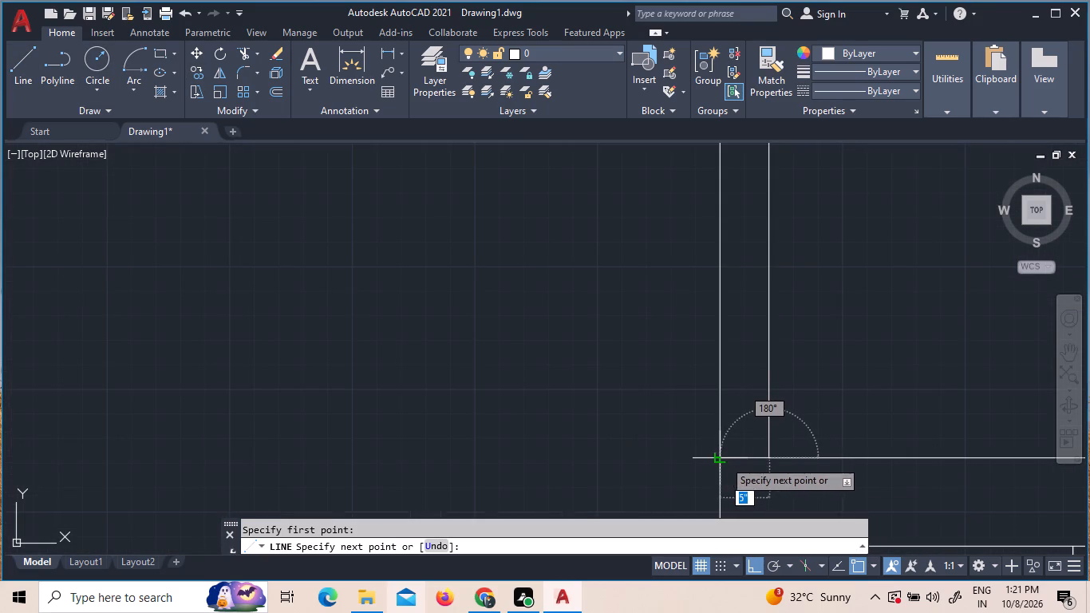
{"action": "left_click", "coordinate": [725, 460]}
{"action": "key", "text": "Escape"}
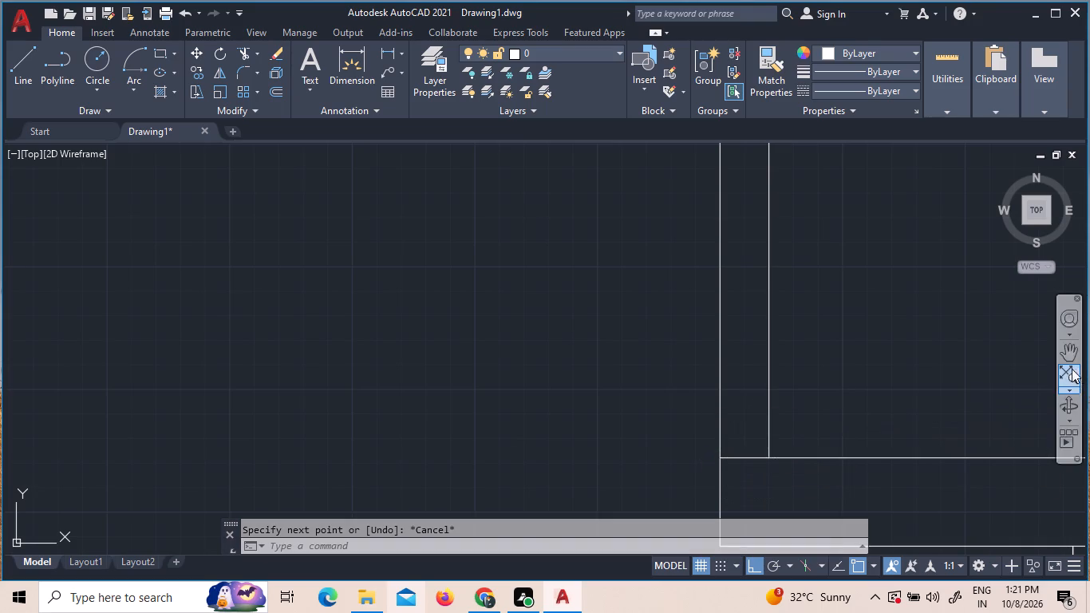
Offset the short line at the foot of each partition 5" upward.
{"action": "scroll", "coordinate": [775, 346], "scroll_direction": "down", "scroll_amount": 4}
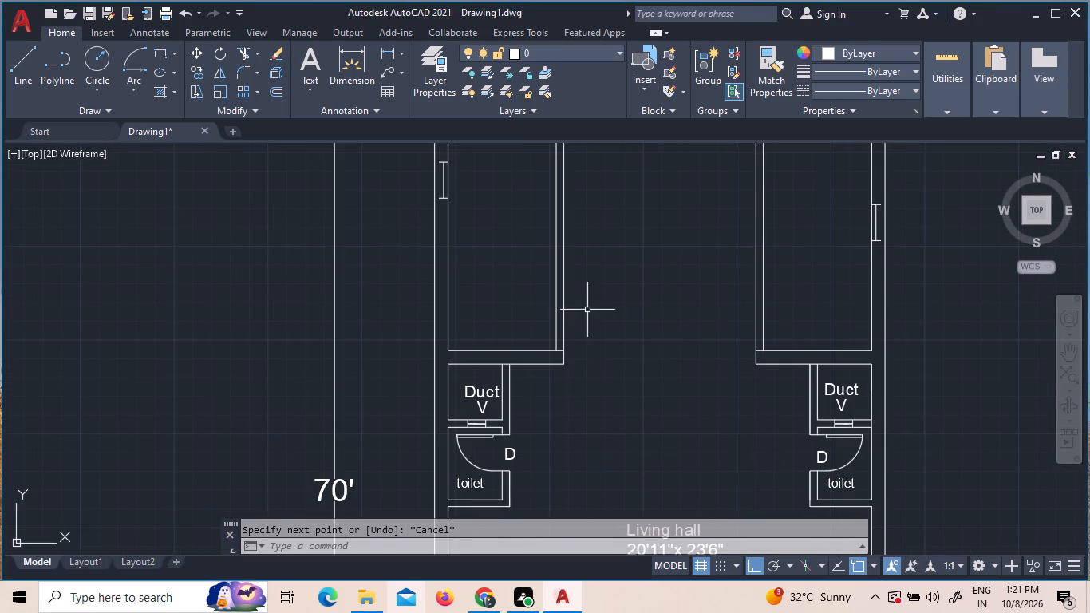
{"action": "scroll", "coordinate": [594, 296], "scroll_direction": "up", "scroll_amount": 1}
{"action": "key", "text": "o"}
{"action": "key", "text": "Return"}
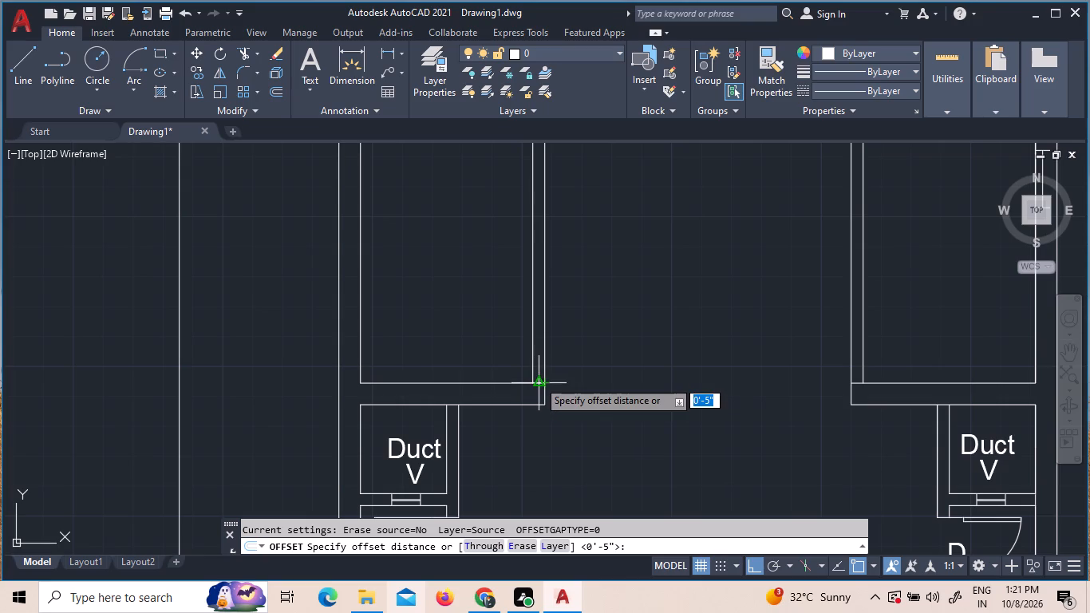
{"action": "key", "text": "Return"}
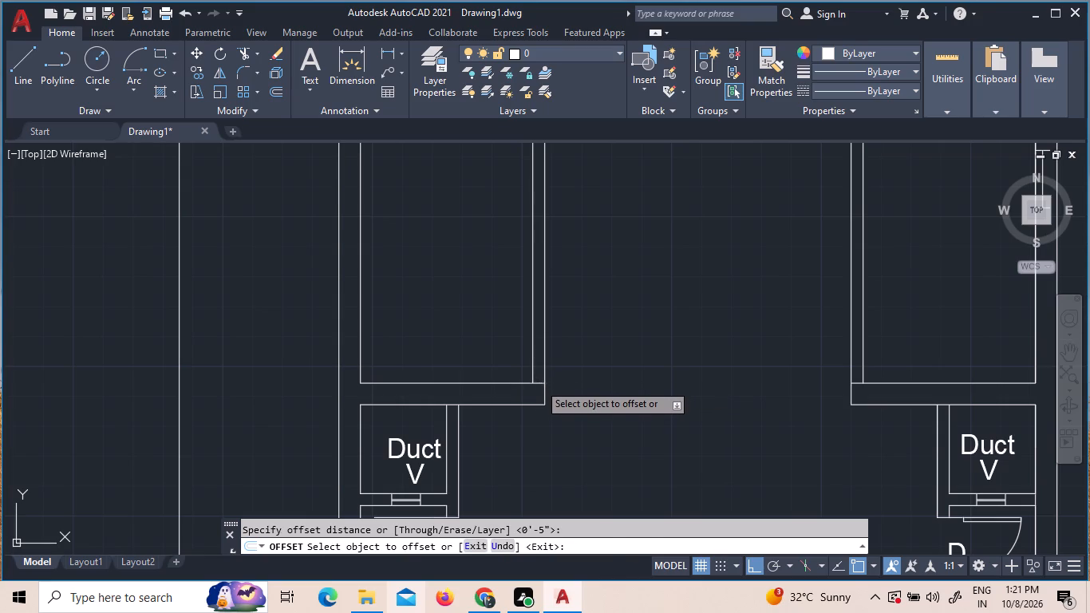
{"action": "left_click", "coordinate": [539, 383]}
{"action": "left_click", "coordinate": [542, 358]}
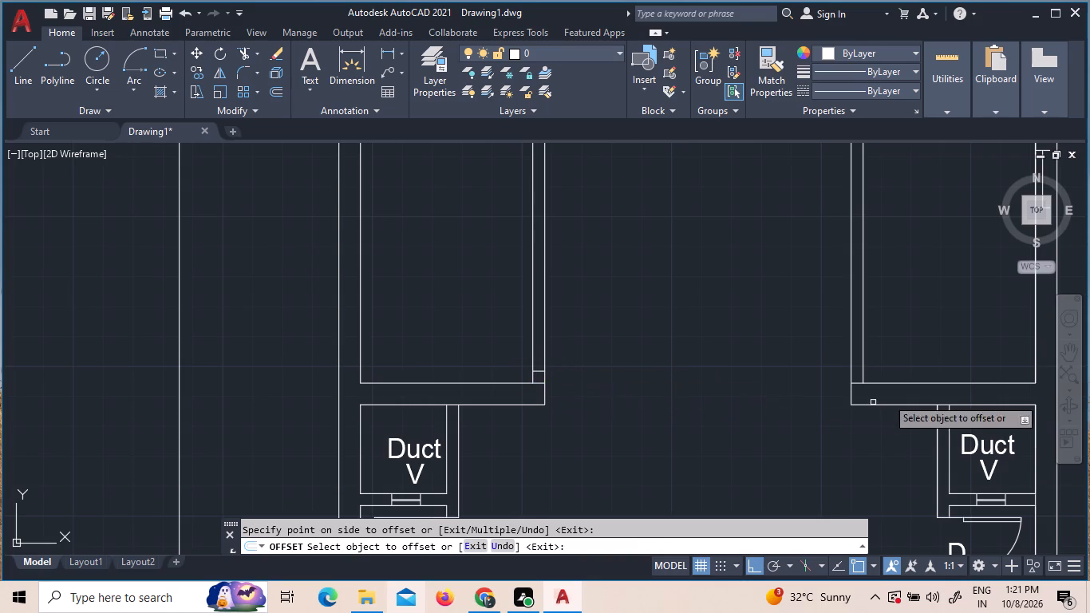
{"action": "left_click", "coordinate": [858, 382]}
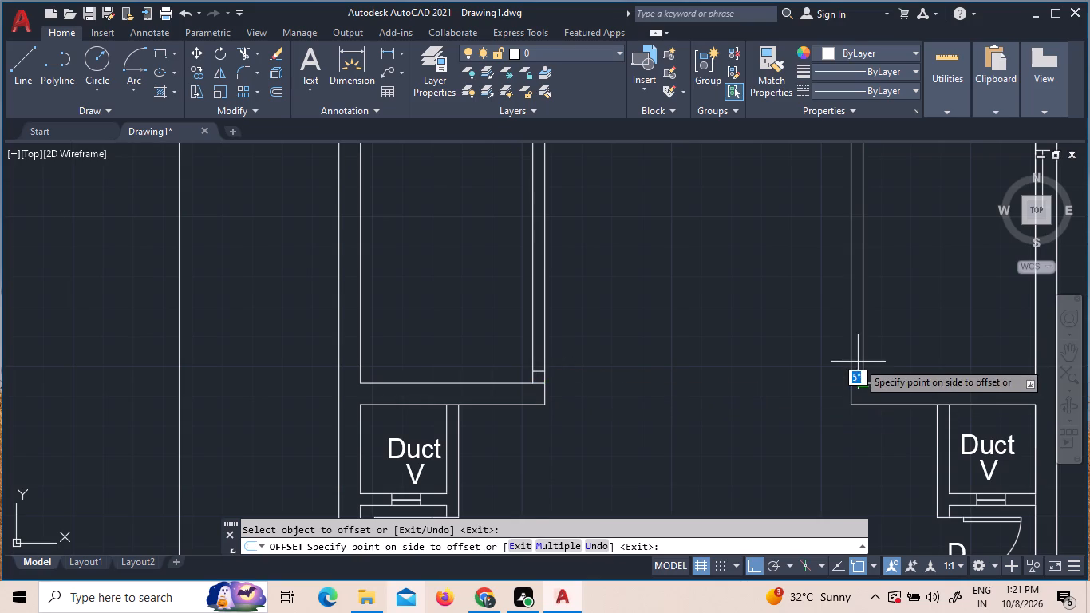
{"action": "left_click", "coordinate": [858, 362]}
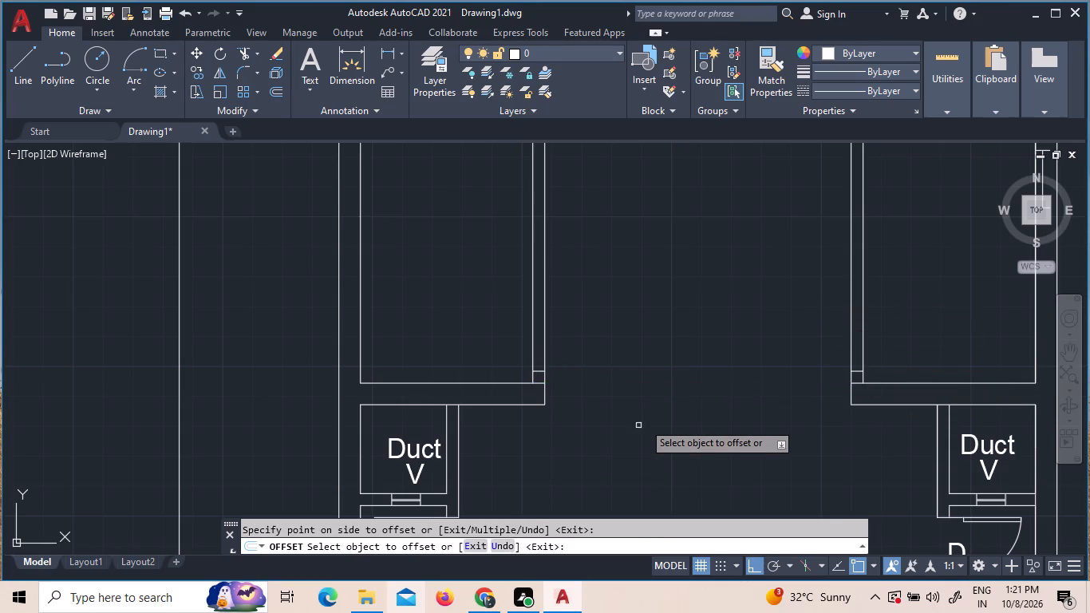
{"action": "key", "text": "Escape"}
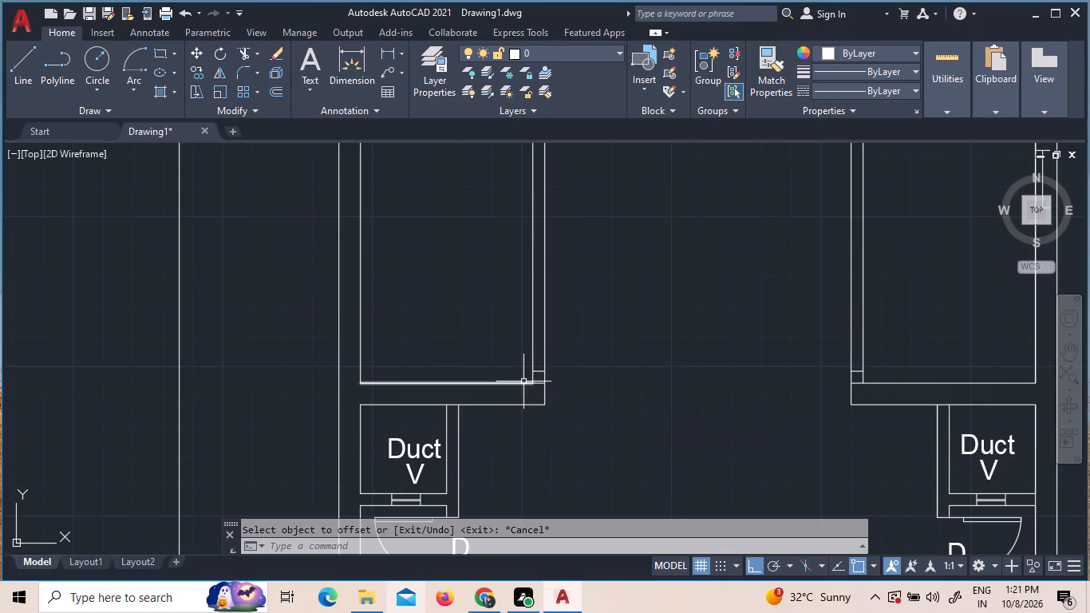
Delete the two original short lines level with the lower wall's inner line, keeping the offset ones.
{"action": "left_click", "coordinate": [539, 382]}
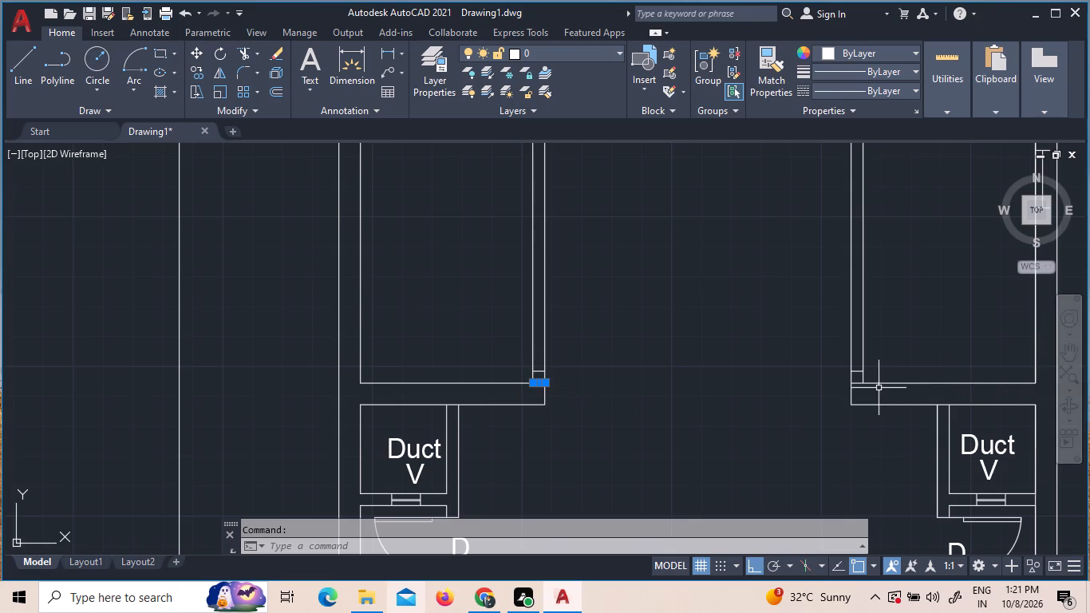
{"action": "left_click", "coordinate": [859, 386]}
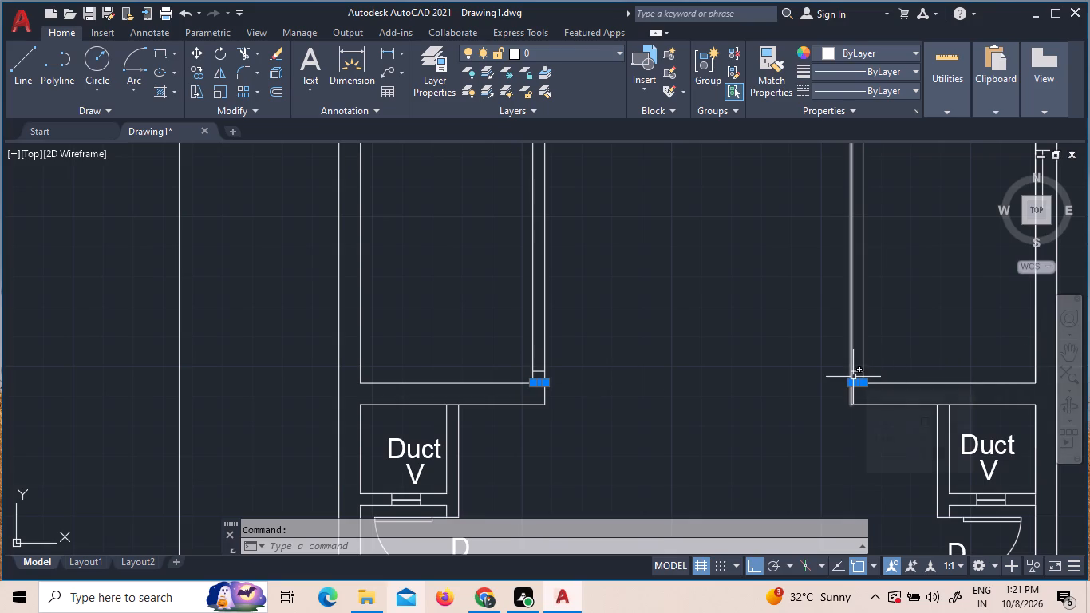
{"action": "key", "text": "Delete"}
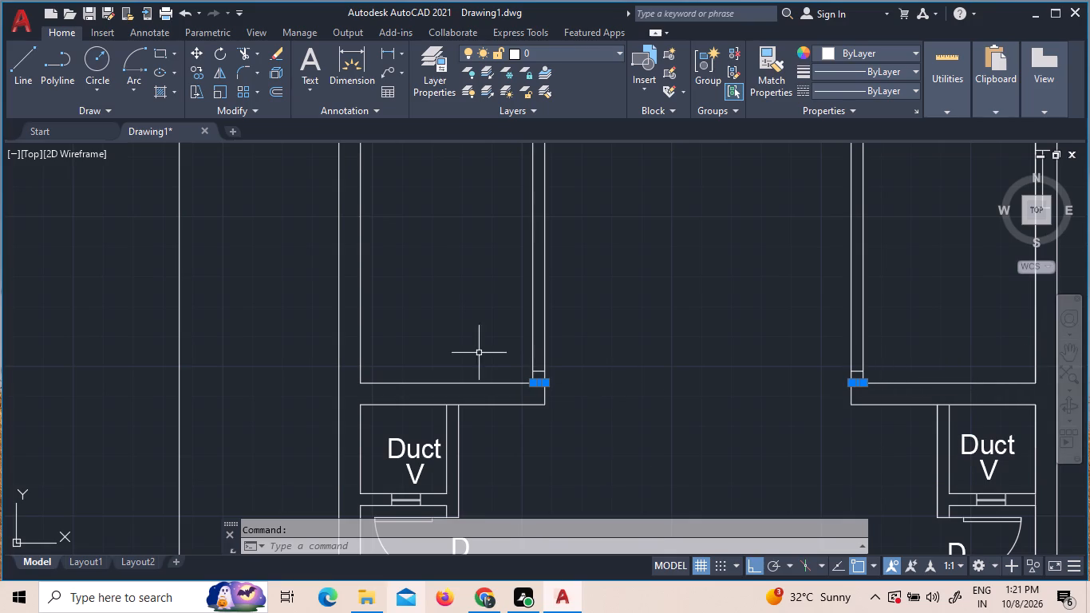
{"action": "key", "text": "Delete"}
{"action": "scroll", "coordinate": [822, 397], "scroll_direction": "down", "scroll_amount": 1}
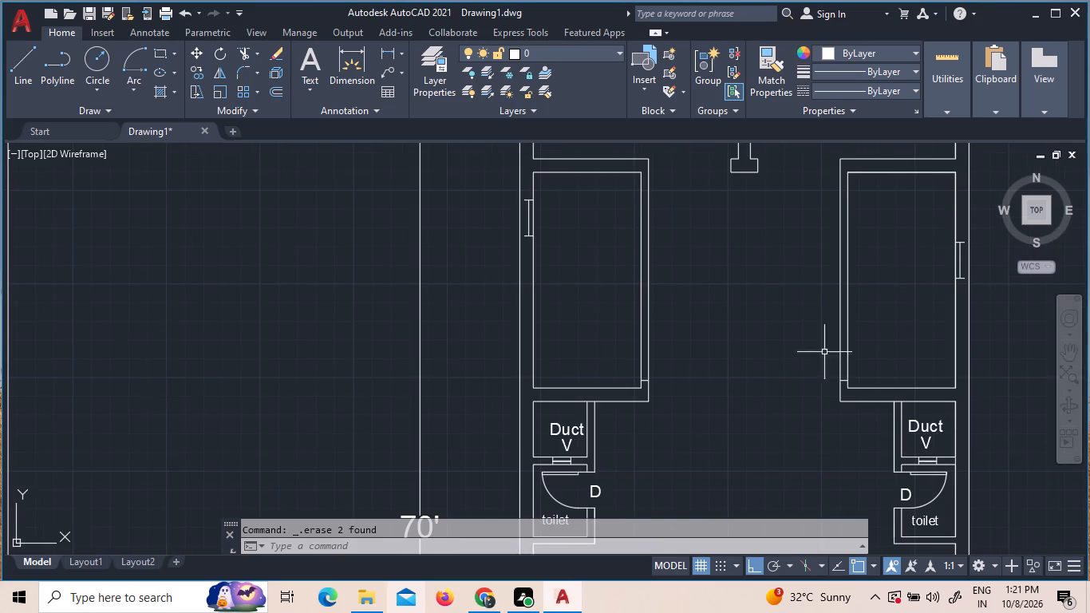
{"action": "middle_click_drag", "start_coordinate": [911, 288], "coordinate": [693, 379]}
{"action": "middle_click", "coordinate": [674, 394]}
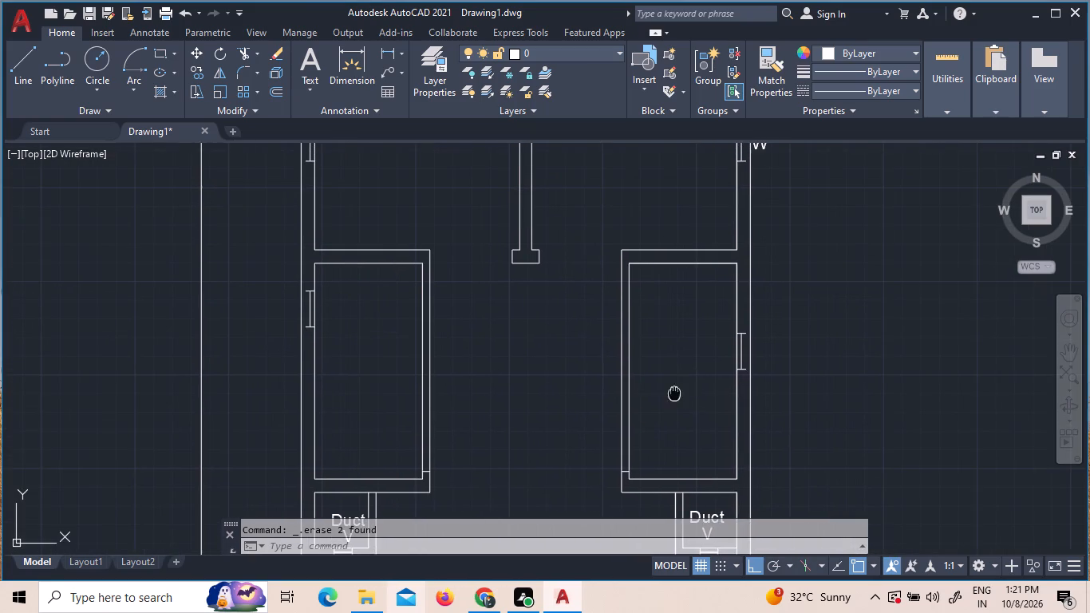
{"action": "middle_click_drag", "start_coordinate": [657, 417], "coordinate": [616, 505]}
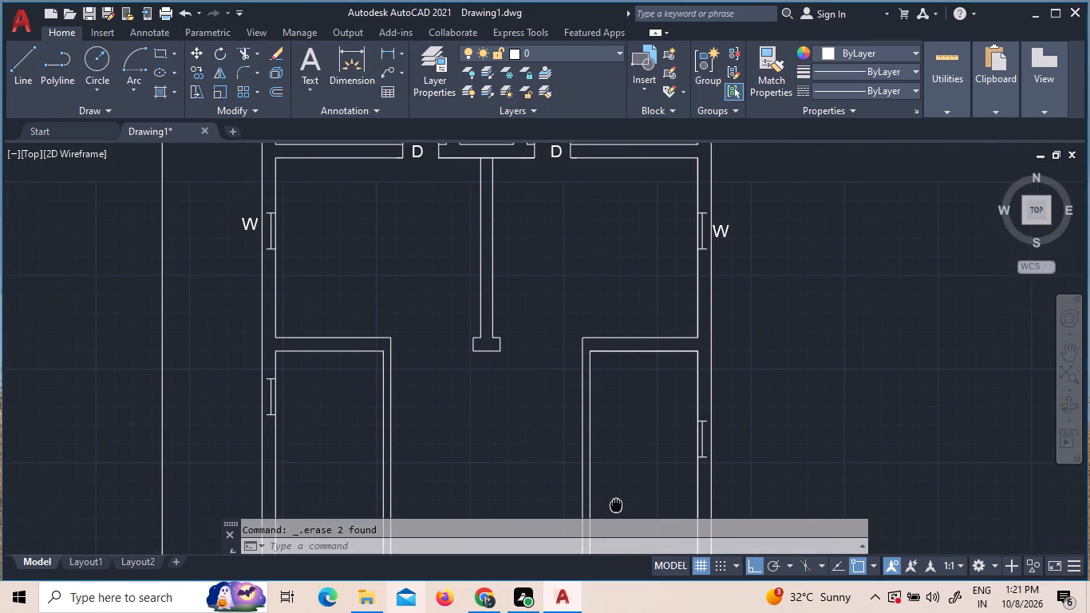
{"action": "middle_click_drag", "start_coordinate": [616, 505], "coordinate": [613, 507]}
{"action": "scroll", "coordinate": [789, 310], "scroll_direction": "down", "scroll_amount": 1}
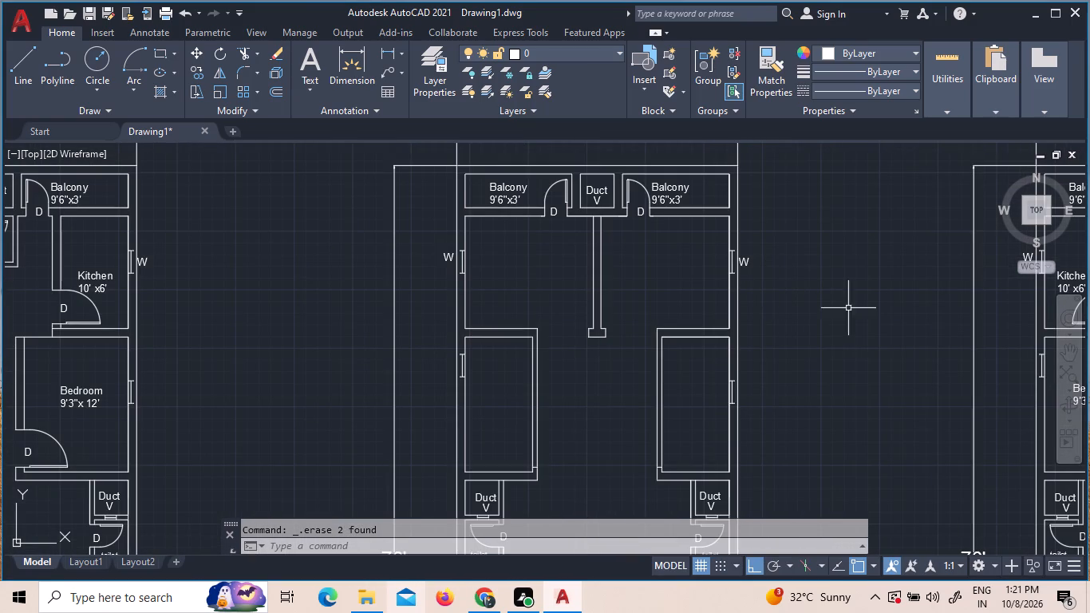
Insert the Door - Imperial block from the architectural tool palette into the third floor plan, between the two side rooms' lower ends.
{"action": "key", "text": "t"}
{"action": "key", "text": "p"}
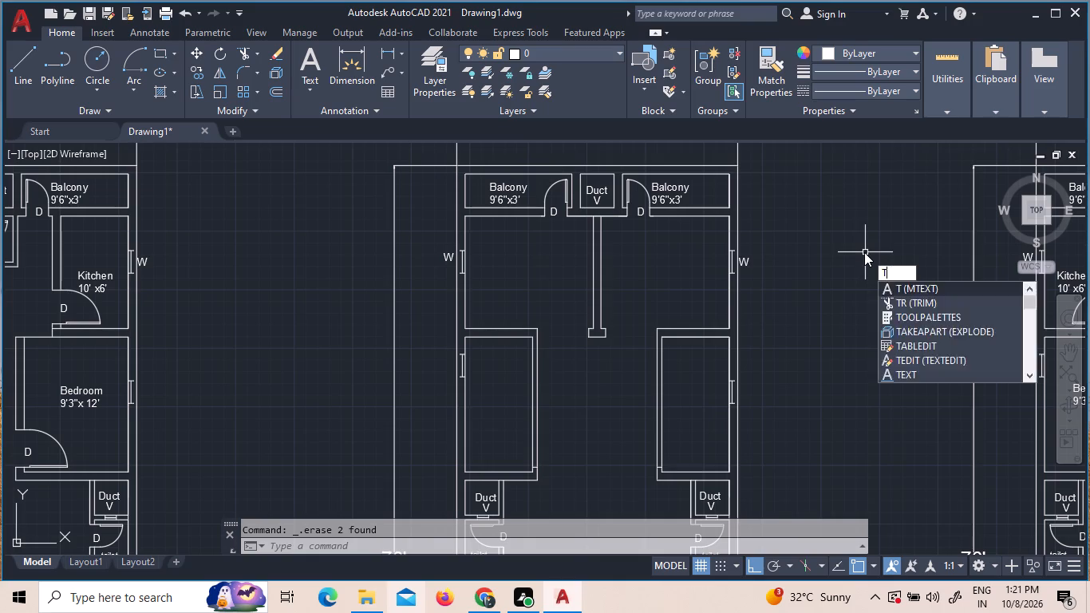
{"action": "key", "text": "Return"}
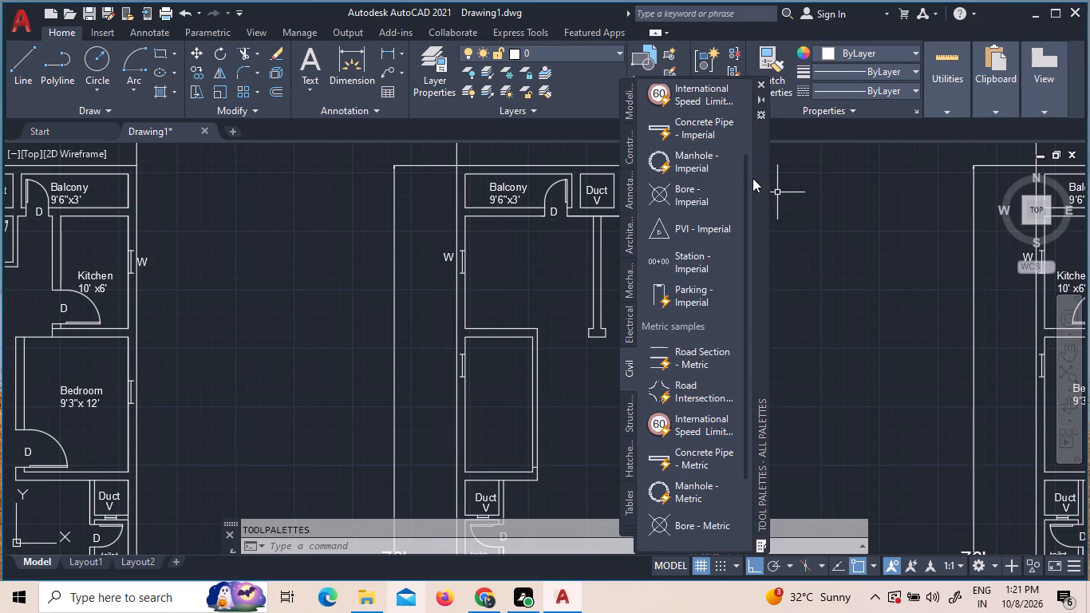
{"action": "left_click", "coordinate": [630, 239]}
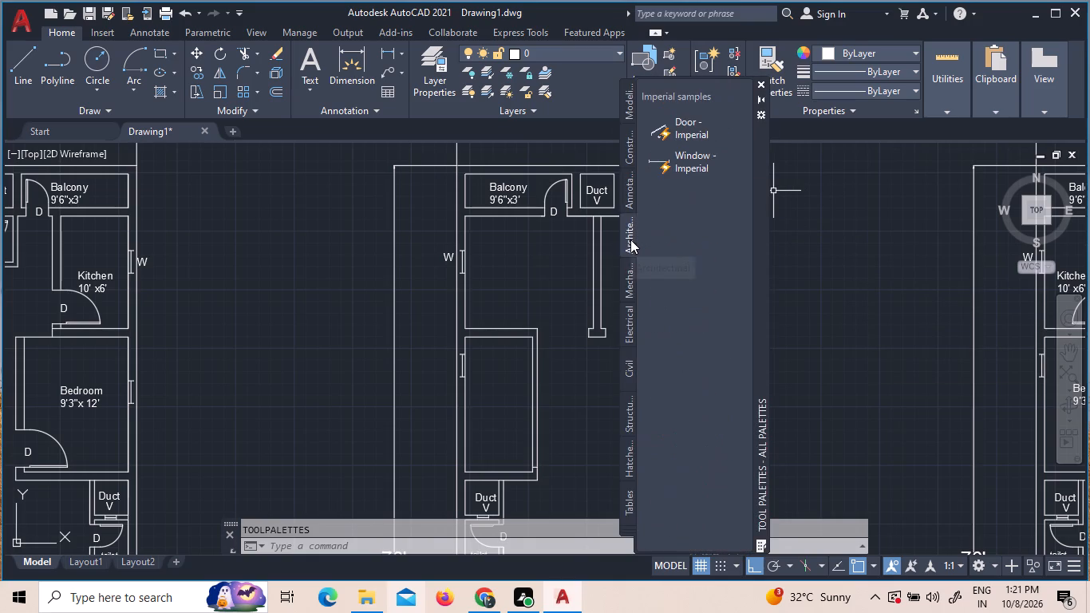
{"action": "left_click", "coordinate": [695, 141]}
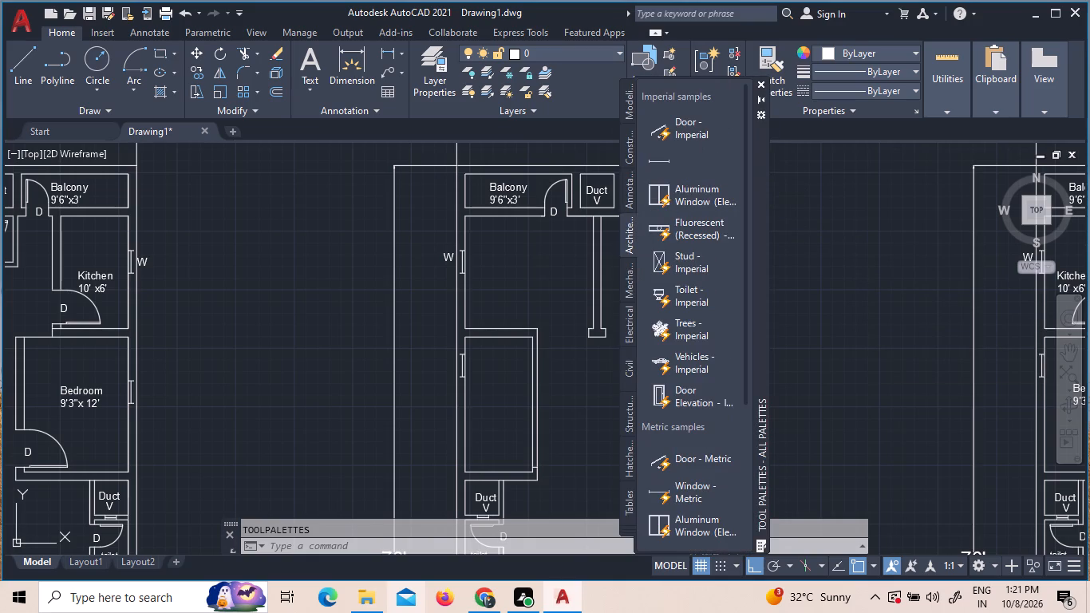
{"action": "left_click_drag", "start_coordinate": [695, 141], "coordinate": [831, 241]}
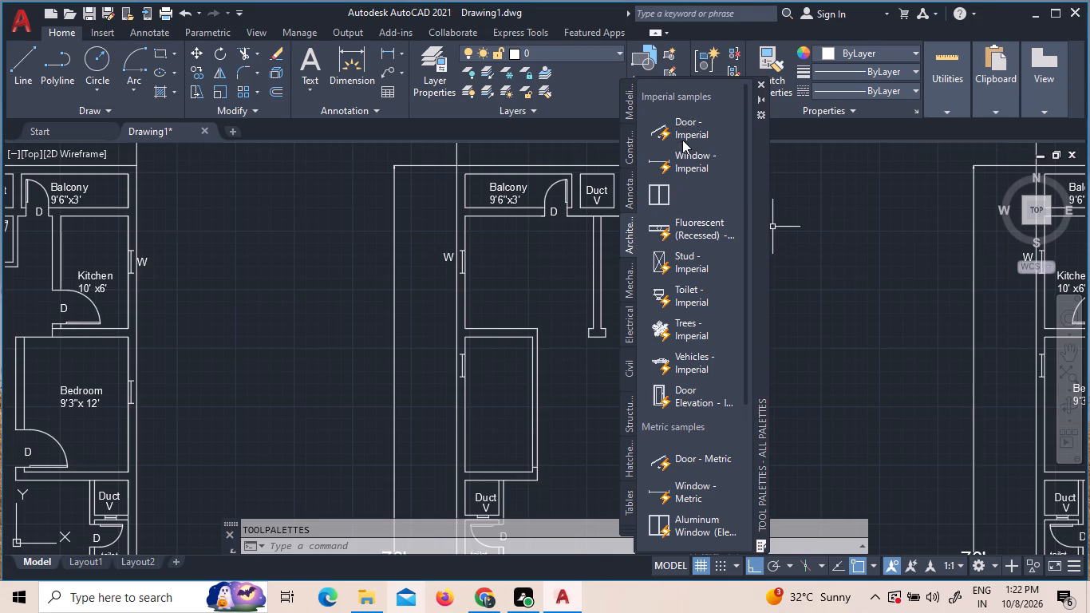
{"action": "left_click_drag", "start_coordinate": [685, 129], "coordinate": [864, 287]}
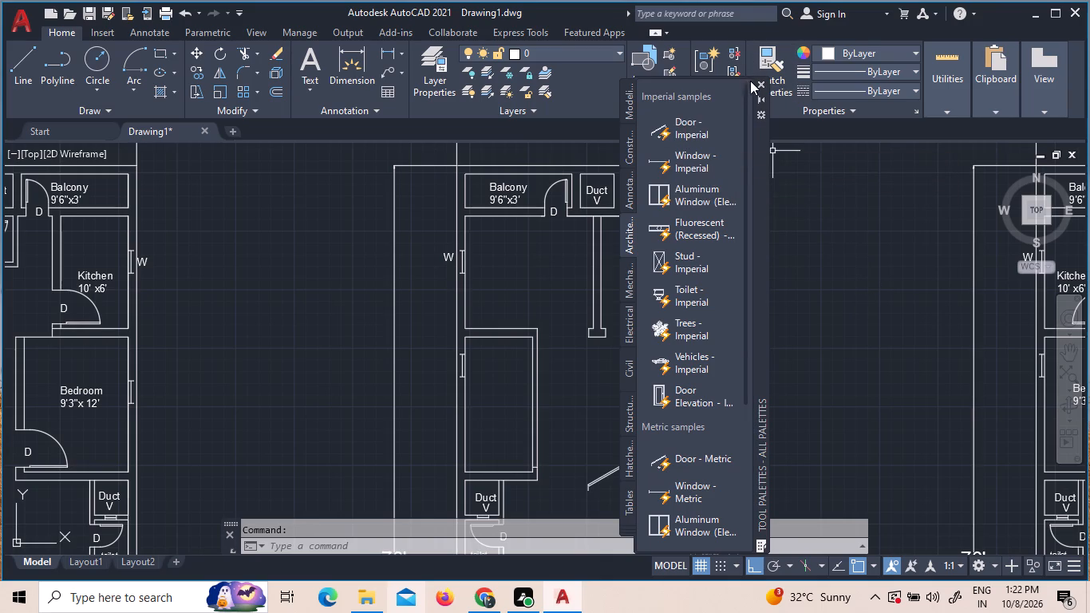
{"action": "left_click", "coordinate": [764, 83]}
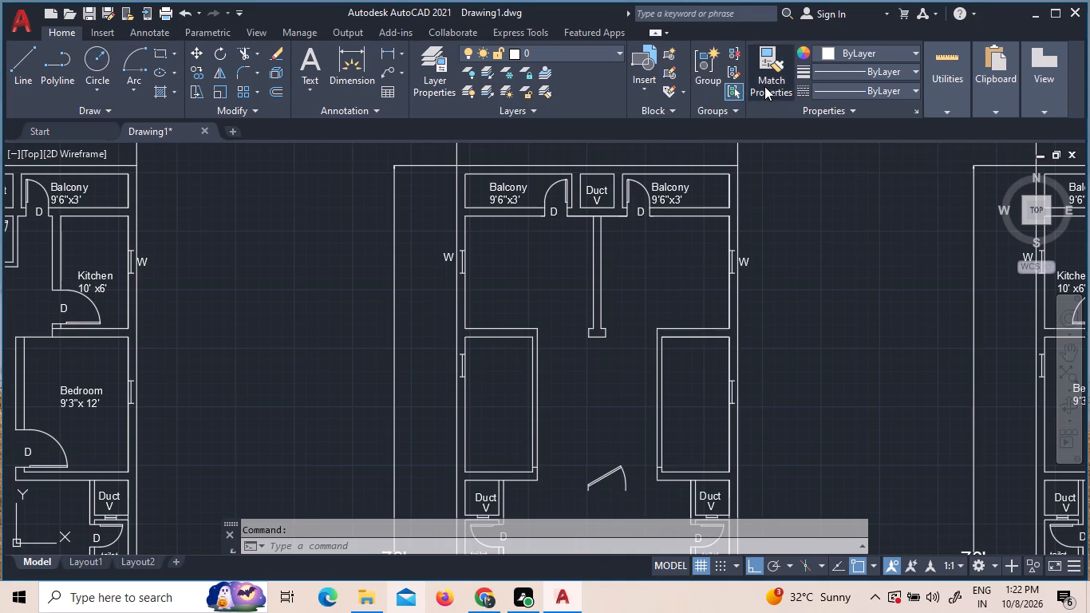
Set the inserted door block to fully open, with its leaf perpendicular to the opening.
{"action": "middle_click_drag", "start_coordinate": [719, 382], "coordinate": [711, 263]}
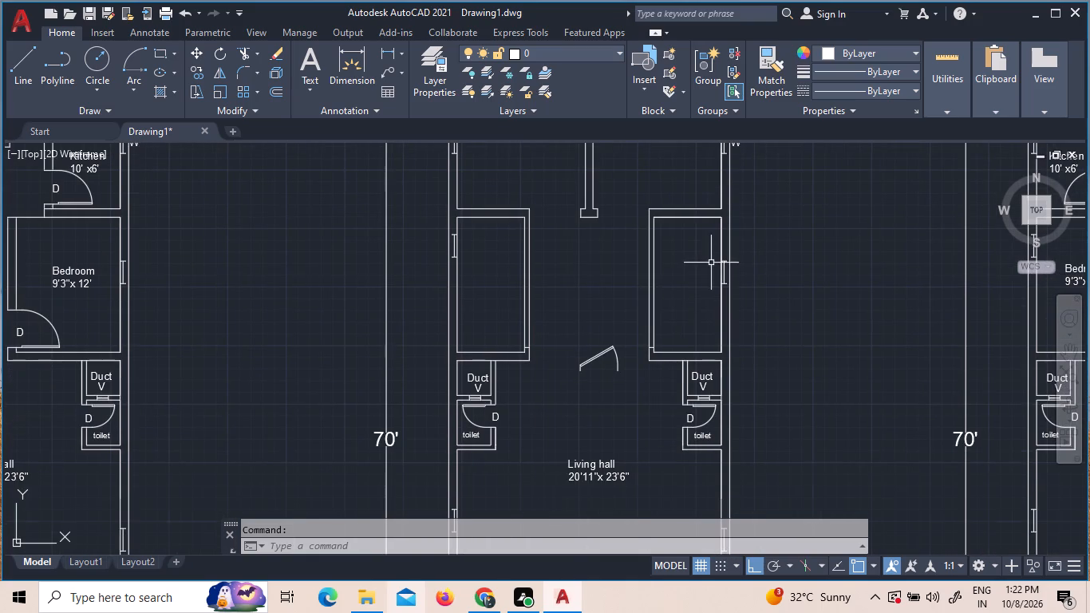
{"action": "left_click", "coordinate": [621, 358]}
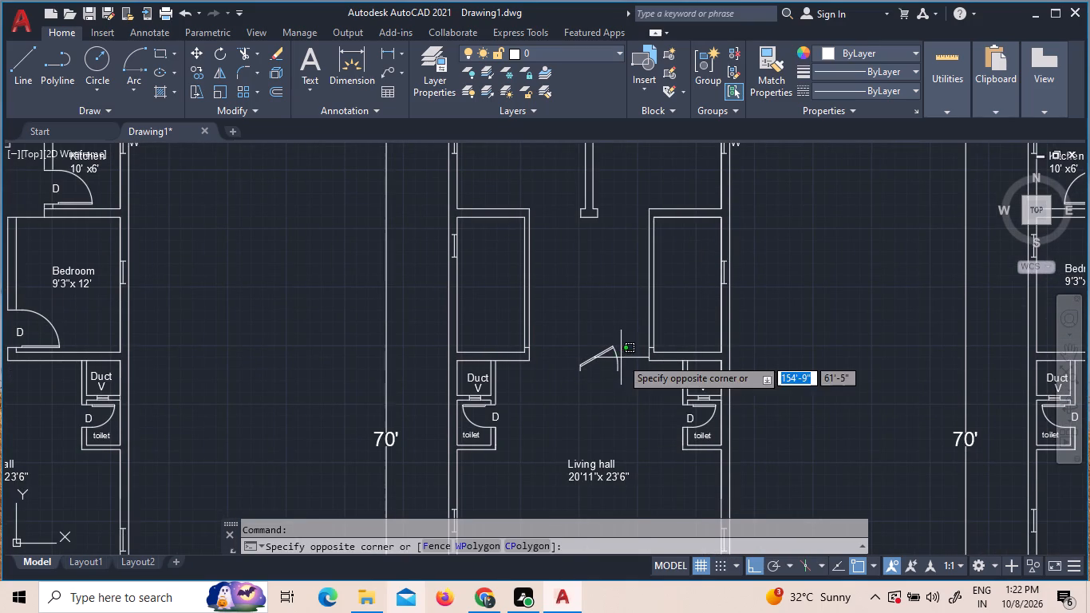
{"action": "left_click", "coordinate": [599, 351]}
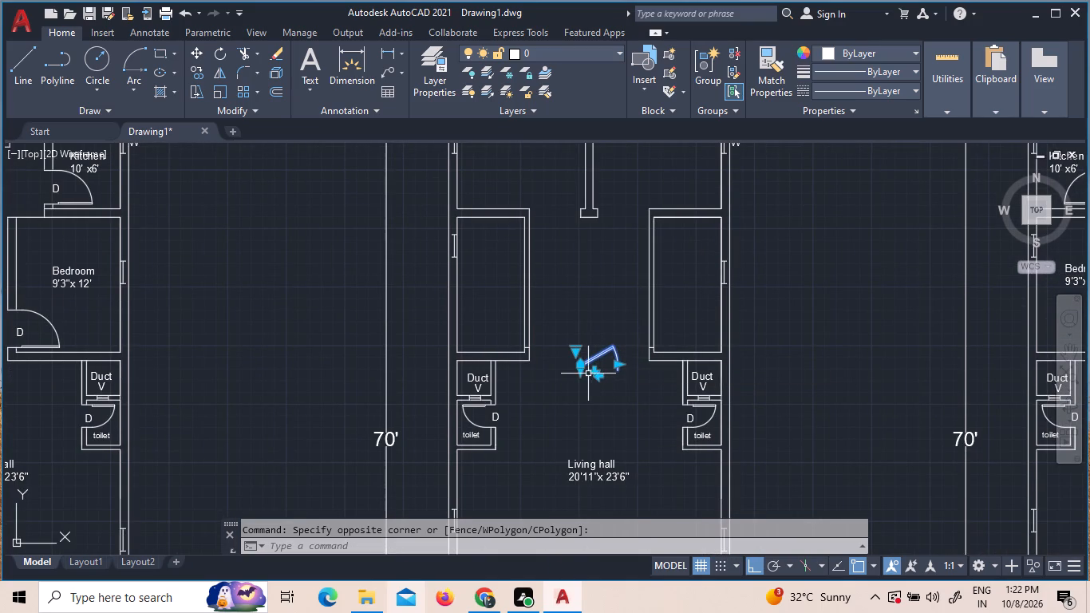
{"action": "left_click", "coordinate": [575, 355]}
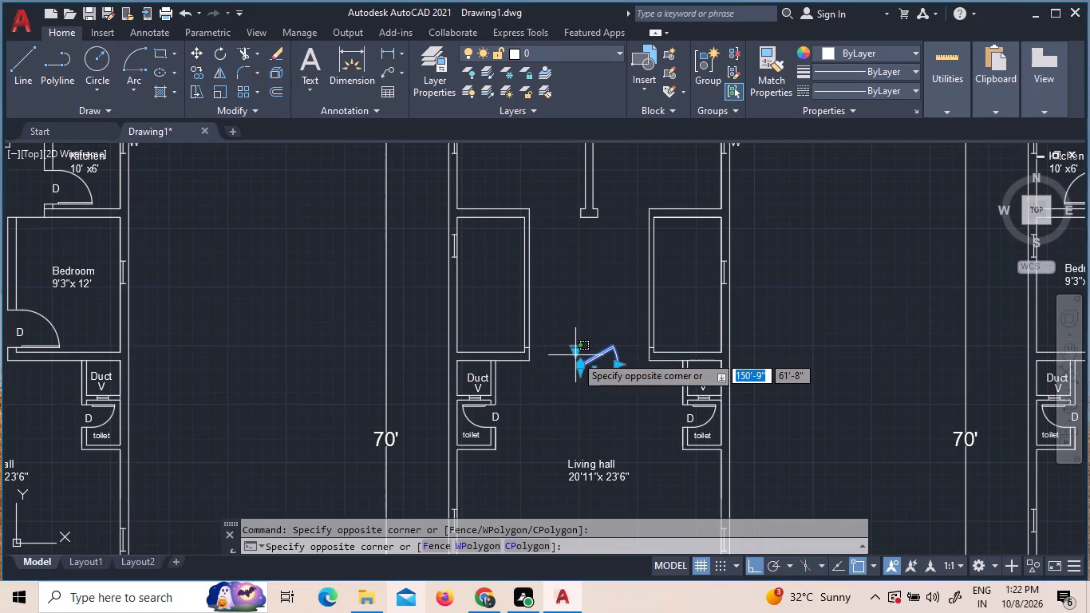
{"action": "left_click", "coordinate": [579, 350]}
{"action": "right_click", "coordinate": [579, 350]}
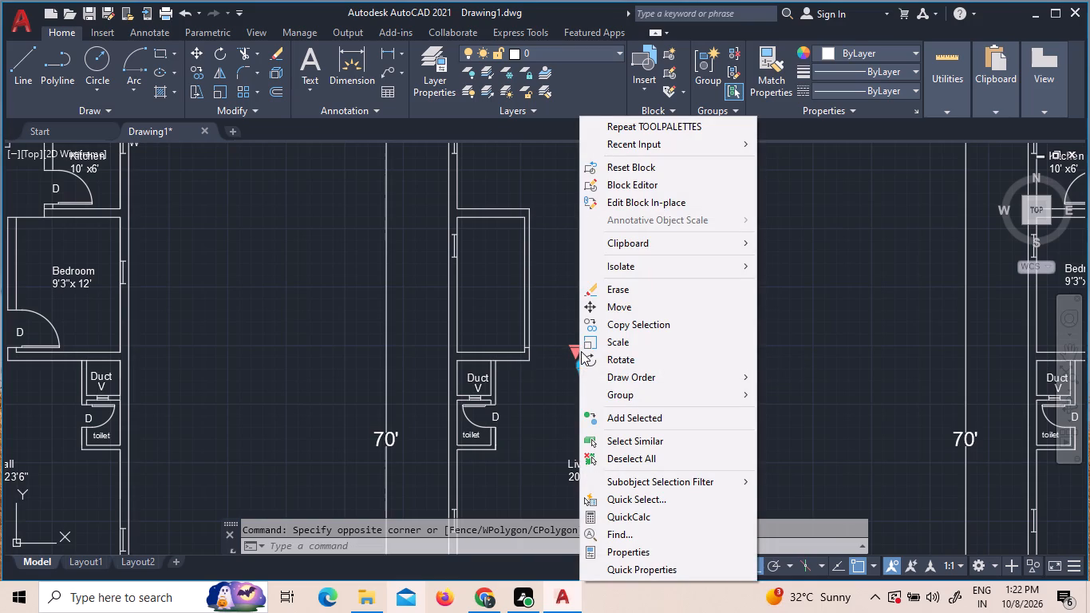
{"action": "left_click", "coordinate": [561, 327]}
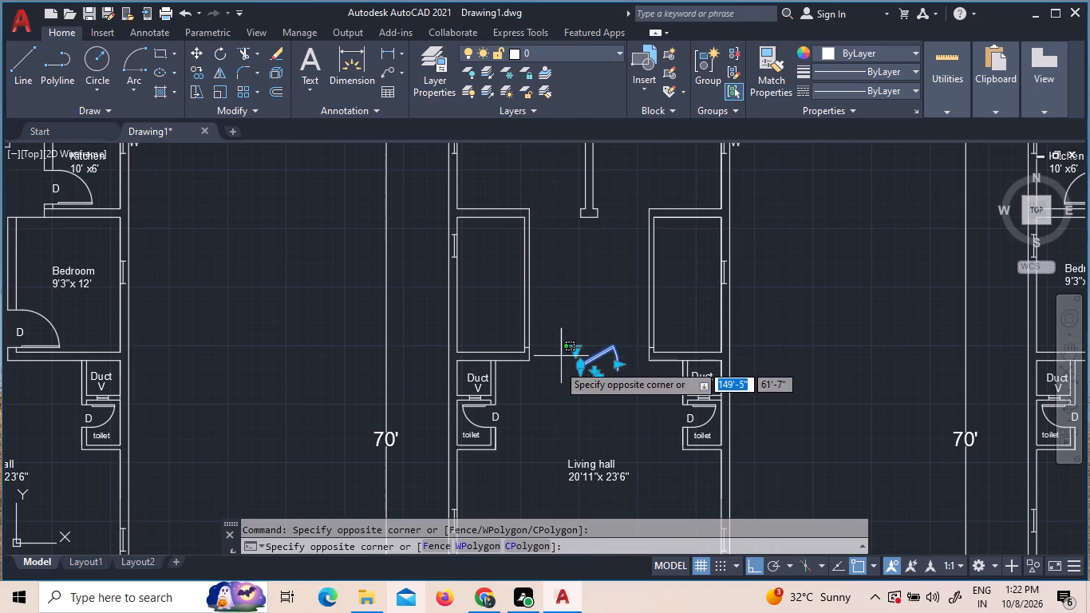
{"action": "left_click", "coordinate": [556, 368]}
{"action": "scroll", "coordinate": [620, 331], "scroll_direction": "up", "scroll_amount": 3}
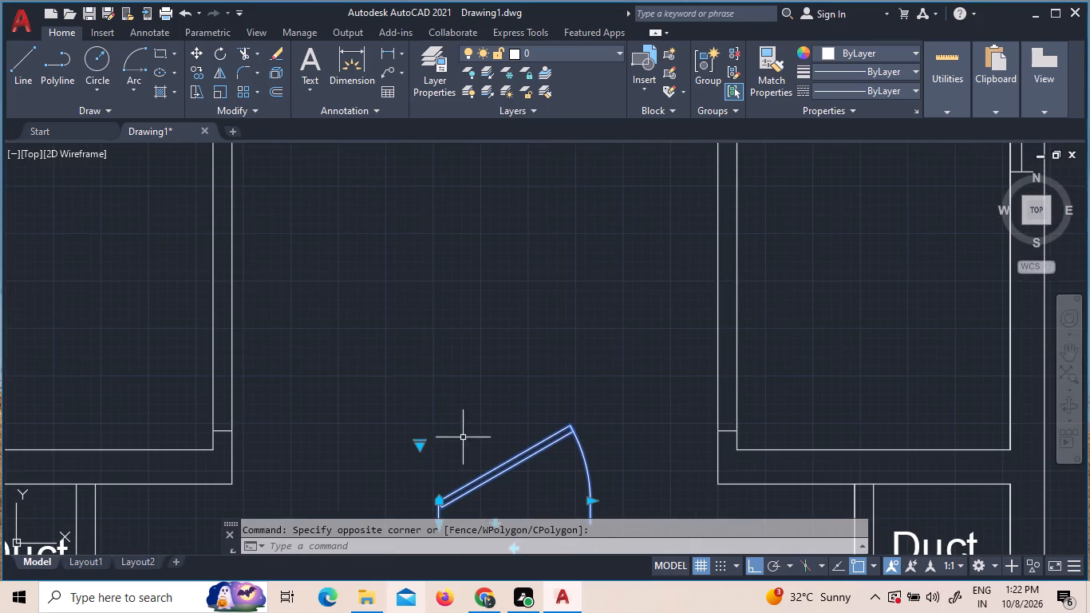
{"action": "left_click", "coordinate": [417, 449]}
{"action": "left_click", "coordinate": [425, 516]}
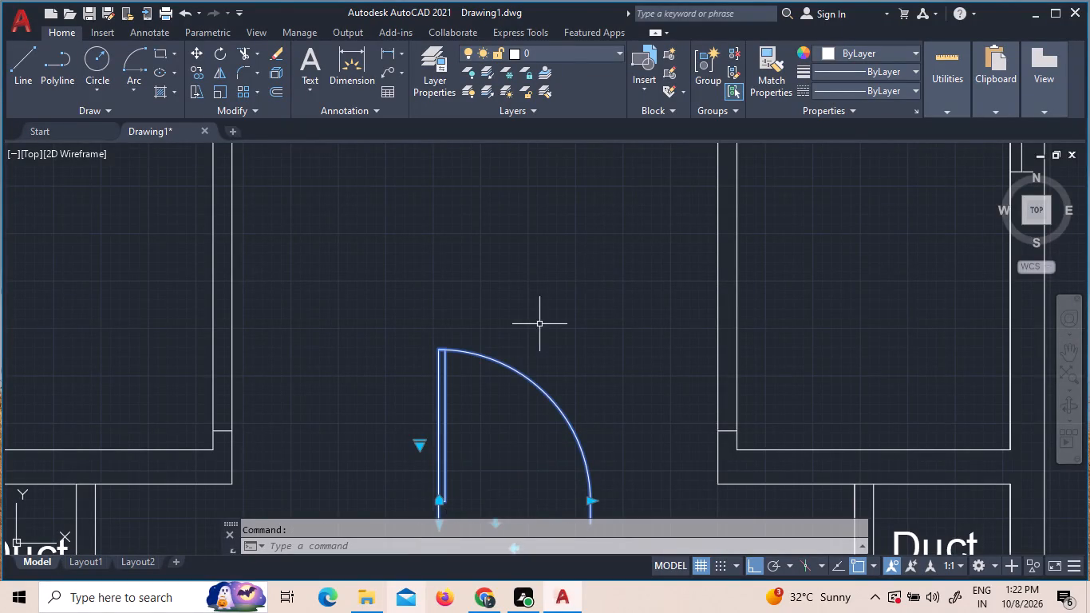
Measure the passage width between the centre wall's foot and the right partition, and the inserted door's size, with quick measure.
{"action": "scroll", "coordinate": [594, 249], "scroll_direction": "down", "scroll_amount": 3}
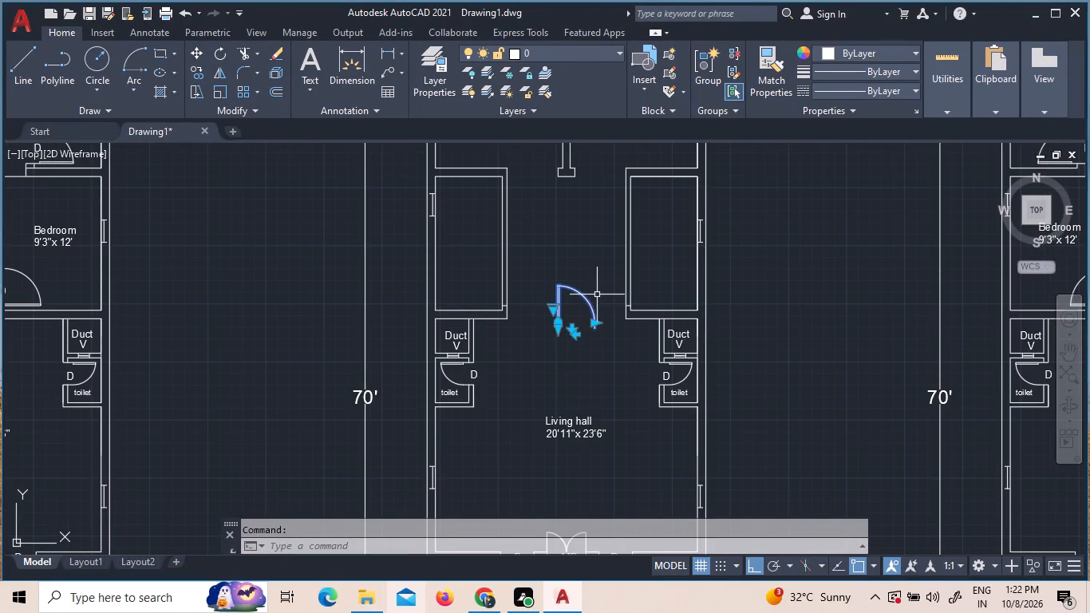
{"action": "scroll", "coordinate": [543, 154], "scroll_direction": "up", "scroll_amount": 2}
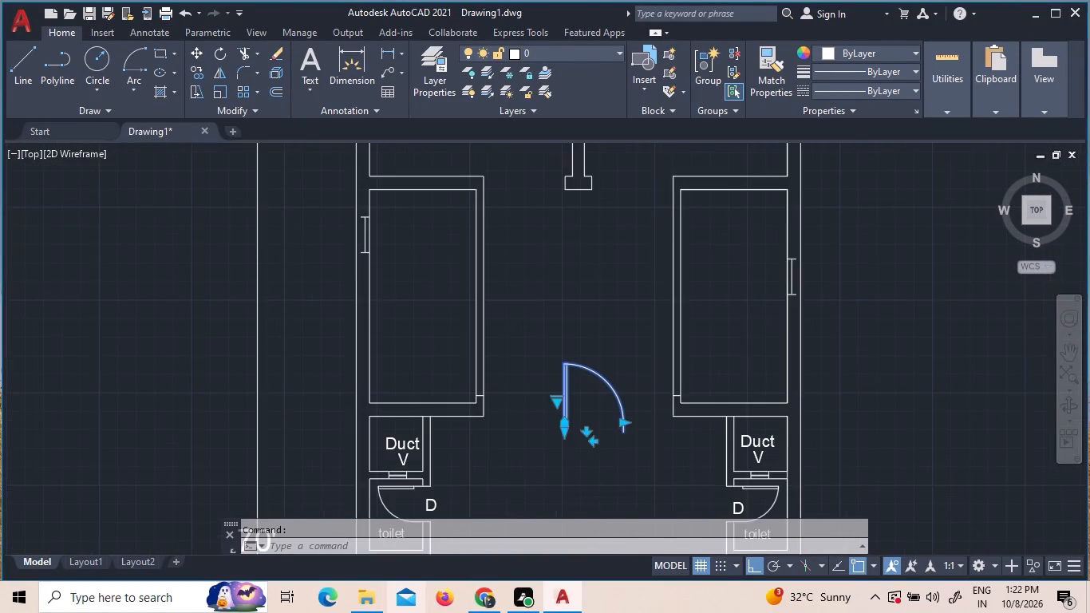
{"action": "left_click", "coordinate": [951, 71]}
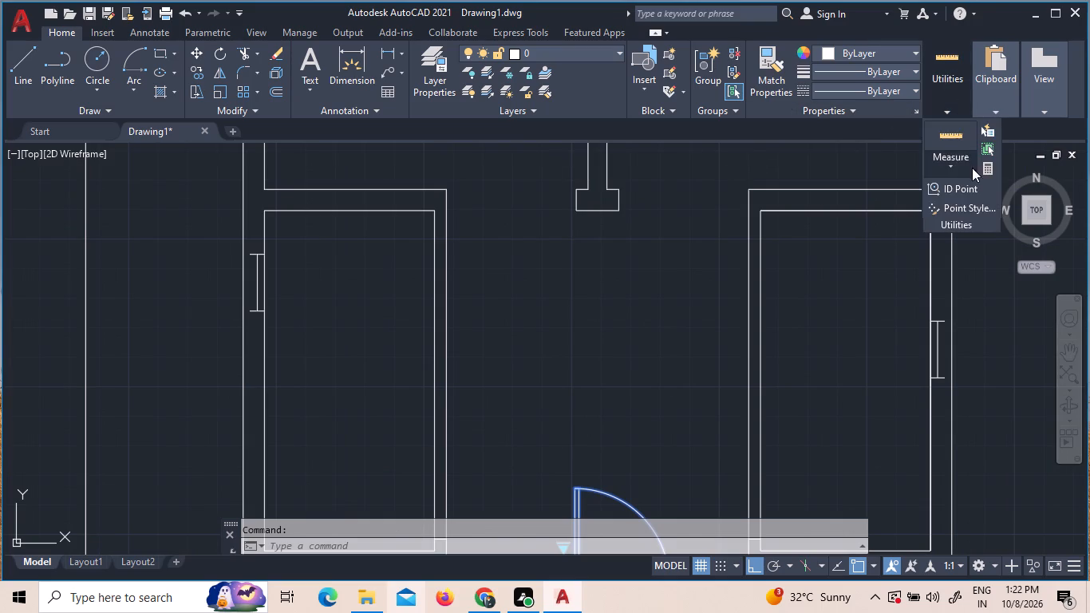
{"action": "left_click", "coordinate": [959, 131]}
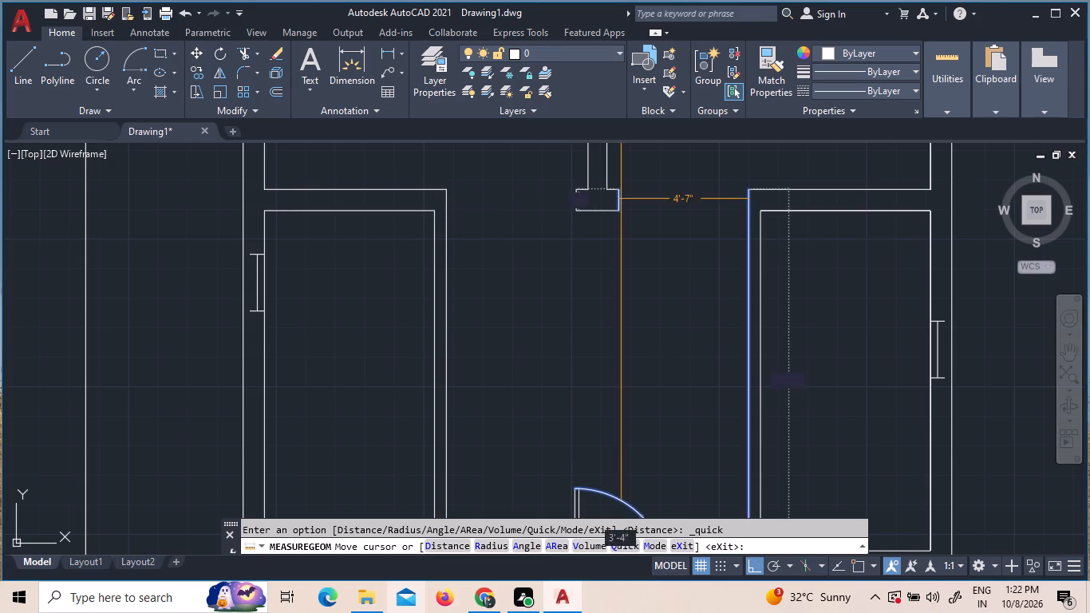
{"action": "scroll", "coordinate": [695, 215], "scroll_direction": "down", "scroll_amount": 1}
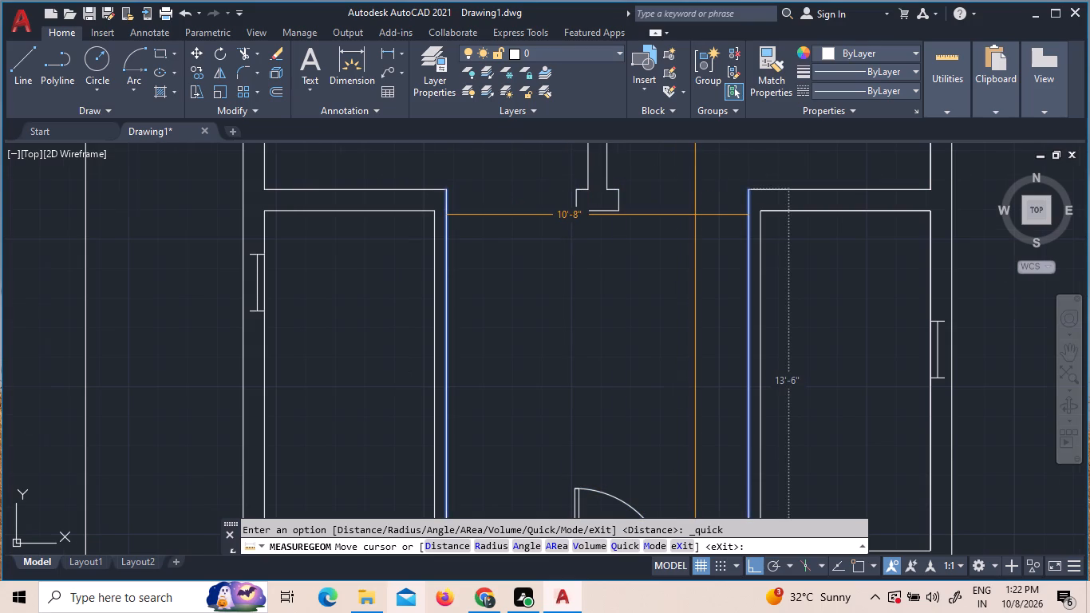
{"action": "scroll", "coordinate": [695, 215], "scroll_direction": "down", "scroll_amount": 1}
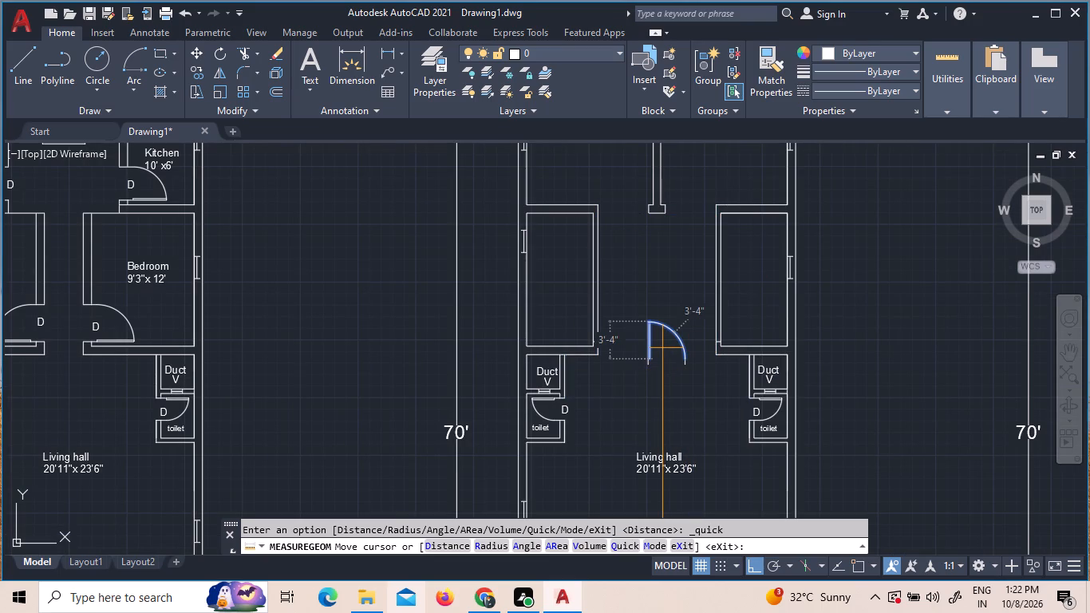
{"action": "key", "text": "Escape"}
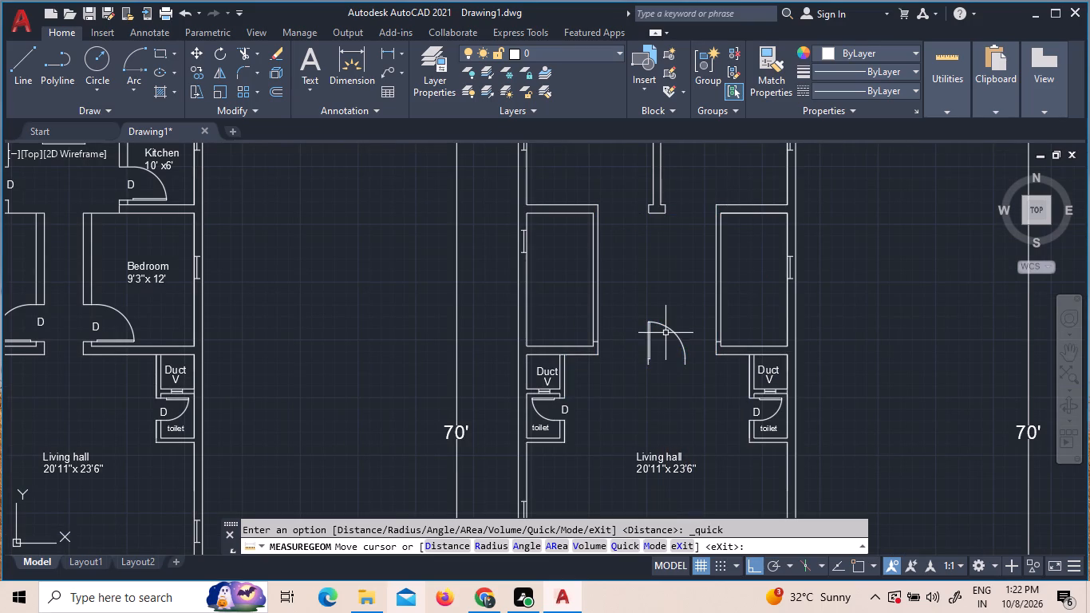
Copy the door block into the passage between the centre wall's foot and the right side room, with Ortho off.
{"action": "left_click", "coordinate": [682, 350]}
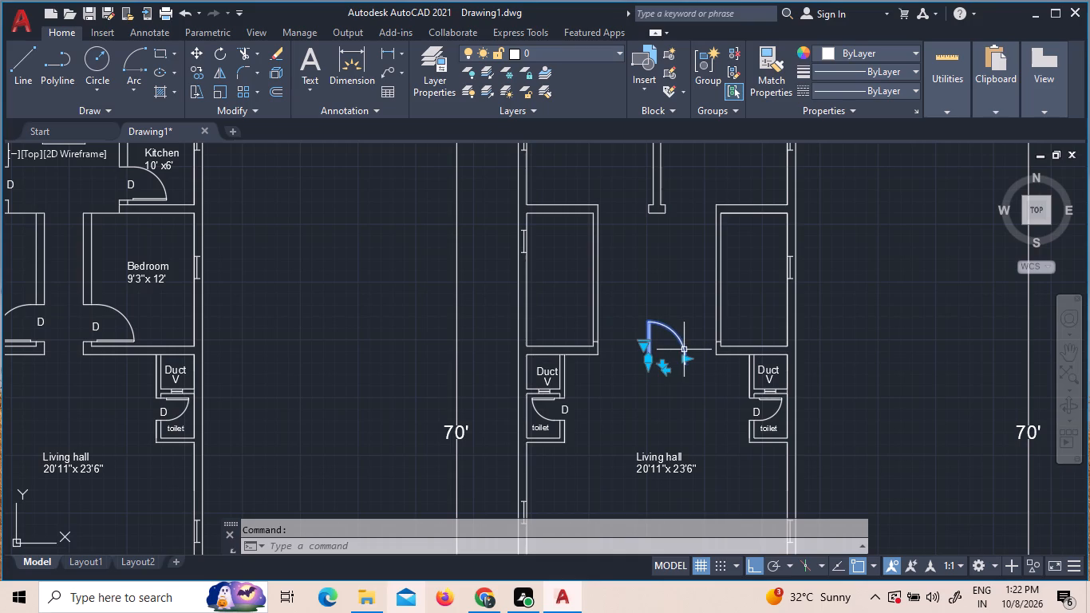
{"action": "scroll", "coordinate": [696, 362], "scroll_direction": "up", "scroll_amount": 4}
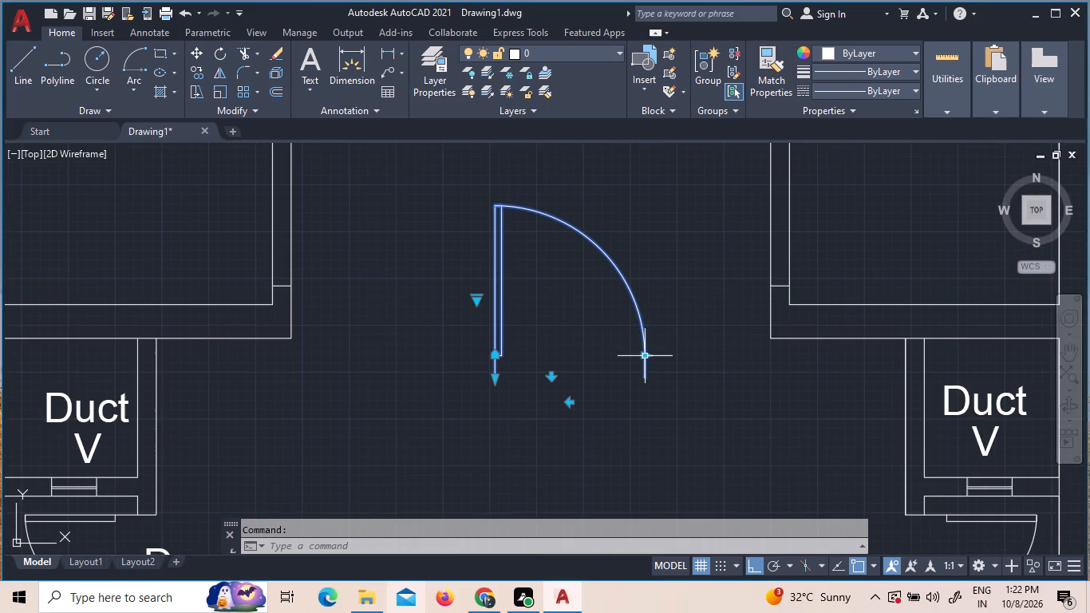
{"action": "left_click", "coordinate": [642, 354]}
{"action": "key", "text": "Escape"}
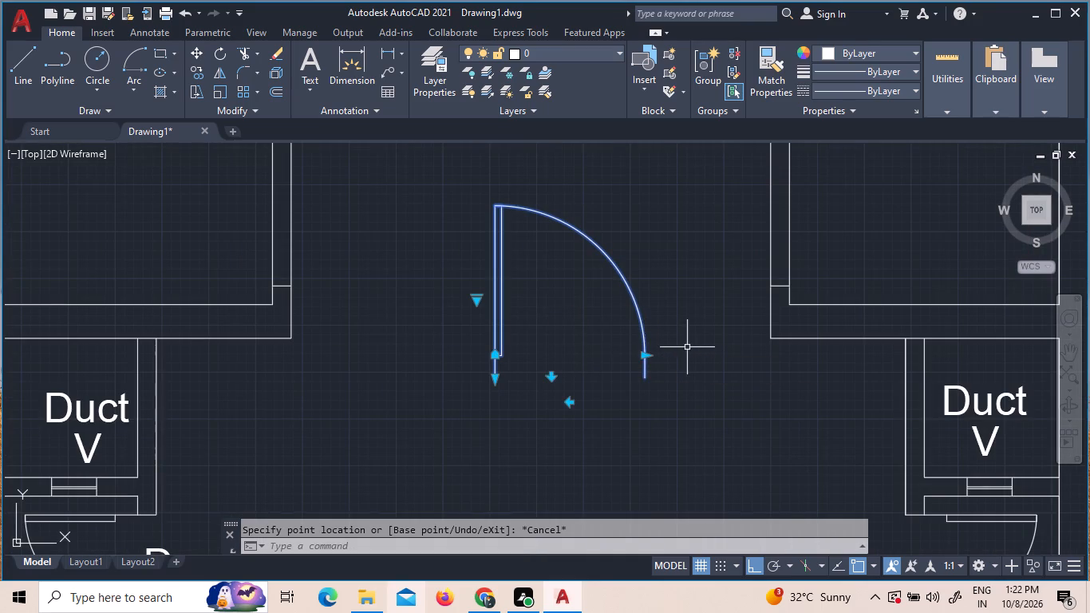
{"action": "right_click", "coordinate": [644, 347]}
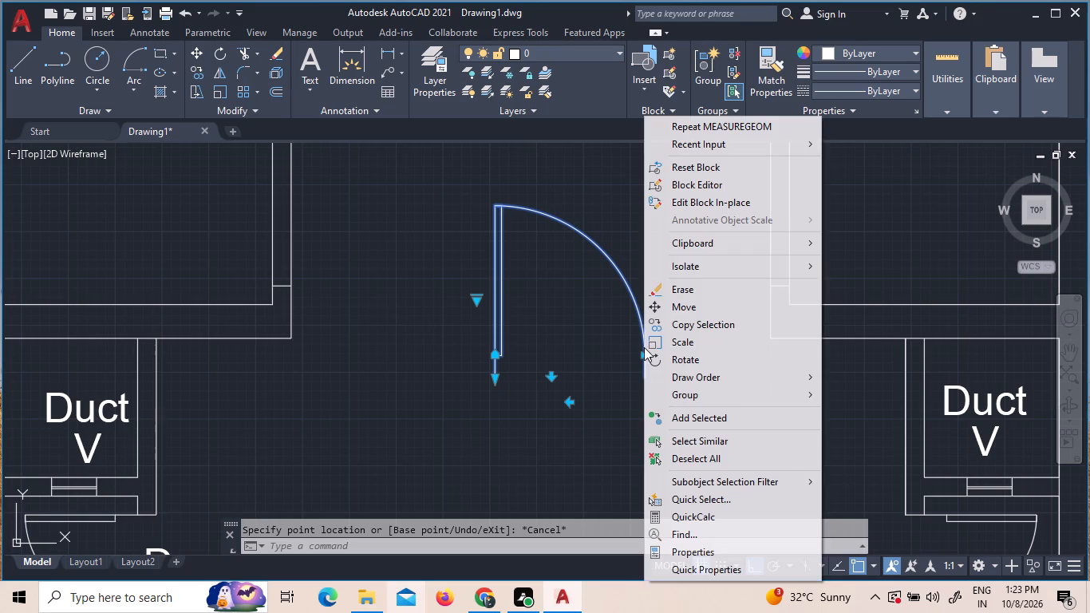
{"action": "left_click", "coordinate": [694, 329]}
{"action": "left_click", "coordinate": [678, 327]}
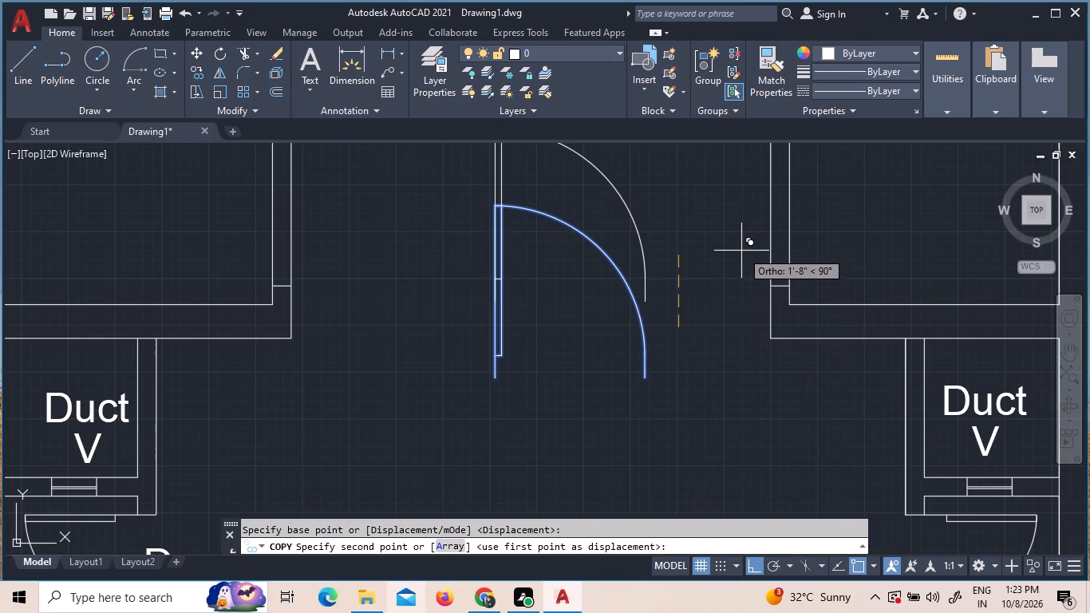
{"action": "key", "text": "F8"}
{"action": "scroll", "coordinate": [737, 303], "scroll_direction": "down", "scroll_amount": 5}
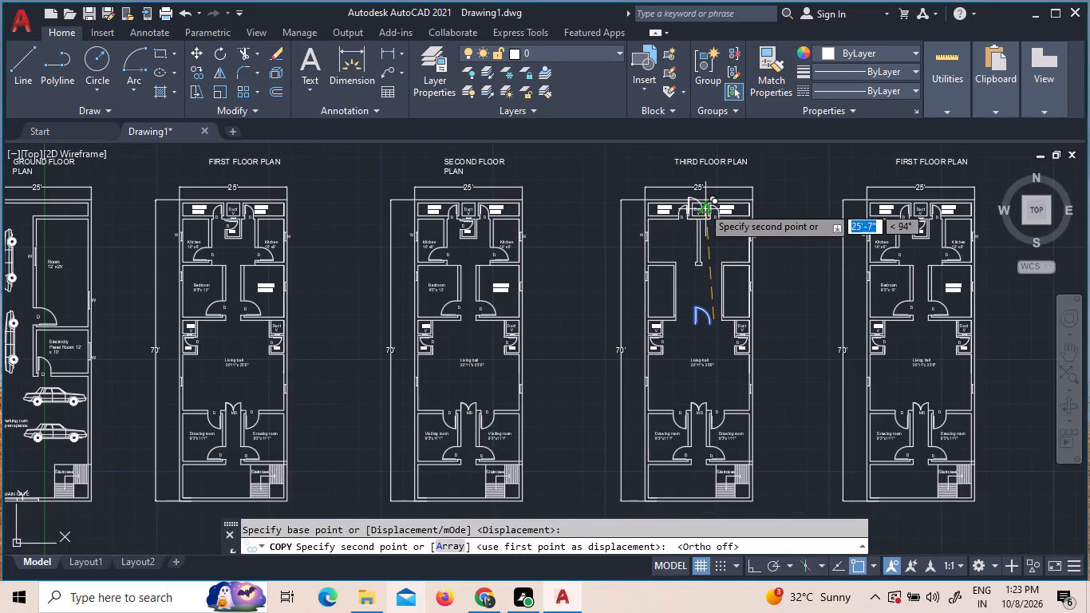
{"action": "scroll", "coordinate": [719, 255], "scroll_direction": "up", "scroll_amount": 4}
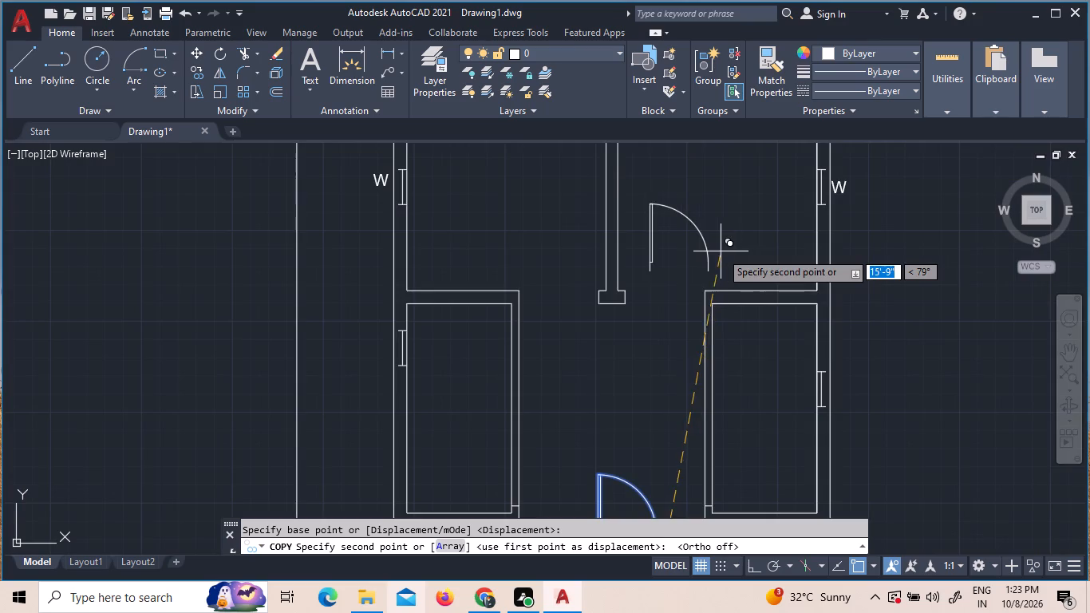
{"action": "scroll", "coordinate": [721, 251], "scroll_direction": "up", "scroll_amount": 4}
{"action": "scroll", "coordinate": [709, 278], "scroll_direction": "down", "scroll_amount": 1}
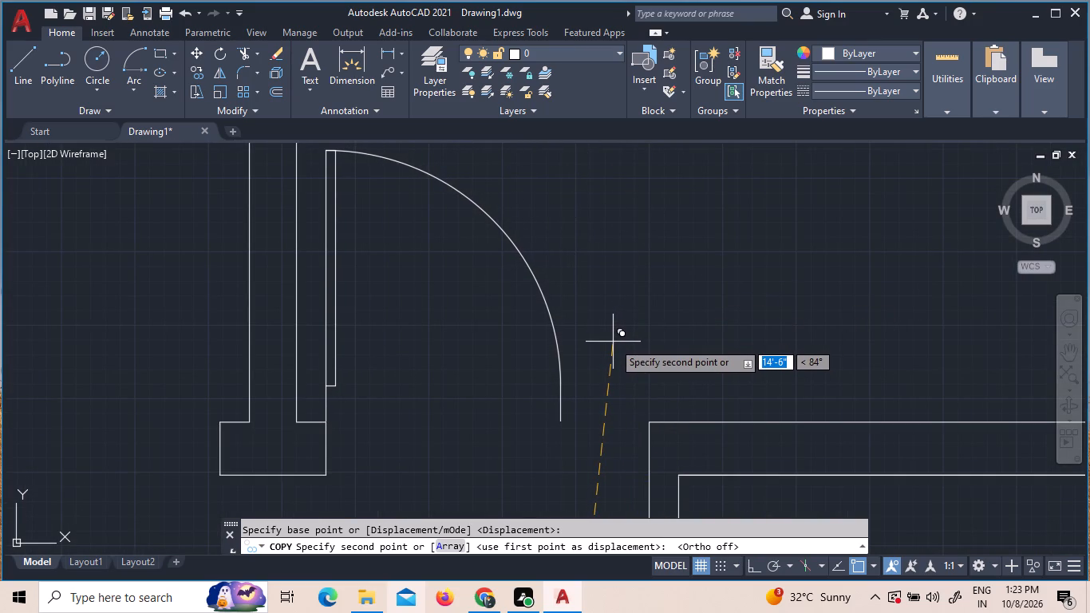
{"action": "left_click", "coordinate": [613, 342]}
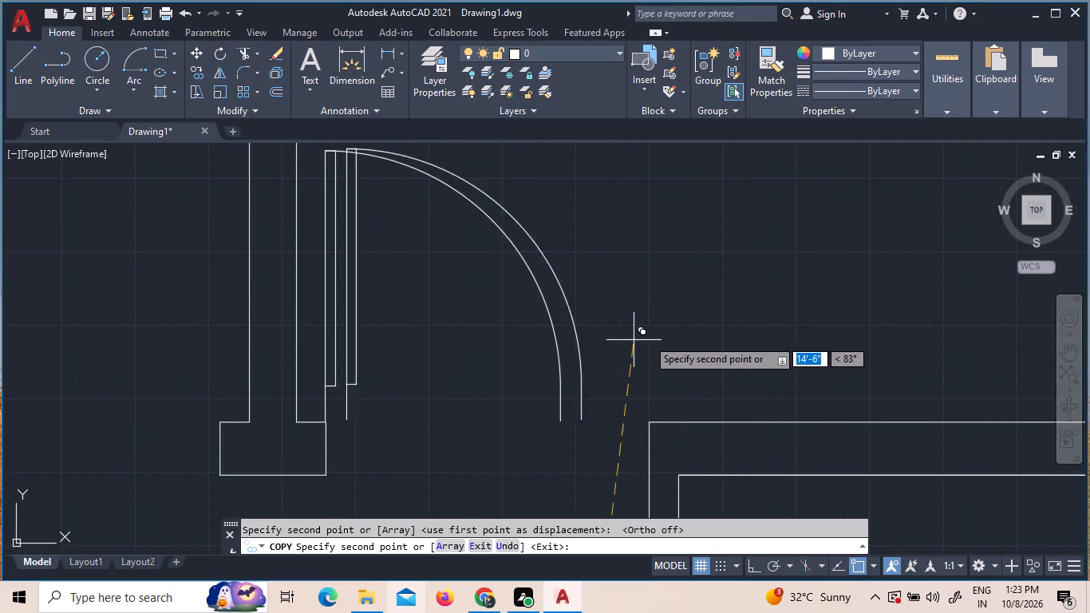
{"action": "key", "text": "Escape"}
Flip the original door block between the side rooms' lower ends so its leaf swings down toward the living hall.
{"action": "scroll", "coordinate": [614, 304], "scroll_direction": "down", "scroll_amount": 2}
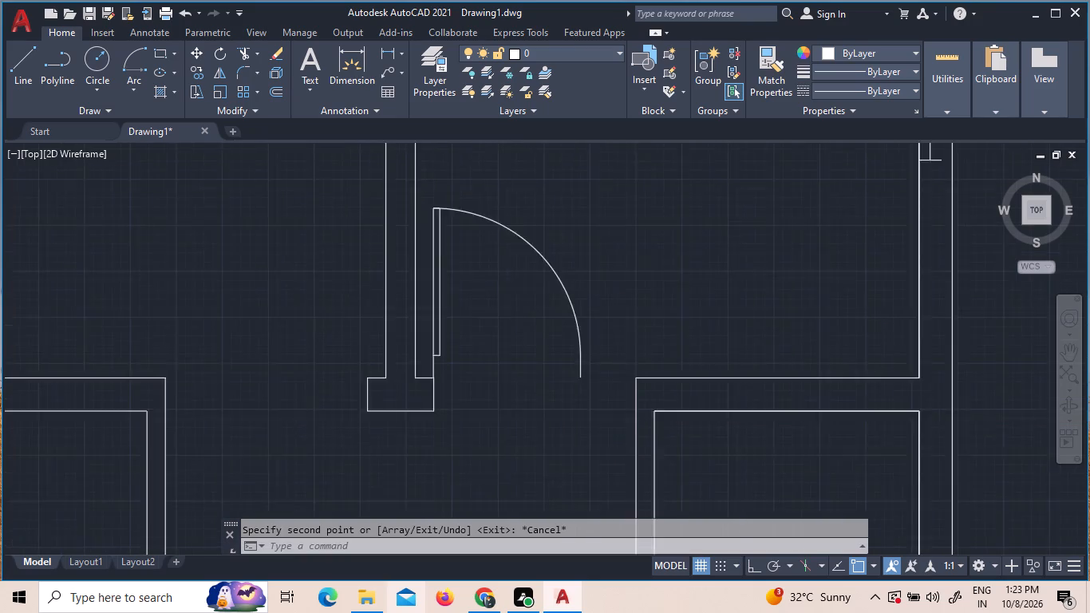
{"action": "scroll", "coordinate": [611, 314], "scroll_direction": "down", "scroll_amount": 3}
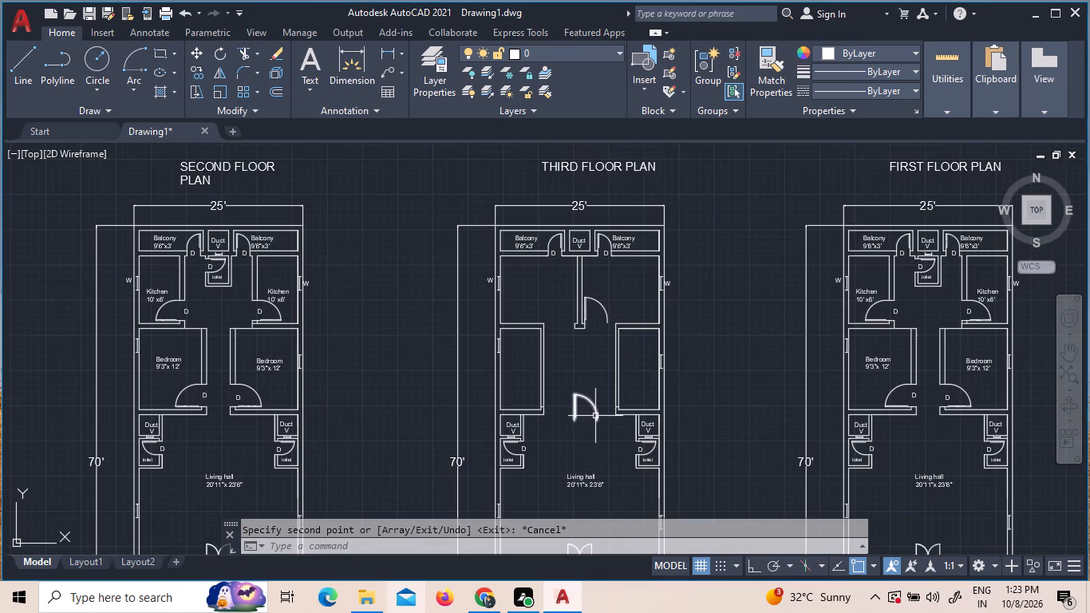
{"action": "scroll", "coordinate": [594, 370], "scroll_direction": "up", "scroll_amount": 1}
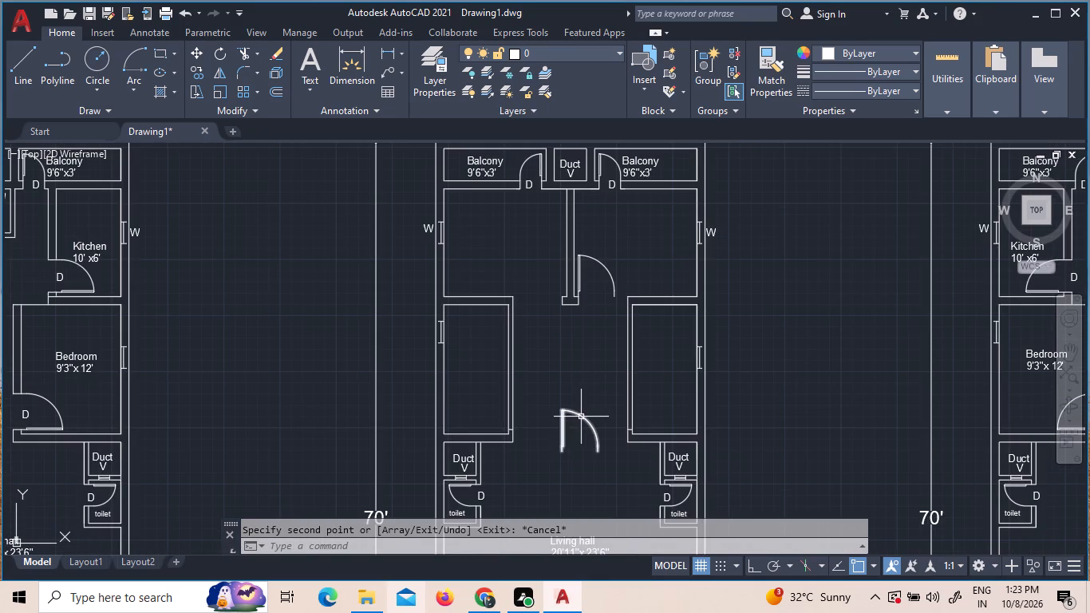
{"action": "left_click", "coordinate": [581, 415]}
{"action": "left_click", "coordinate": [577, 449]}
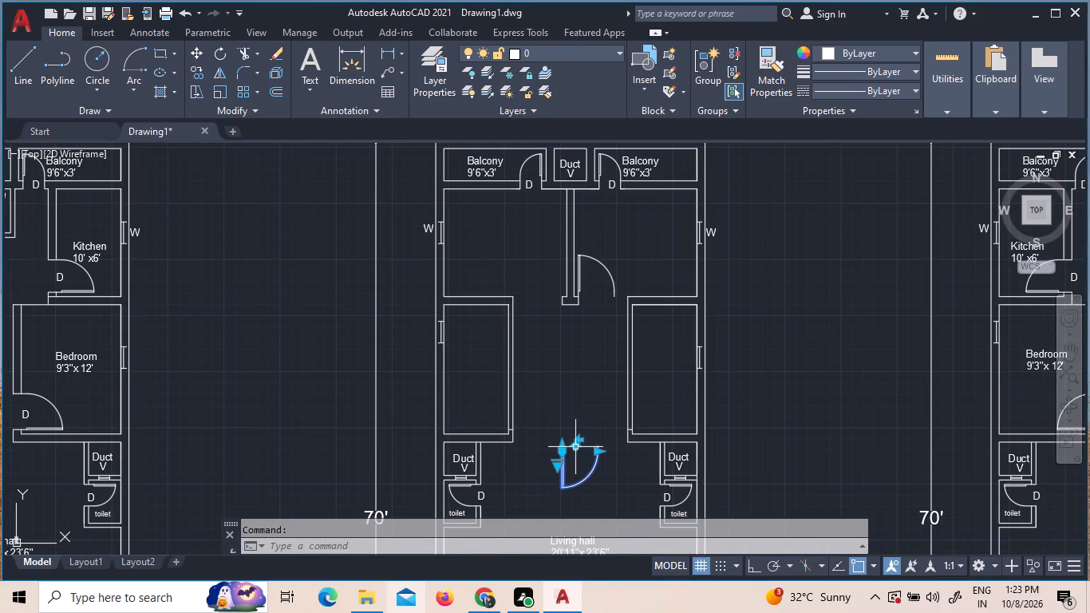
Flip the original door block between the side rooms' lower ends to hinge on its opposite side and swing up toward the balconies.
{"action": "left_click", "coordinate": [583, 440]}
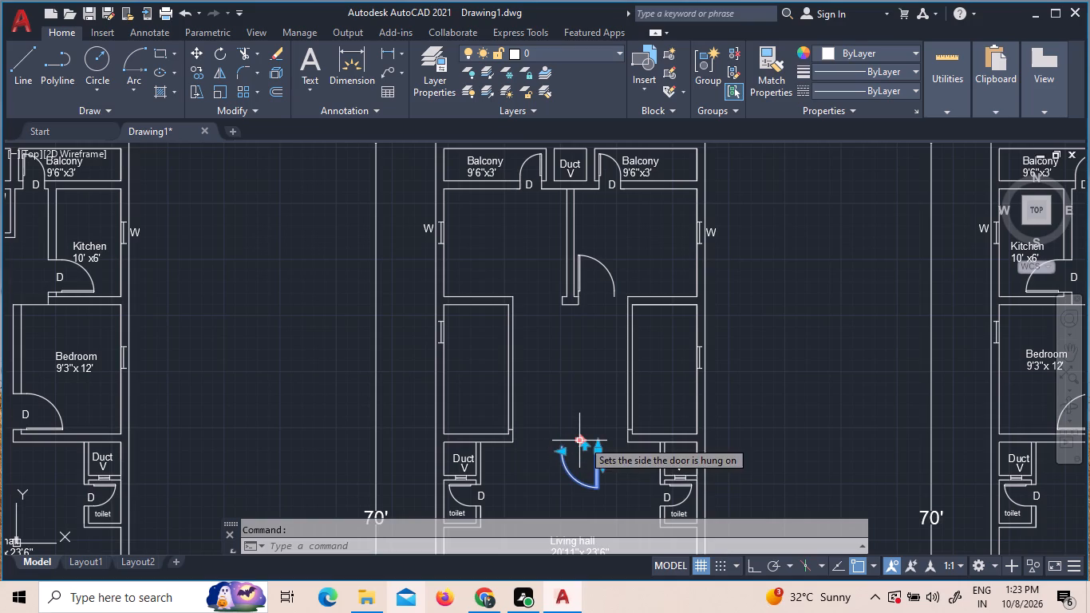
{"action": "left_click", "coordinate": [586, 449]}
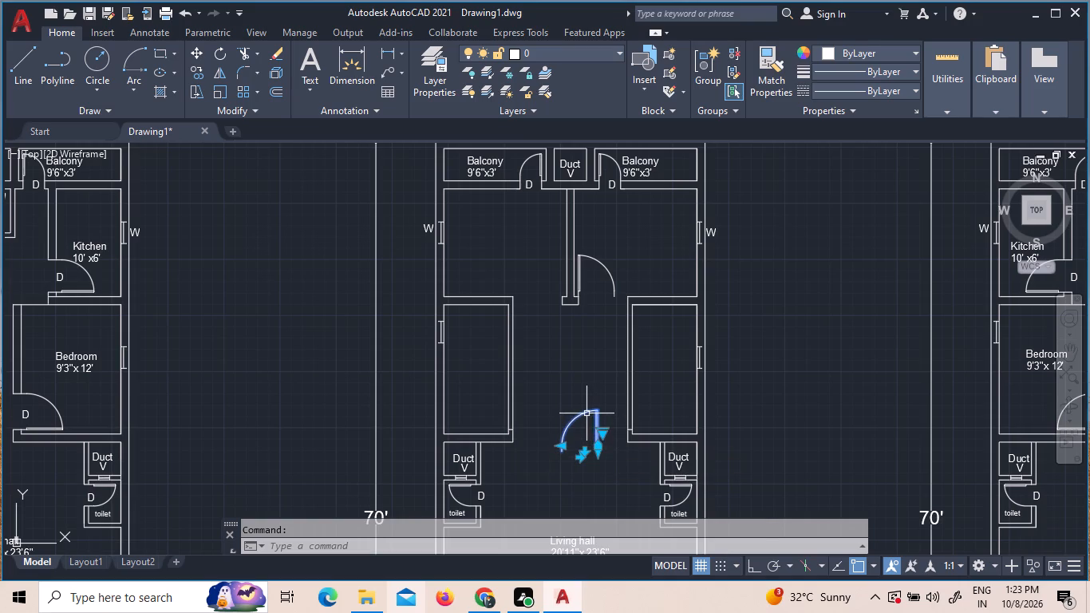
Copy the flipped door block into the passage between the left side room and the centre wall's foot.
{"action": "right_click", "coordinate": [586, 413]}
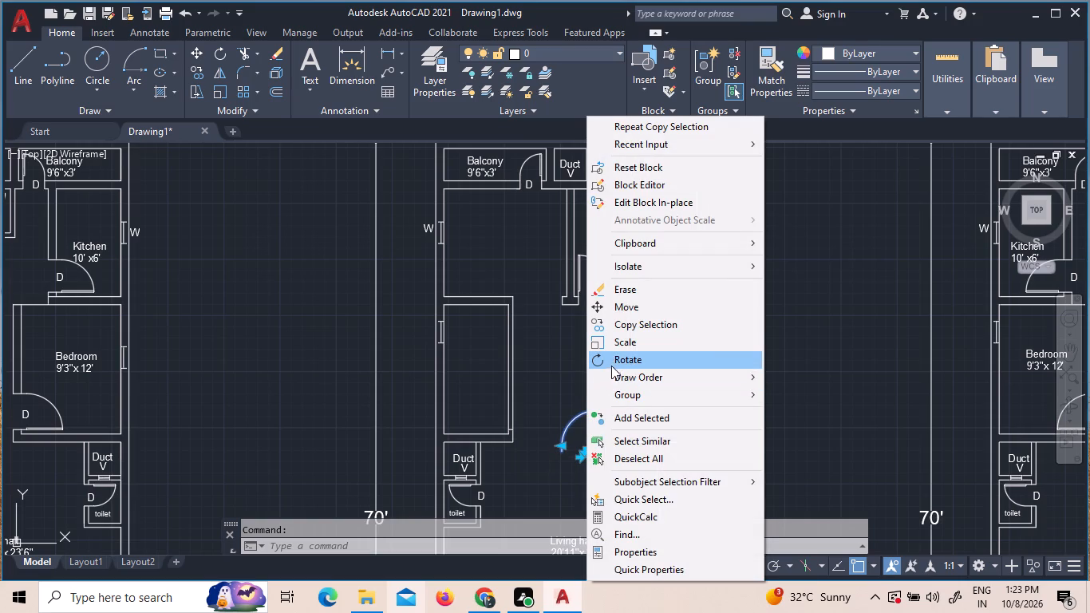
{"action": "left_click", "coordinate": [618, 324]}
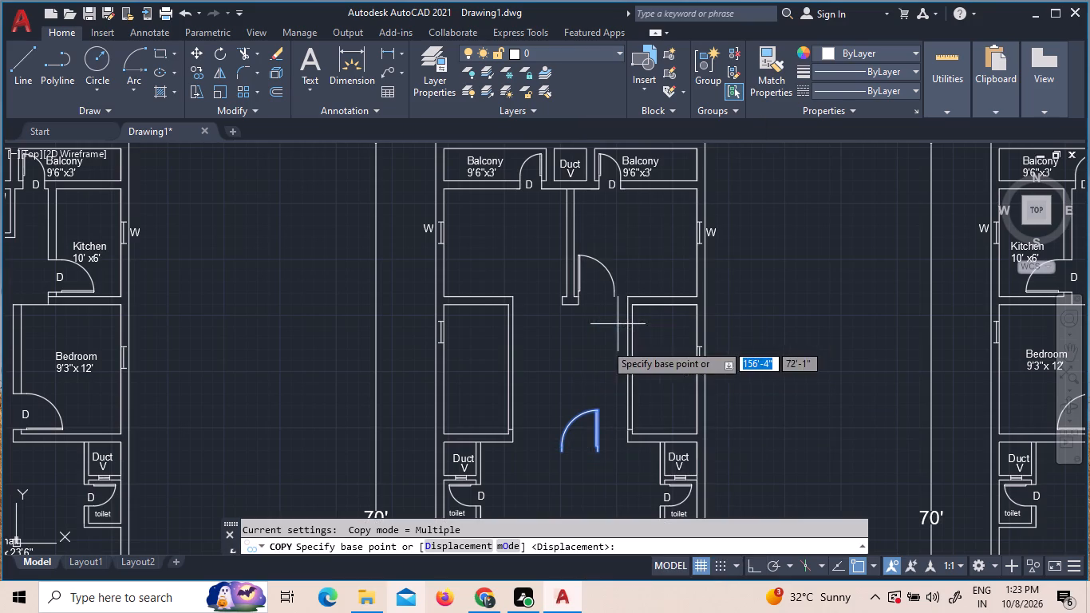
{"action": "left_click", "coordinate": [563, 429]}
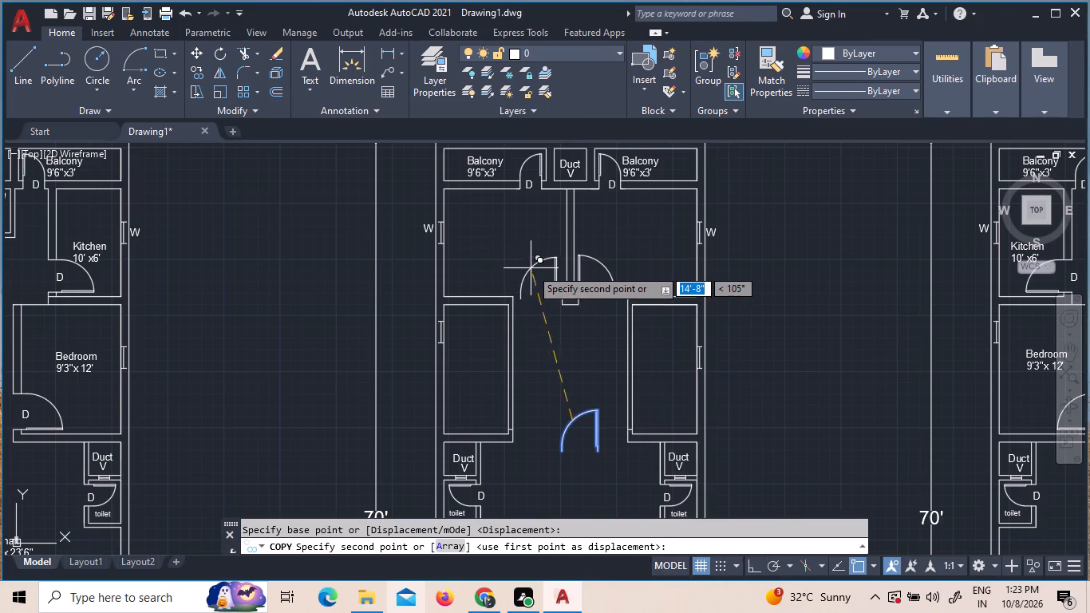
{"action": "scroll", "coordinate": [531, 268], "scroll_direction": "up", "scroll_amount": 3}
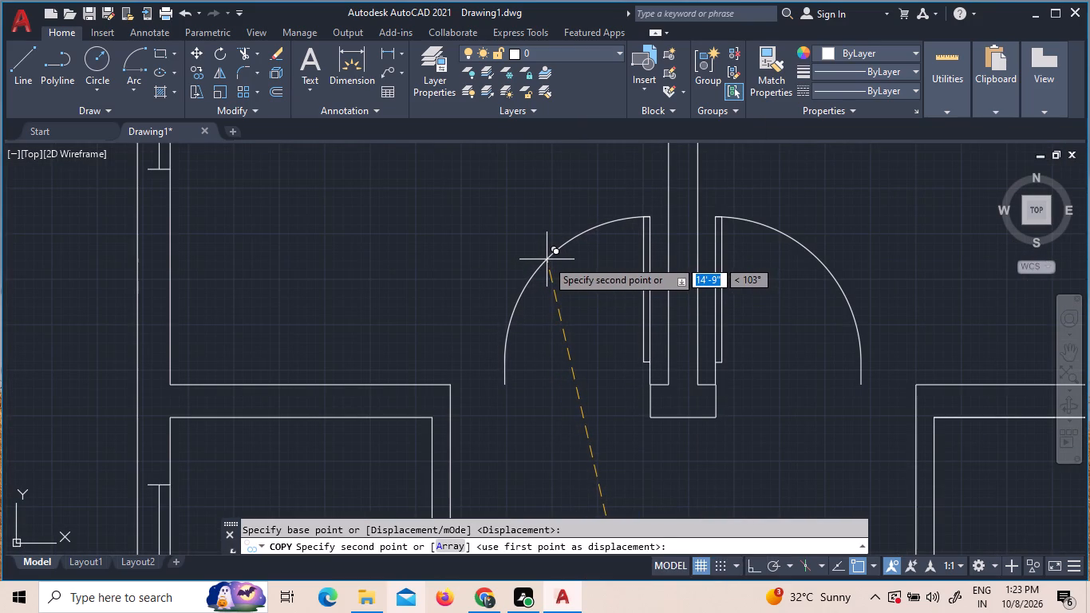
{"action": "left_click", "coordinate": [547, 259]}
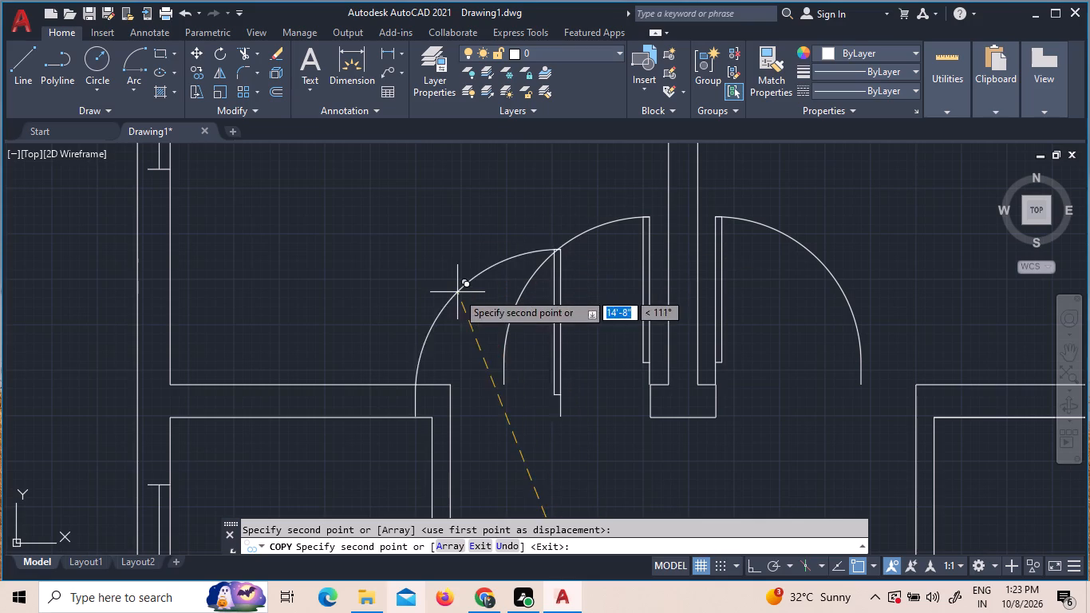
{"action": "key", "text": "Escape"}
{"action": "scroll", "coordinate": [535, 267], "scroll_direction": "down", "scroll_amount": 4}
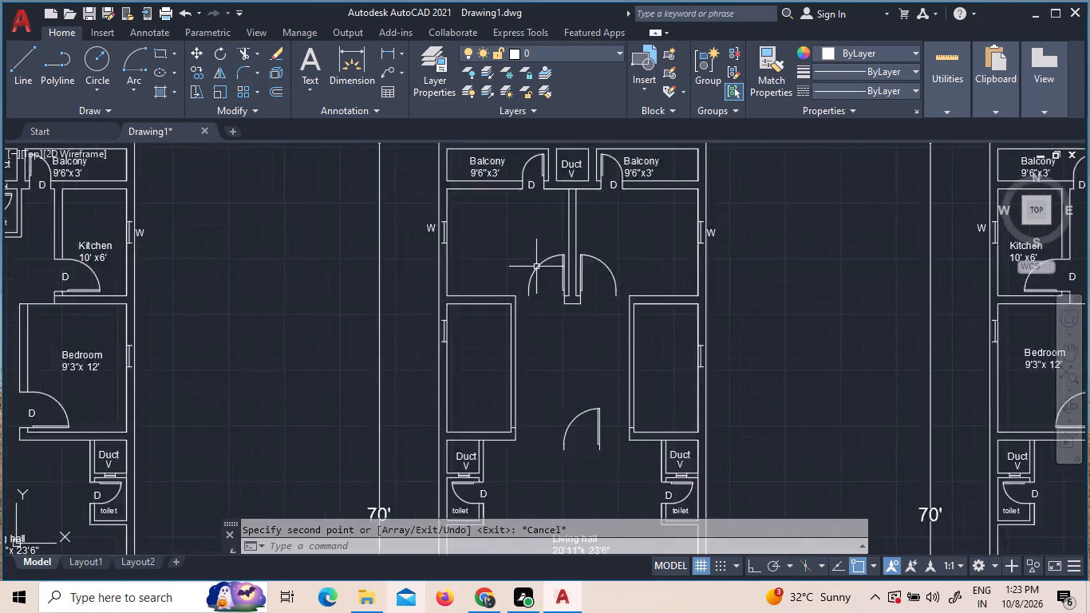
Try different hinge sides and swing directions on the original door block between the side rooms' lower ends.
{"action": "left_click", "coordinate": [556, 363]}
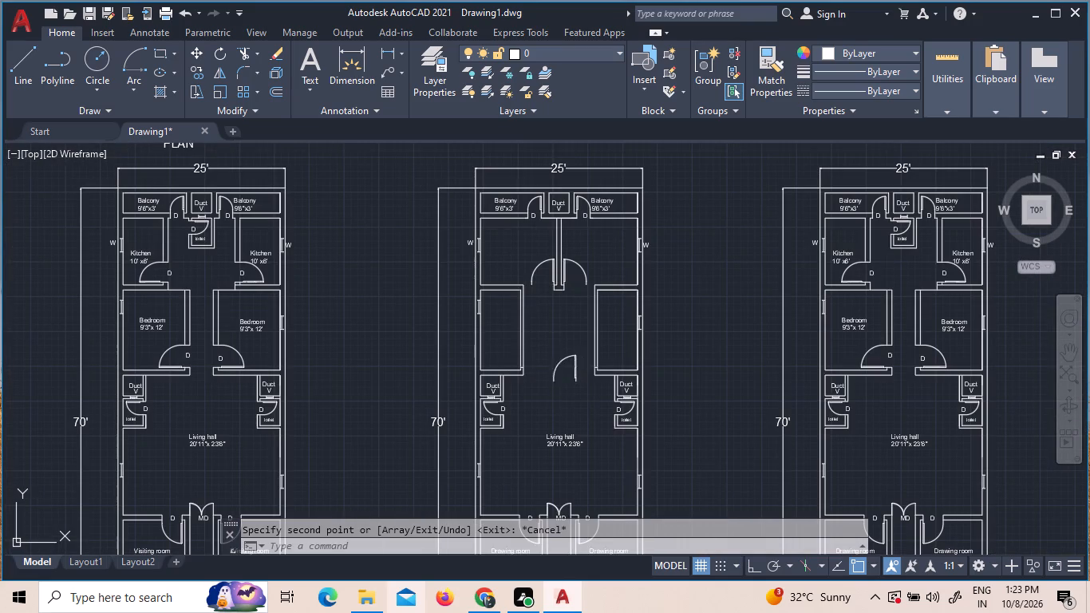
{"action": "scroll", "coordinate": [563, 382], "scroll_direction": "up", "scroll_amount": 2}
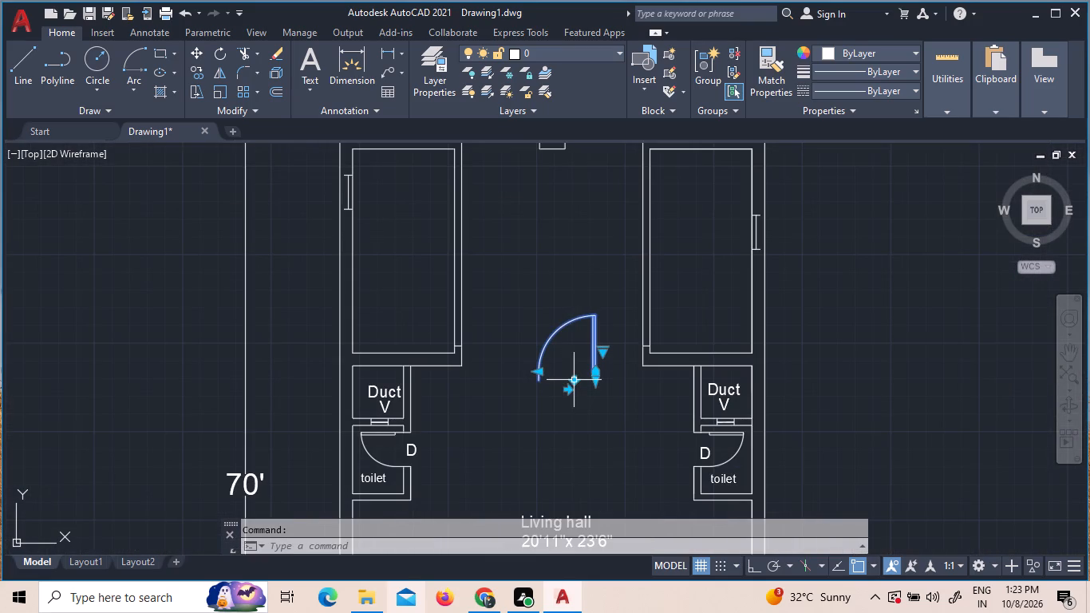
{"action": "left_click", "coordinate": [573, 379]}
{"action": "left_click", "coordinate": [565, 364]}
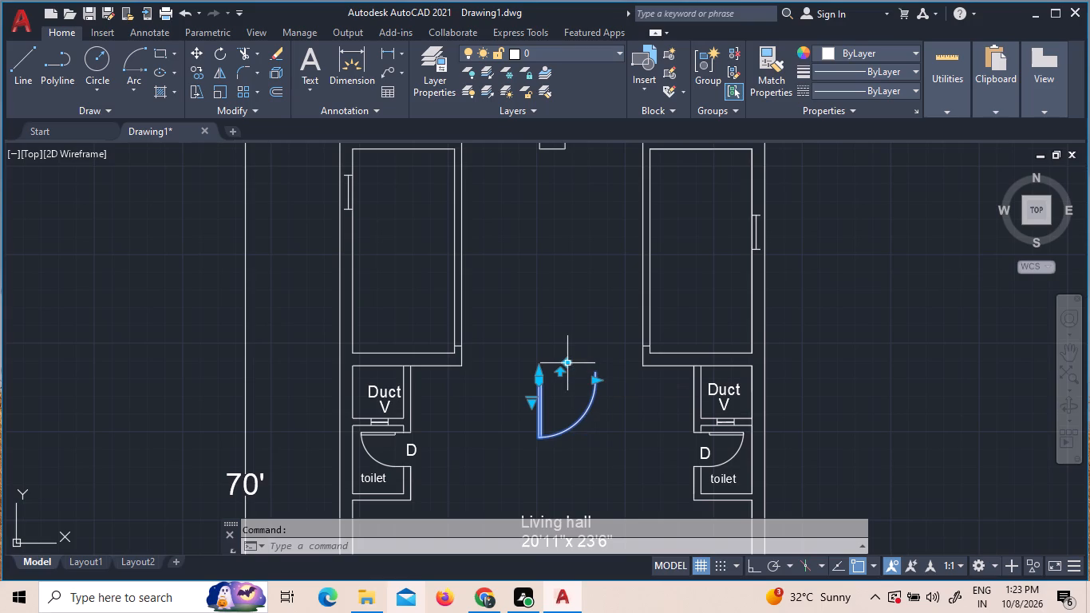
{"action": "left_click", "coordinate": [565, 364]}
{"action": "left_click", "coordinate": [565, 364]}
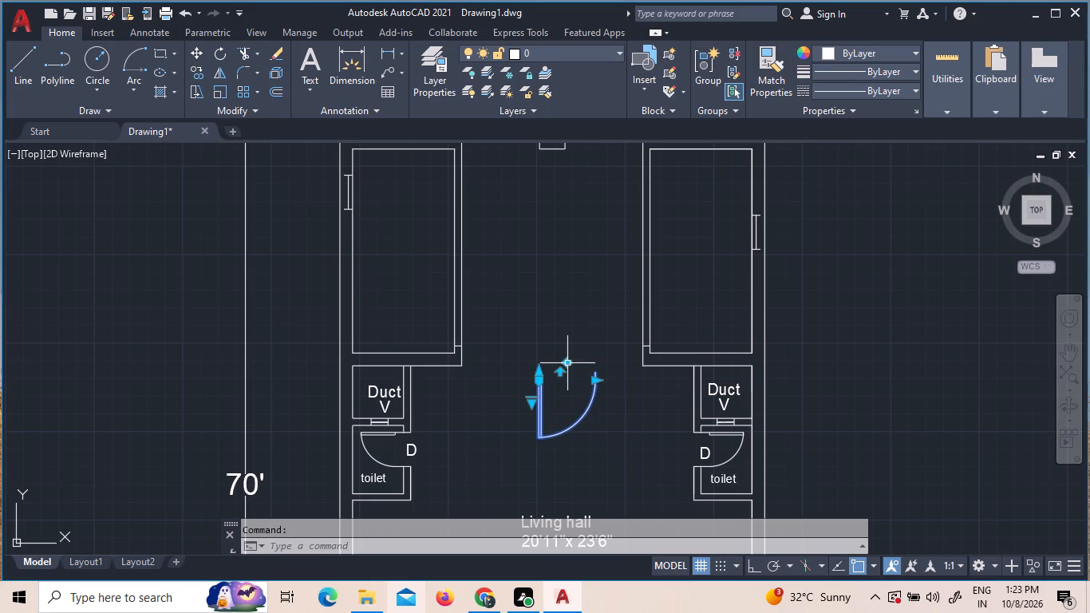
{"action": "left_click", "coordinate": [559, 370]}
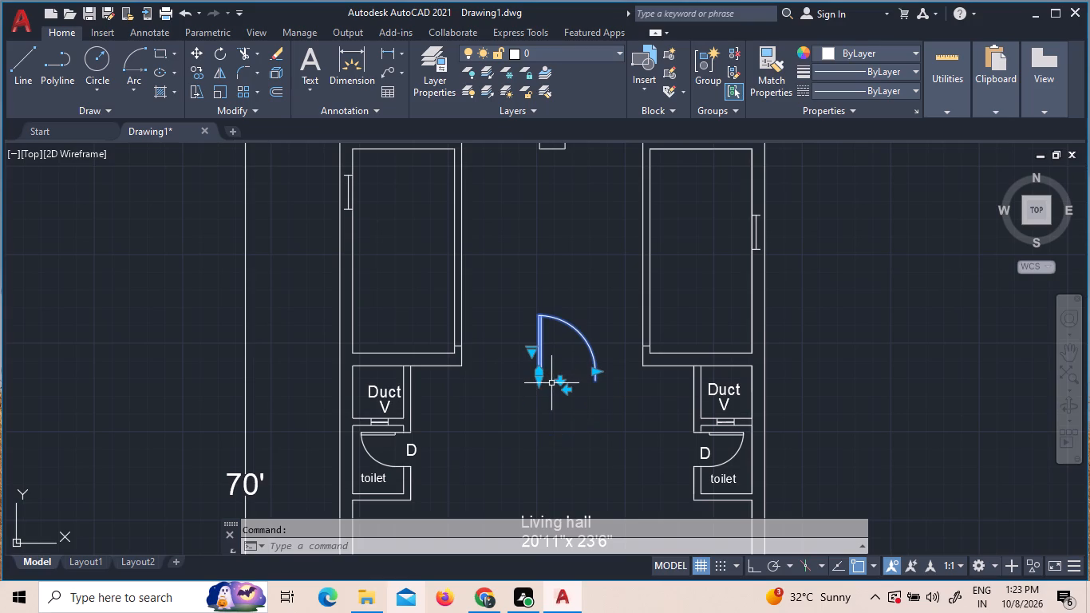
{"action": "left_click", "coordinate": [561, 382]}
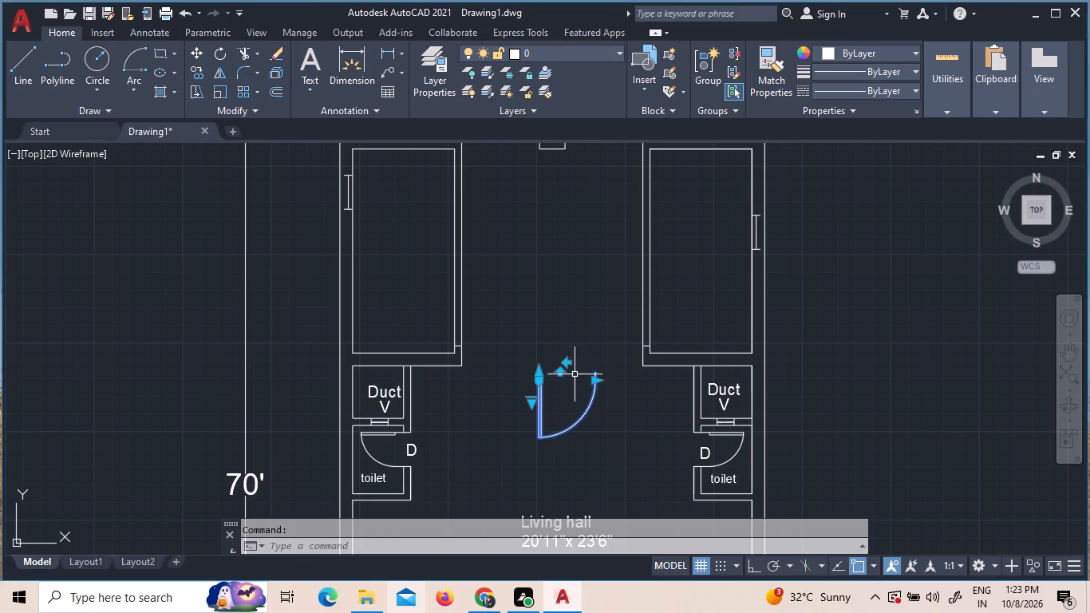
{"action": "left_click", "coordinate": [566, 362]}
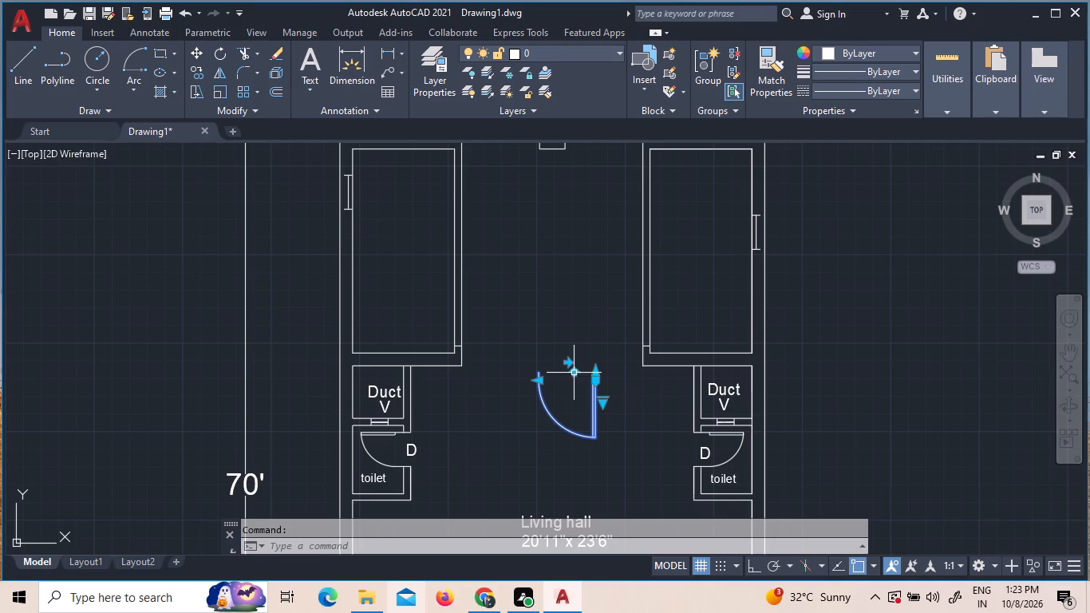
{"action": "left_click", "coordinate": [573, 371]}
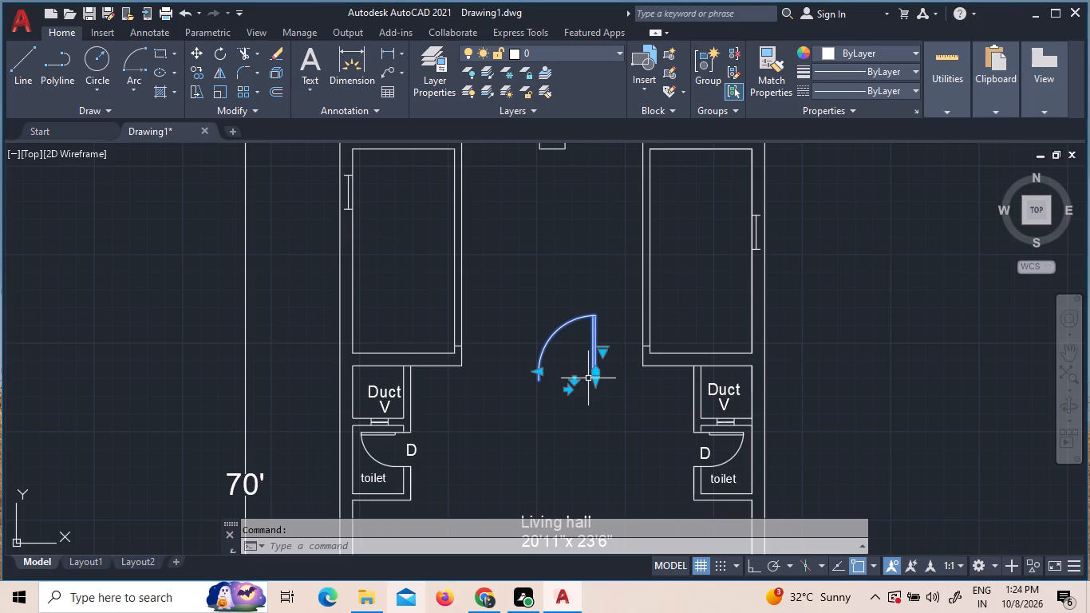
Resize the original door block between the side rooms' lower ends to a 3' opening width.
{"action": "left_click", "coordinate": [539, 371]}
{"action": "key", "text": "Escape"}
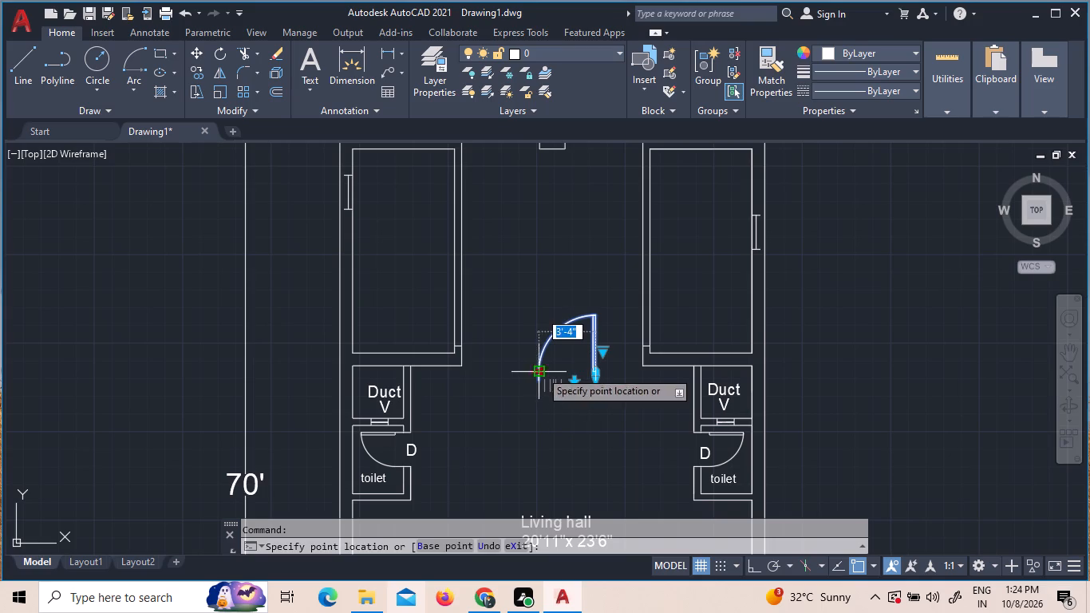
{"action": "left_click", "coordinate": [541, 370]}
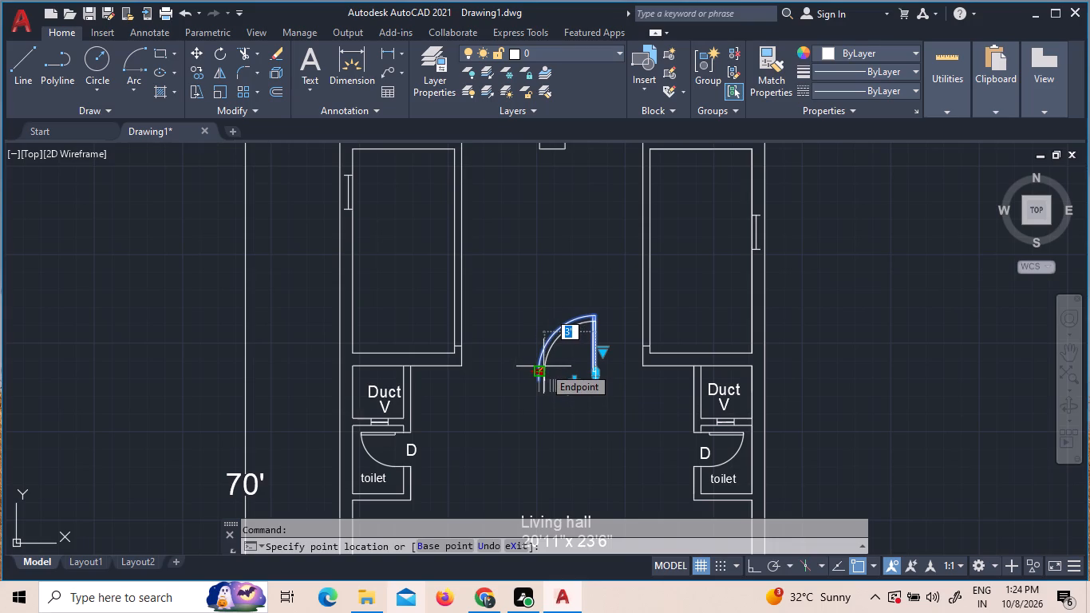
{"action": "left_click", "coordinate": [543, 366]}
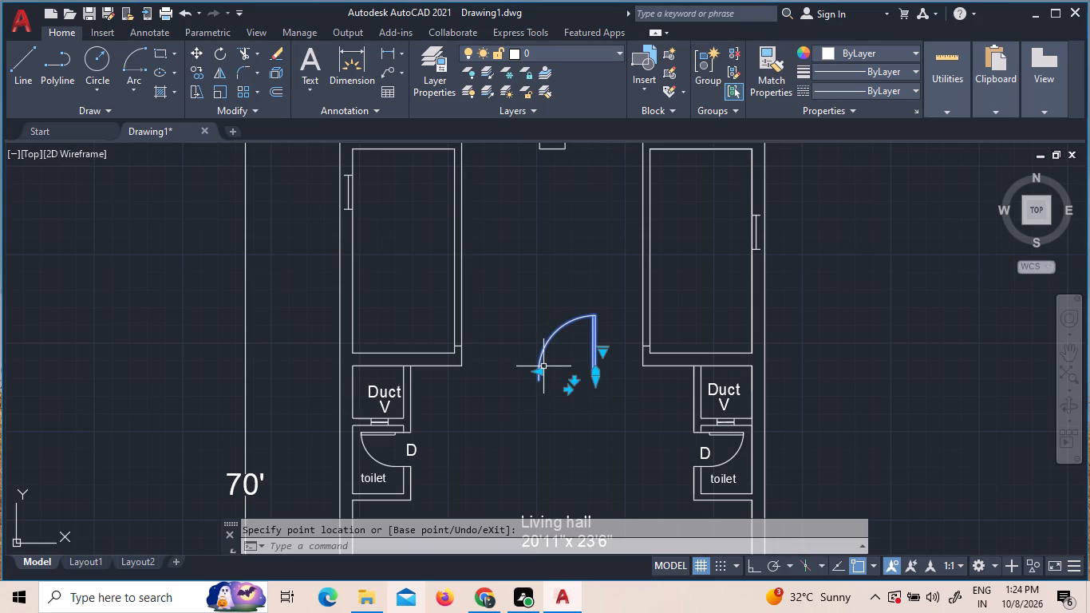
{"action": "left_click", "coordinate": [538, 374]}
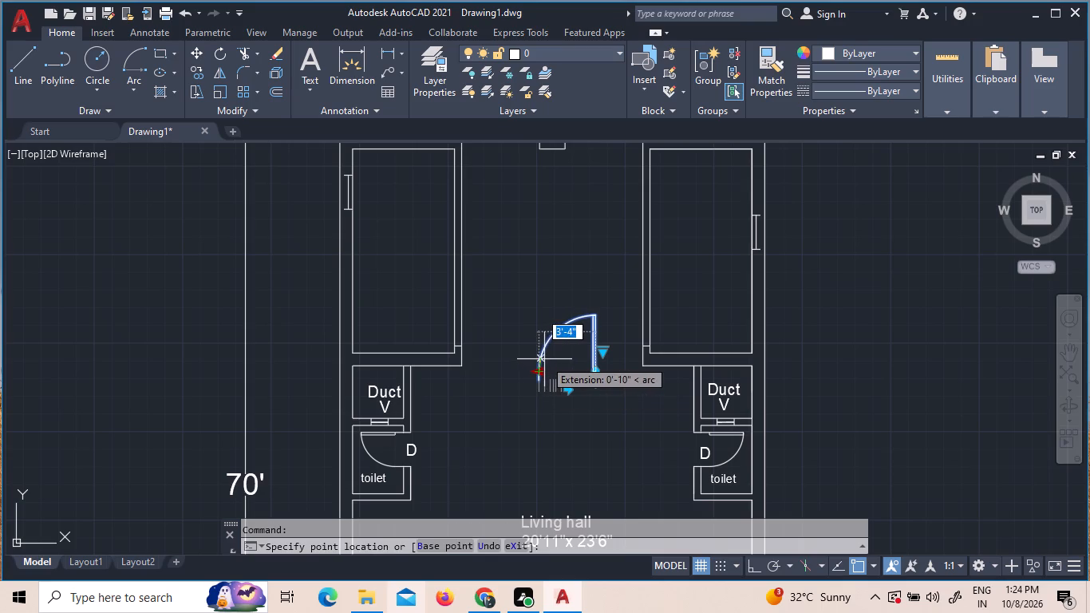
{"action": "left_click", "coordinate": [544, 359]}
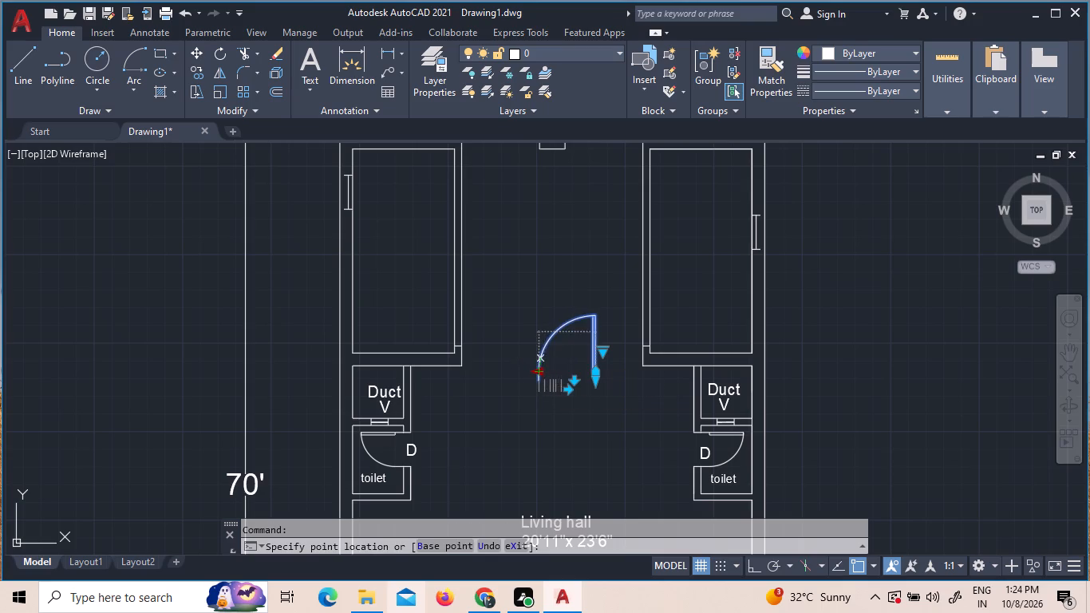
{"action": "left_click", "coordinate": [535, 375]}
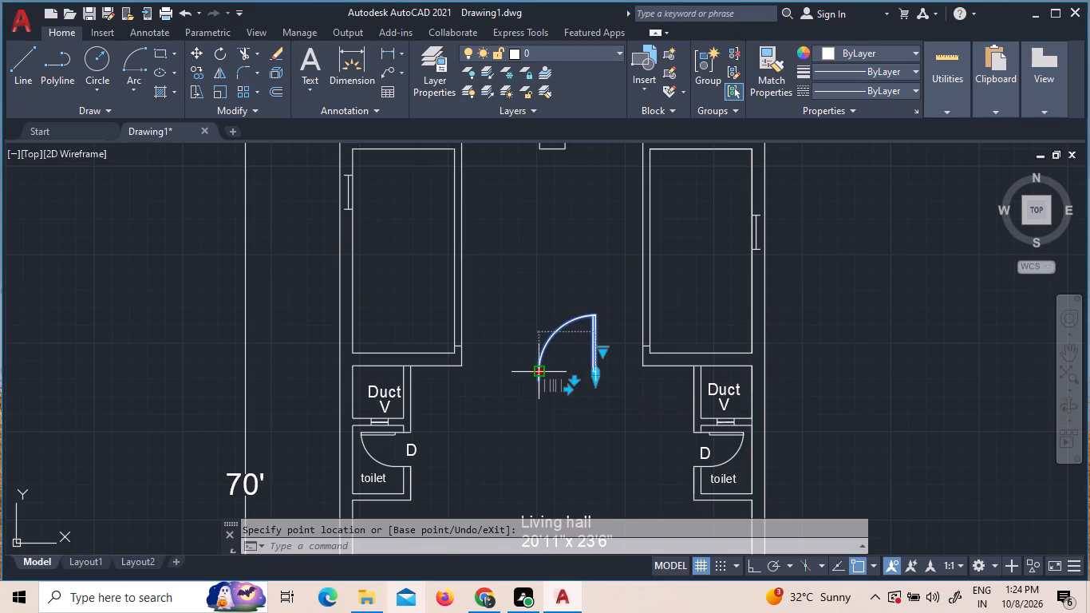
{"action": "scroll", "coordinate": [552, 375], "scroll_direction": "up", "scroll_amount": 3}
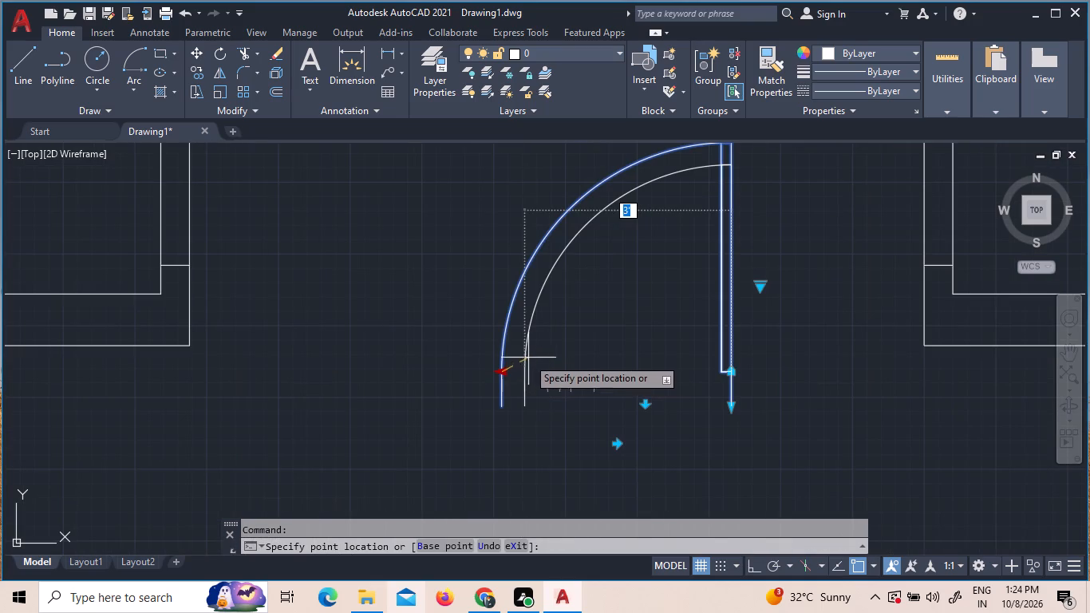
{"action": "left_click", "coordinate": [519, 354]}
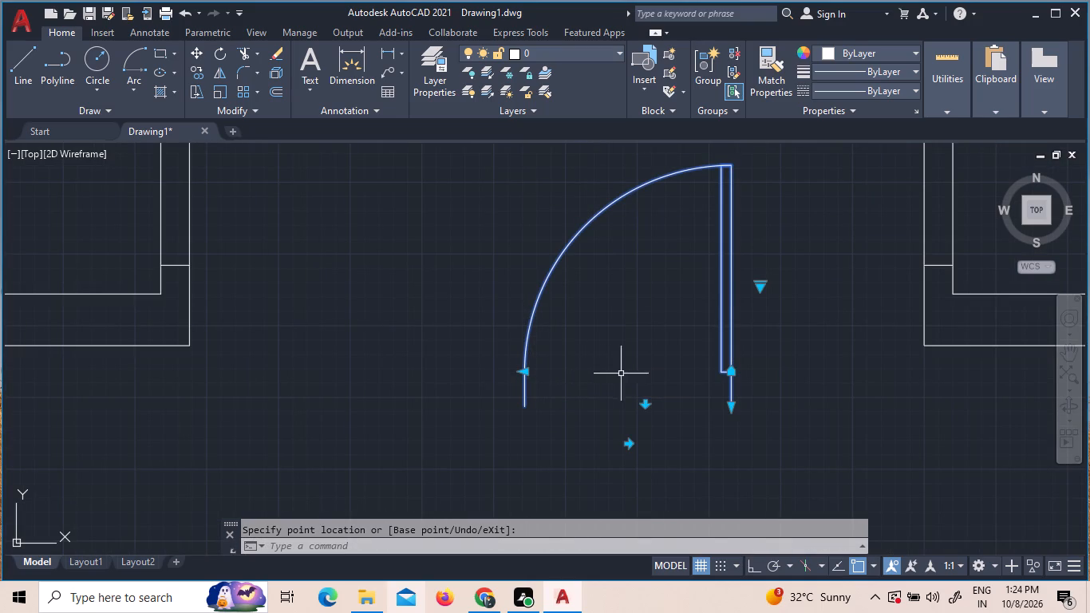
Rotate the resized door block 270° about the lower end of its hinge side, with Ortho on.
{"action": "key", "text": "r"}
{"action": "key", "text": "o"}
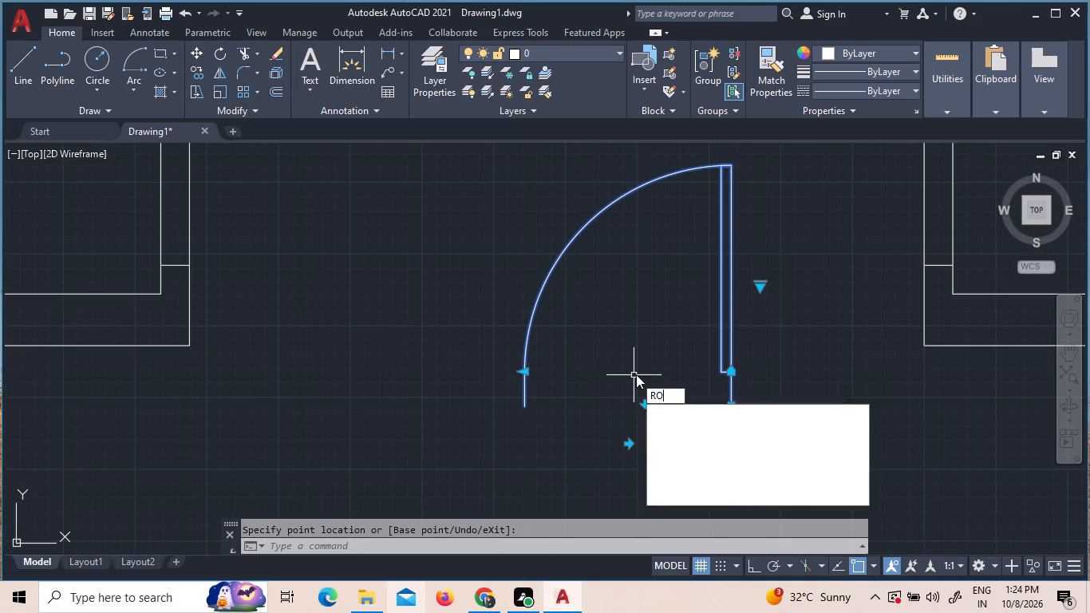
{"action": "key", "text": "Return"}
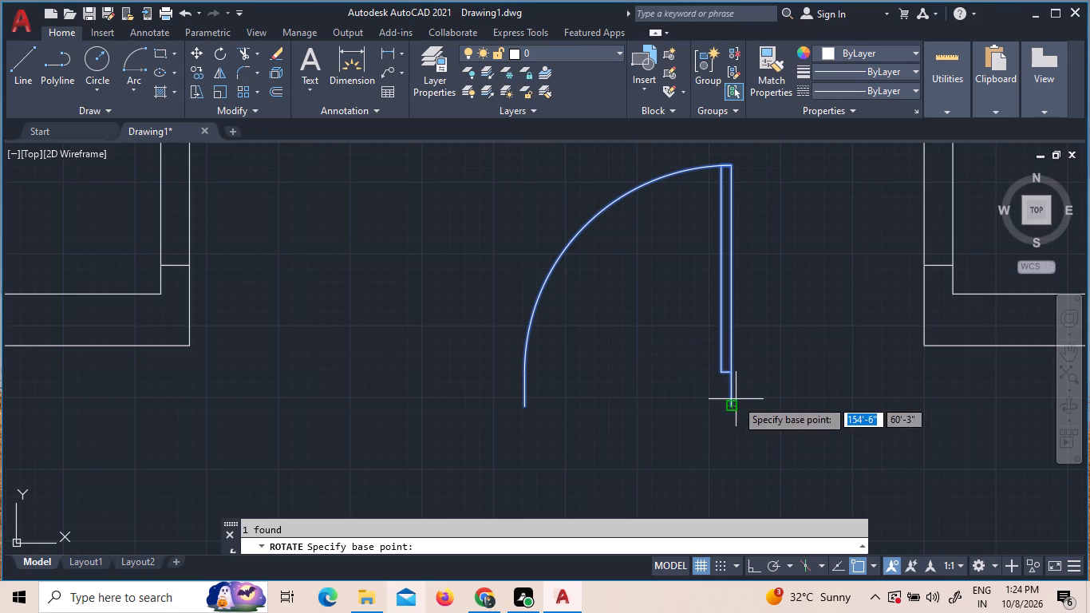
{"action": "left_click", "coordinate": [733, 409]}
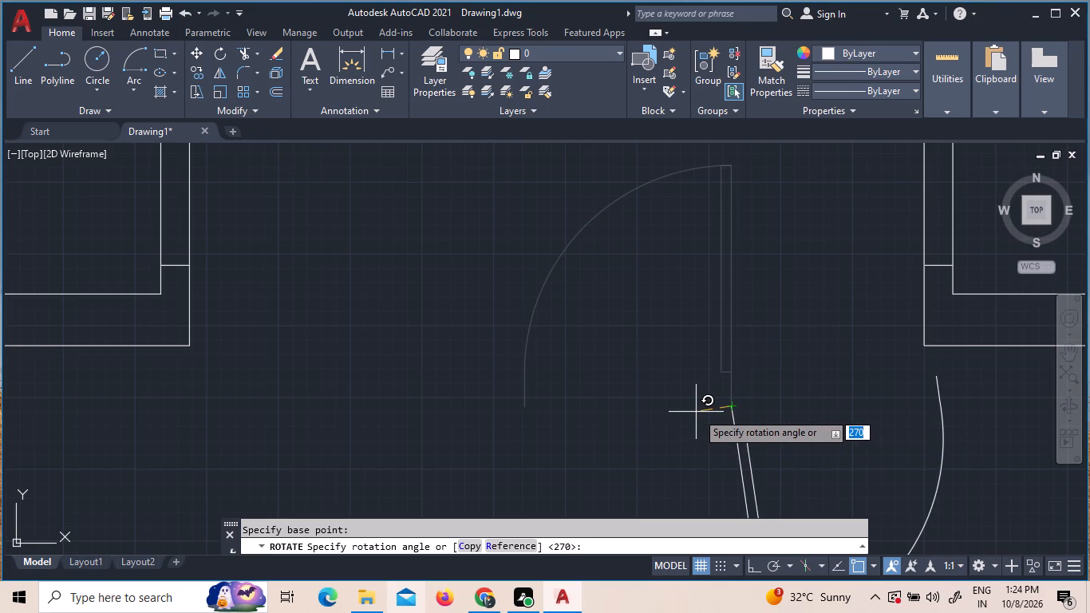
{"action": "key", "text": "F8"}
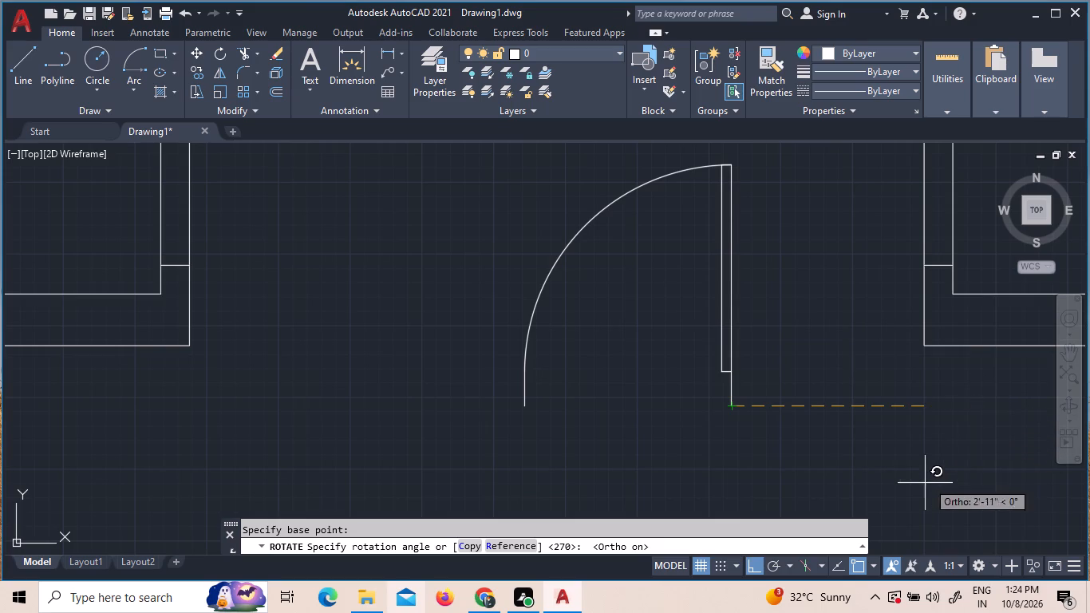
{"action": "left_click", "coordinate": [783, 481]}
Copy the rotated door block against the right side room's inner wall near its lower corner, swinging into the room, with Ortho off.
{"action": "left_click", "coordinate": [813, 458]}
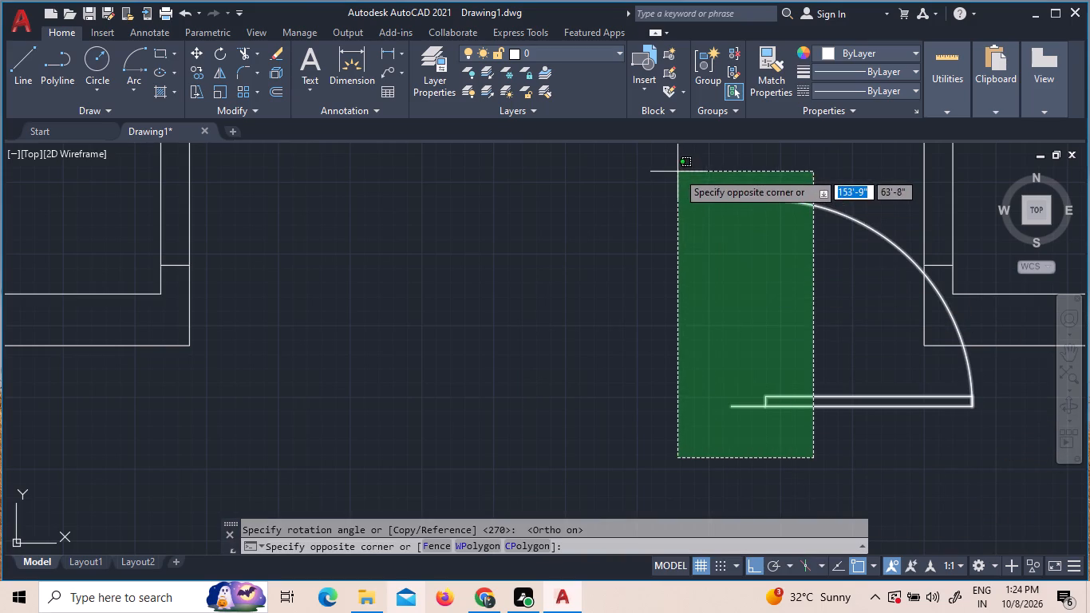
{"action": "left_click", "coordinate": [677, 172]}
{"action": "right_click", "coordinate": [696, 255]}
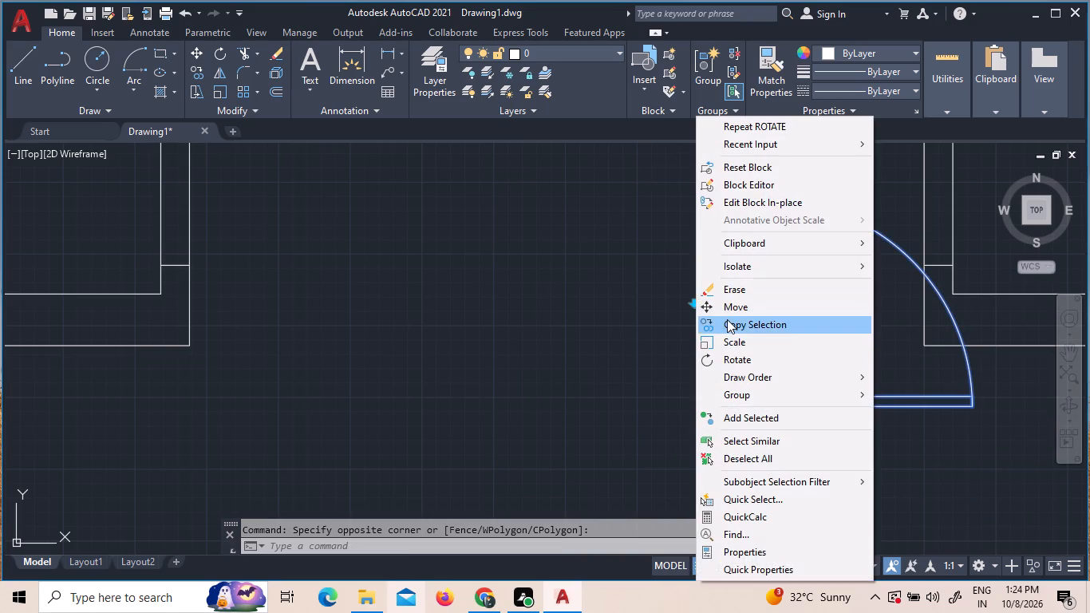
{"action": "double_click", "coordinate": [727, 319]}
{"action": "scroll", "coordinate": [622, 291], "scroll_direction": "down", "scroll_amount": 1}
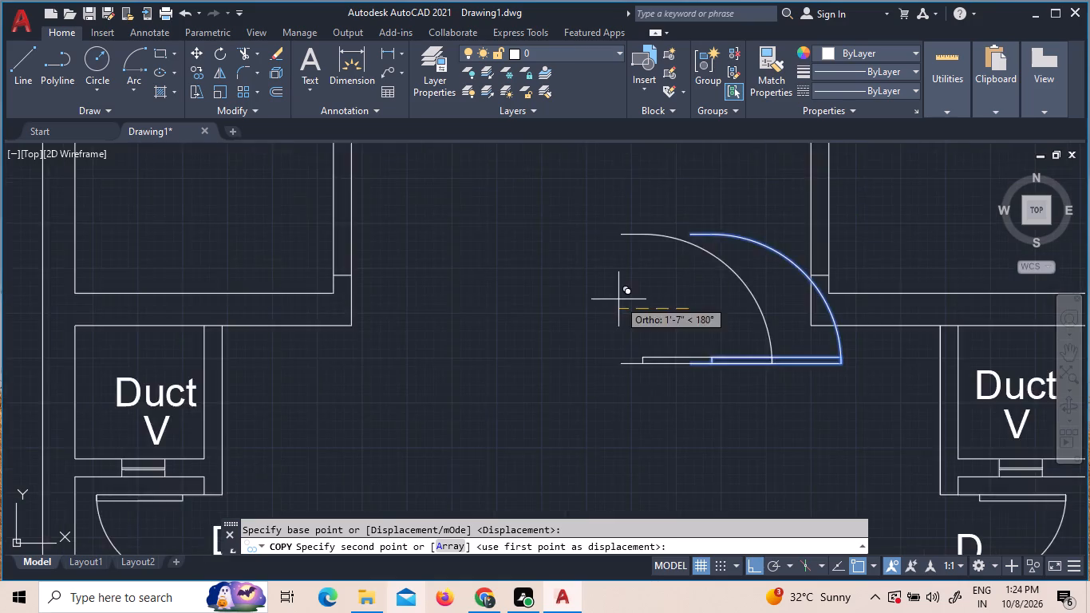
{"action": "scroll", "coordinate": [601, 298], "scroll_direction": "down", "scroll_amount": 2}
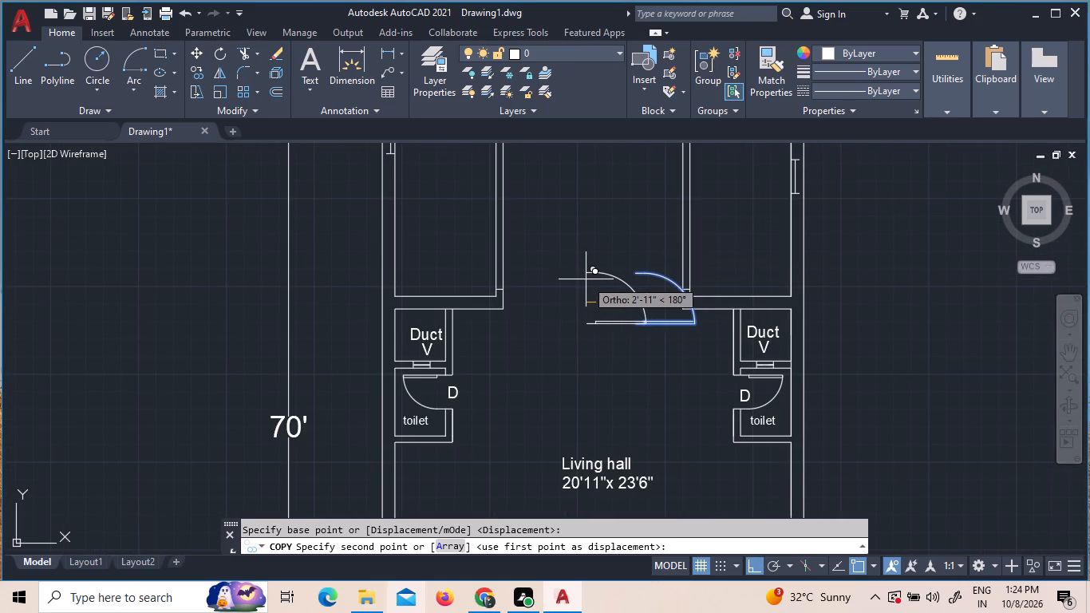
{"action": "key", "text": "F8"}
{"action": "scroll", "coordinate": [682, 275], "scroll_direction": "up", "scroll_amount": 2}
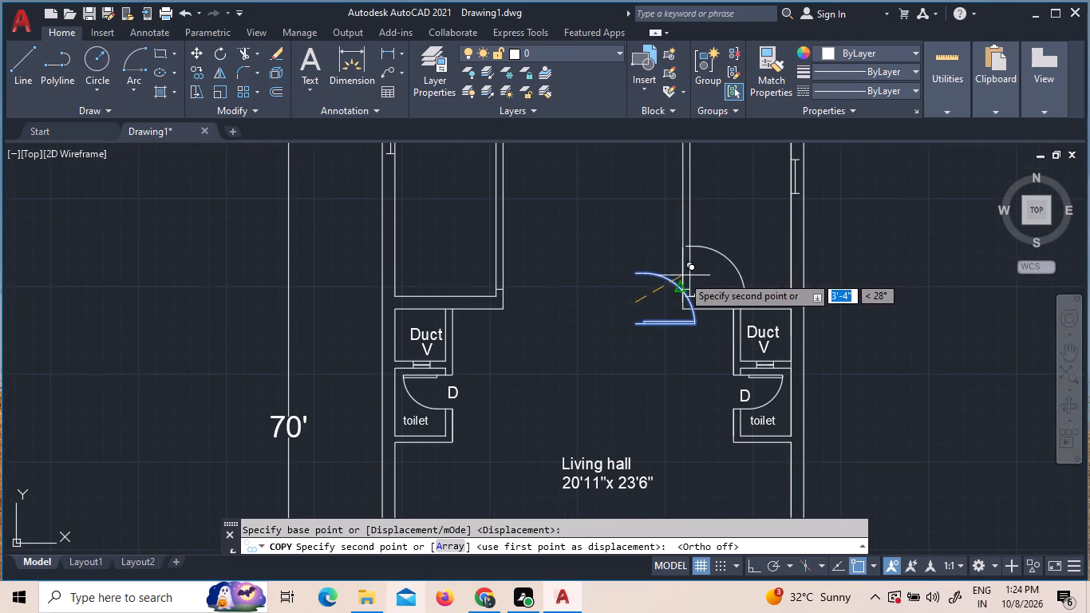
{"action": "scroll", "coordinate": [693, 268], "scroll_direction": "up", "scroll_amount": 2}
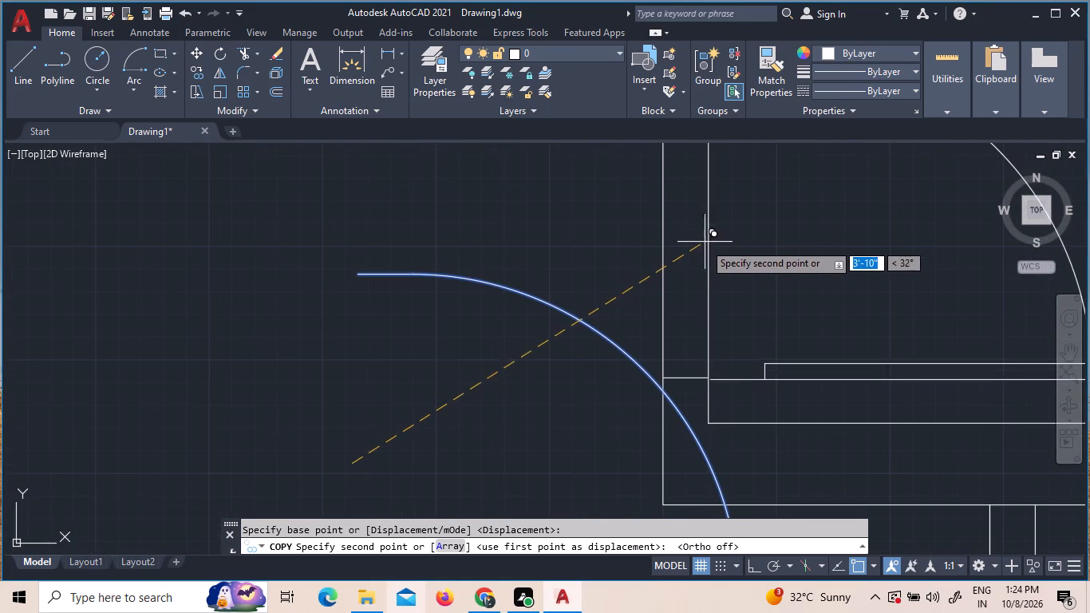
{"action": "left_click", "coordinate": [701, 241]}
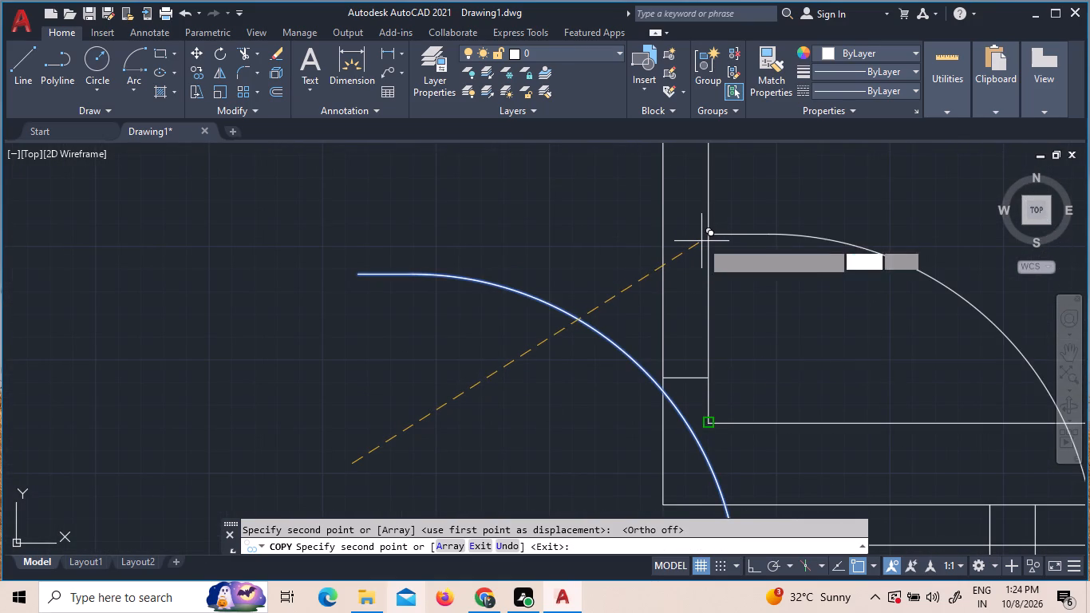
Copy the rotated door block against the right side room's inner wall, level with the lower jamb line, with Osnap off.
{"action": "scroll", "coordinate": [456, 267], "scroll_direction": "down", "scroll_amount": 2}
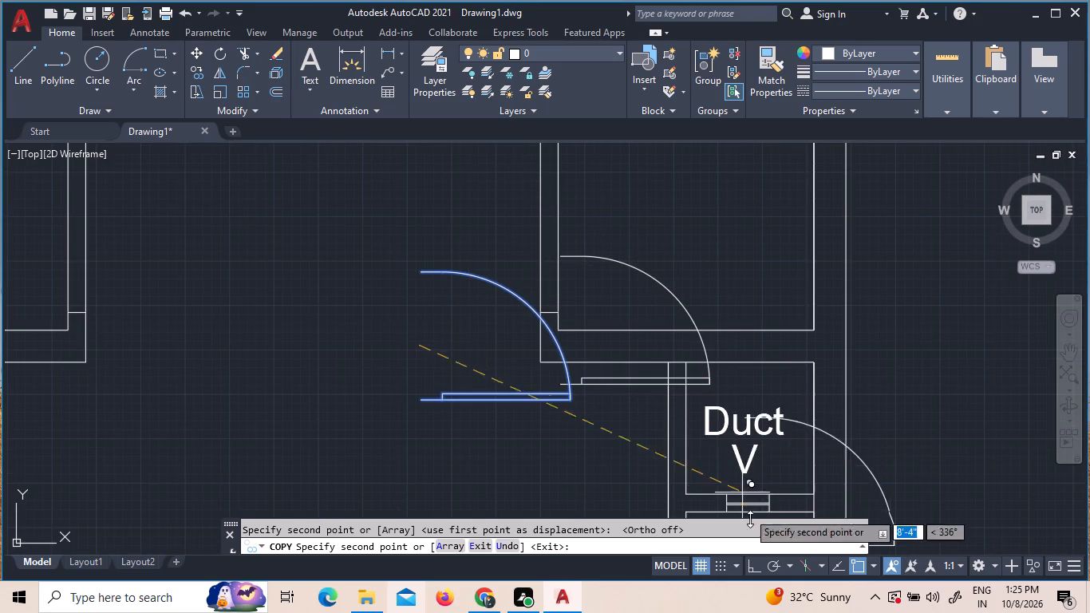
{"action": "left_click", "coordinate": [853, 560]}
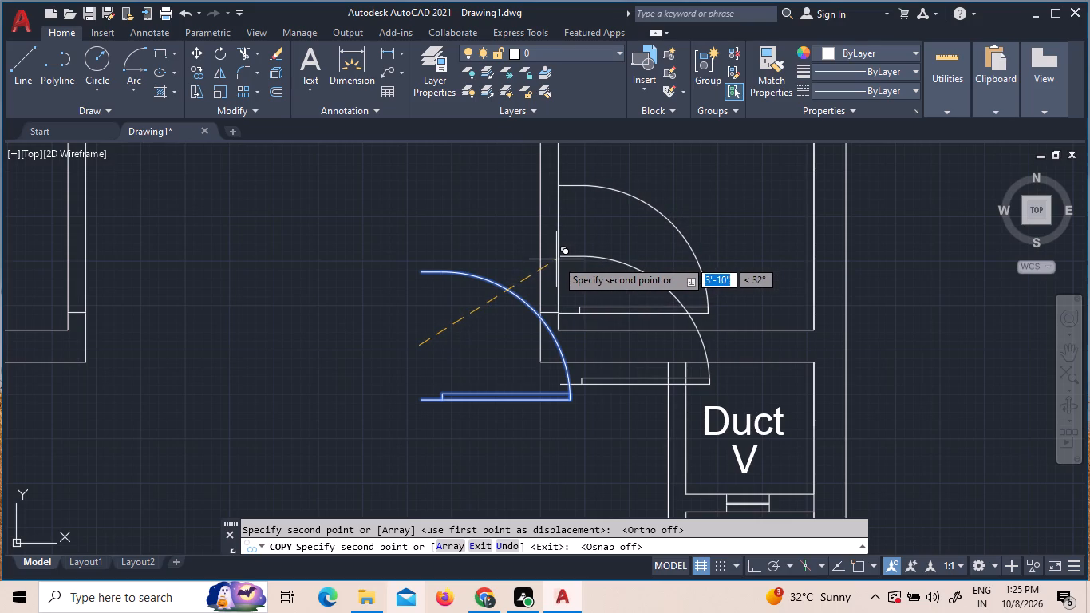
{"action": "left_click", "coordinate": [556, 259]}
{"action": "key", "text": "Escape"}
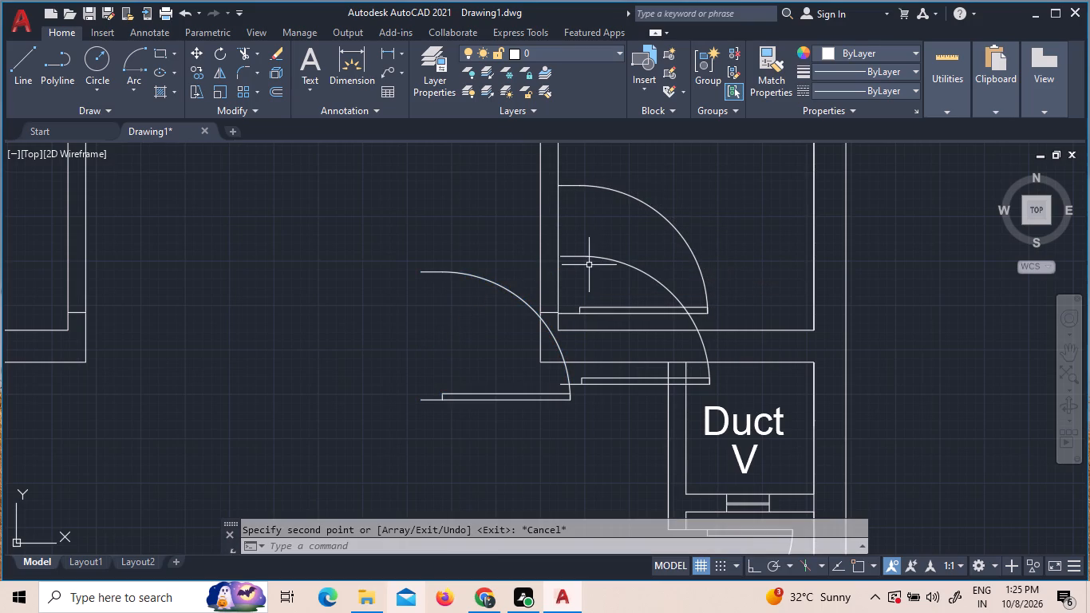
Erase the misplaced door copy that overlaps the wall and duct below the right side room.
{"action": "left_click", "coordinate": [599, 255]}
{"action": "left_click", "coordinate": [590, 263]}
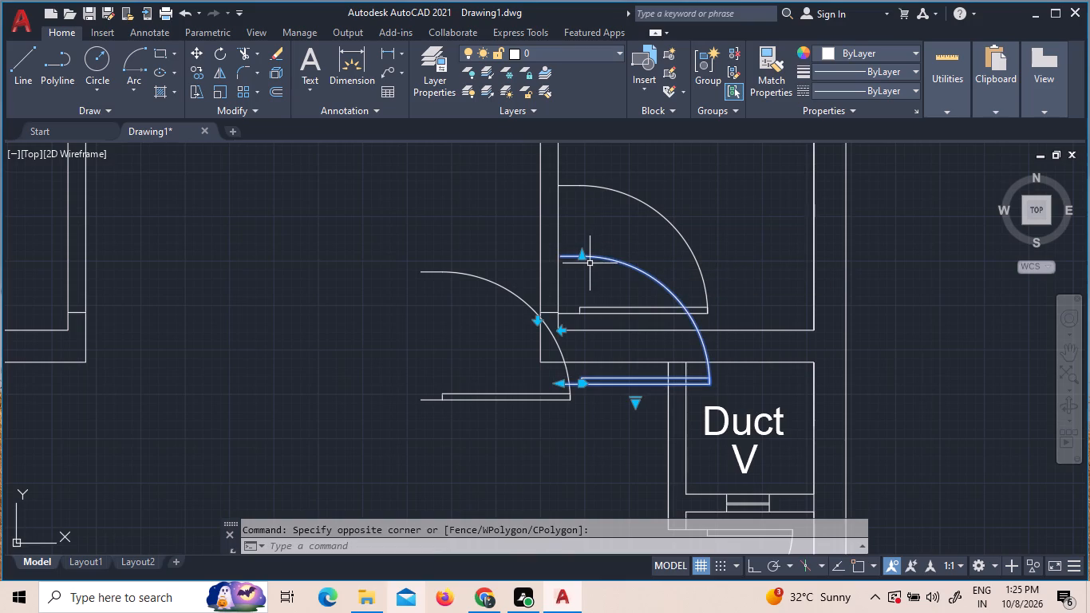
{"action": "key", "text": "Delete"}
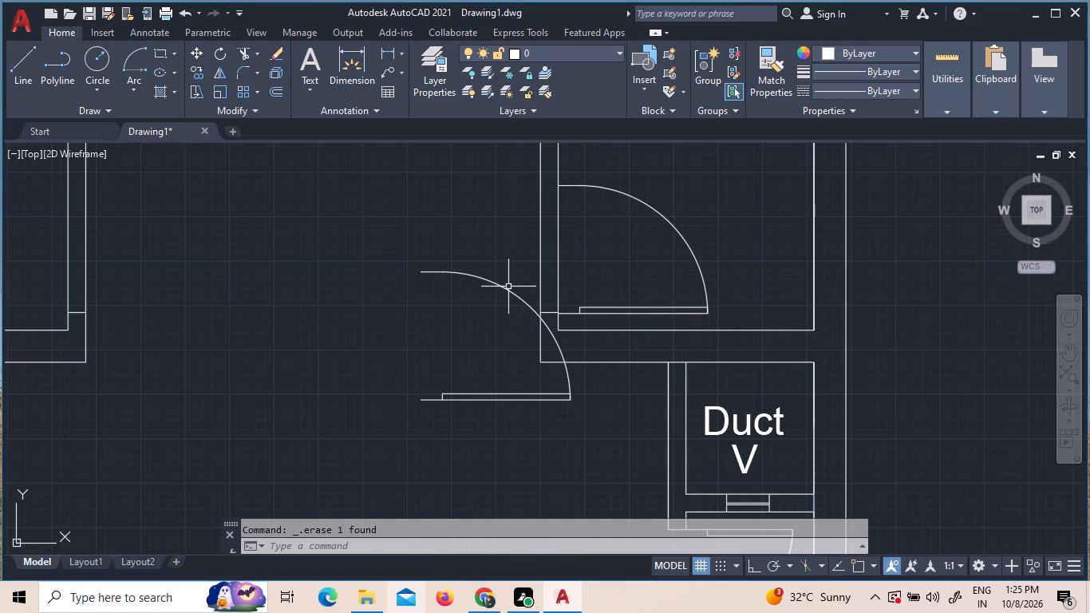
Flip the original door block to open toward the left side room and copy it against that room's inner wall near the lower corner.
{"action": "left_click", "coordinate": [508, 287]}
{"action": "left_click", "coordinate": [480, 275]}
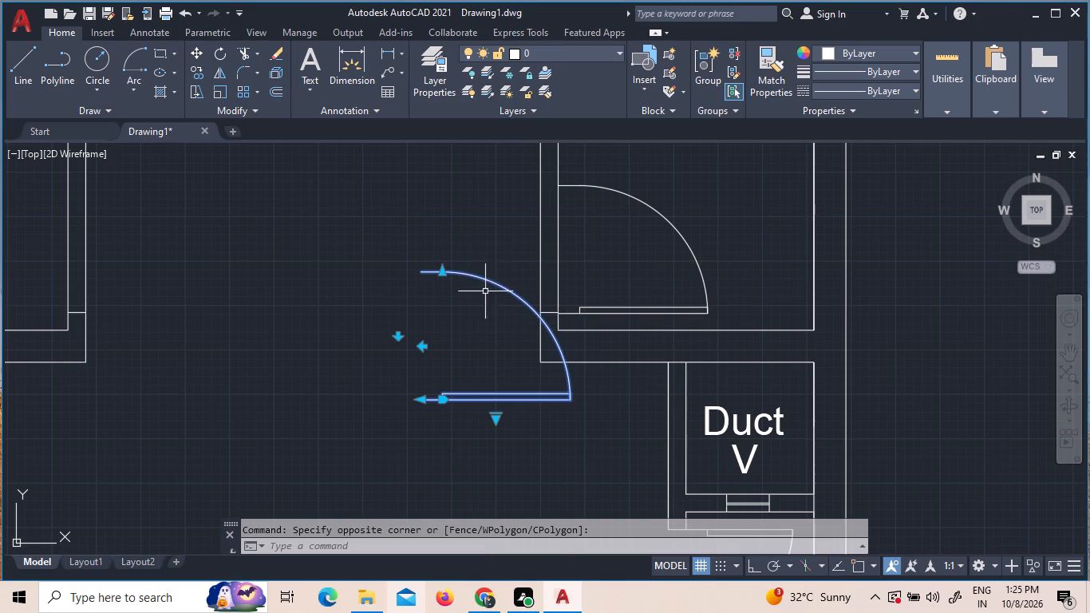
{"action": "left_click", "coordinate": [424, 349]}
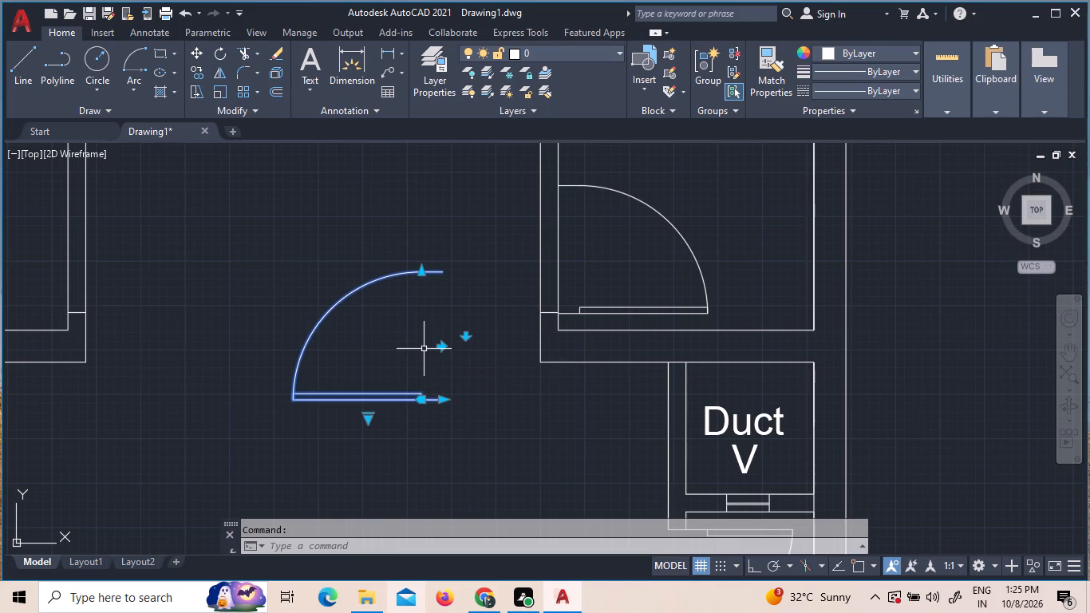
{"action": "right_click", "coordinate": [389, 377]}
{"action": "left_click", "coordinate": [484, 318]}
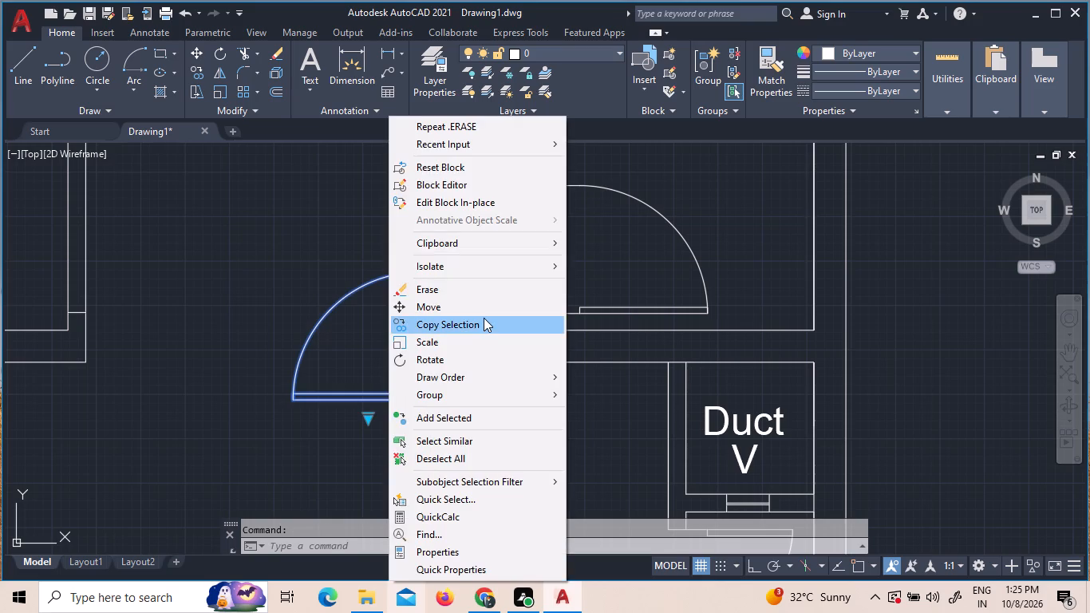
{"action": "left_click", "coordinate": [473, 319]}
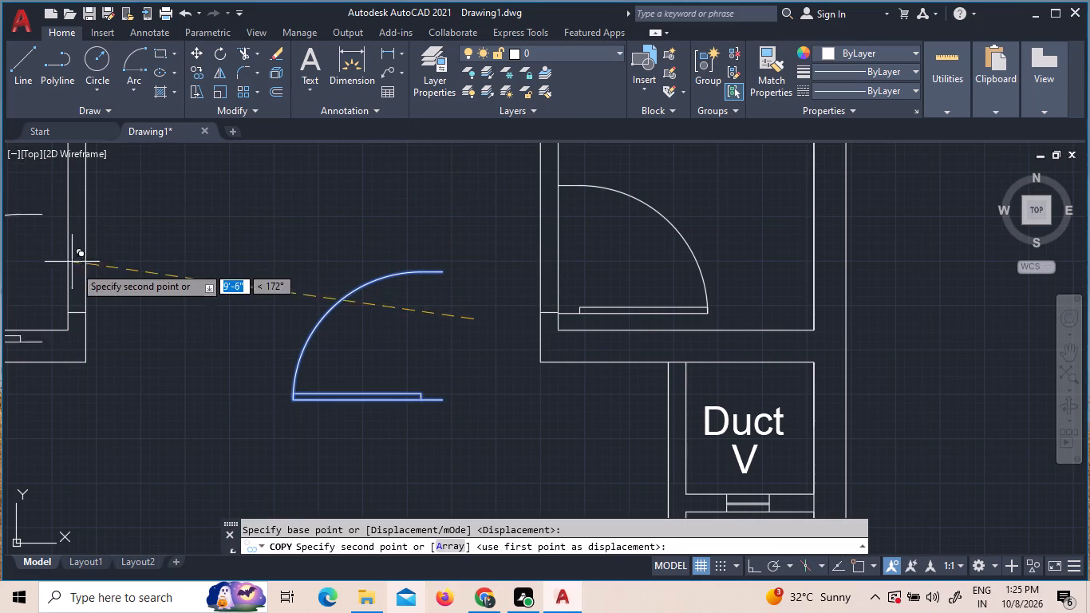
{"action": "left_click", "coordinate": [101, 231]}
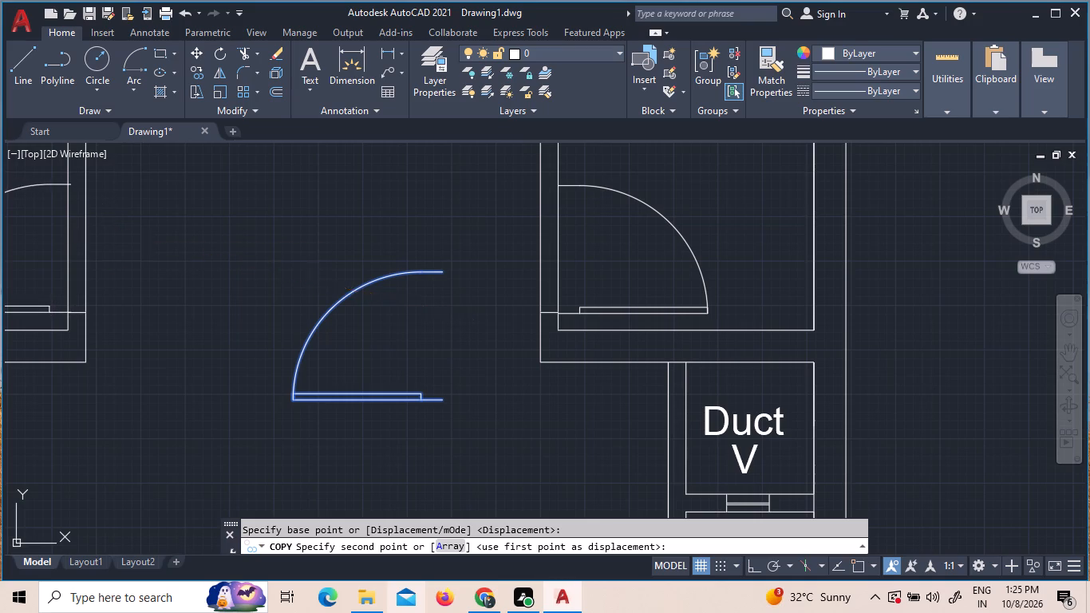
{"action": "key", "text": "Escape"}
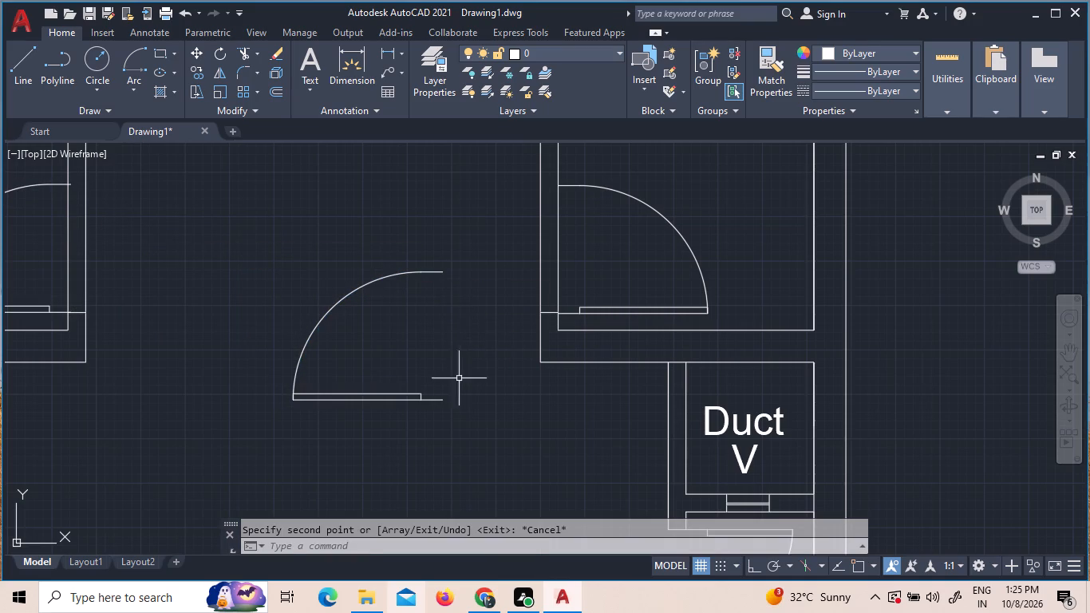
Erase the original door block standing between the two side rooms.
{"action": "left_click_drag", "start_coordinate": [446, 403], "coordinate": [436, 397]}
{"action": "left_click", "coordinate": [178, 247]}
{"action": "key", "text": "Delete"}
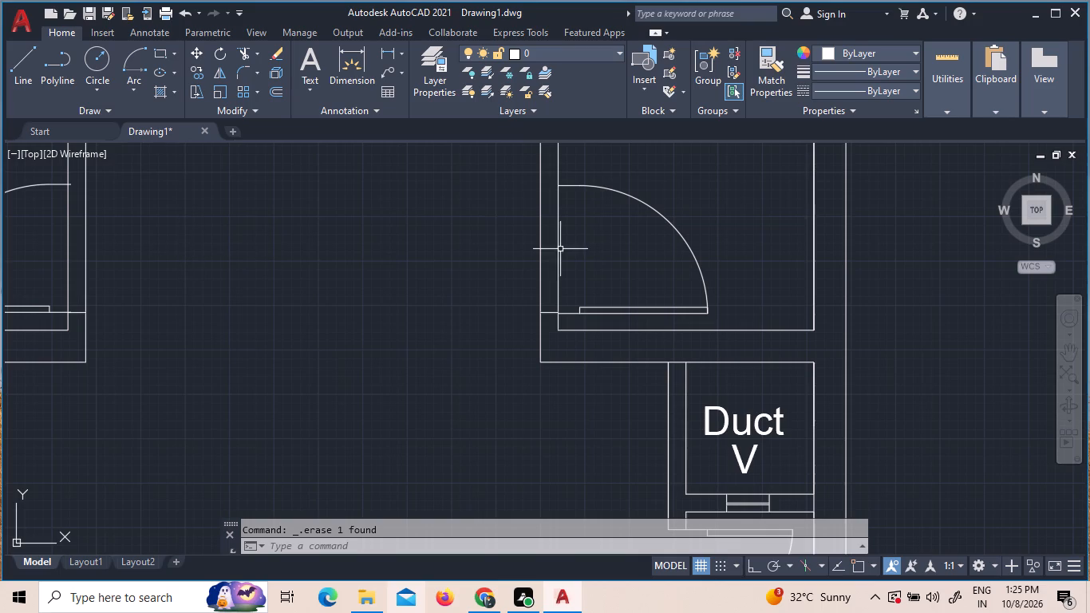
Move the right side room's door block by its lower hinge end onto the jamb line's end, with Osnap and Ortho on.
{"action": "scroll", "coordinate": [575, 311], "scroll_direction": "up", "scroll_amount": 2}
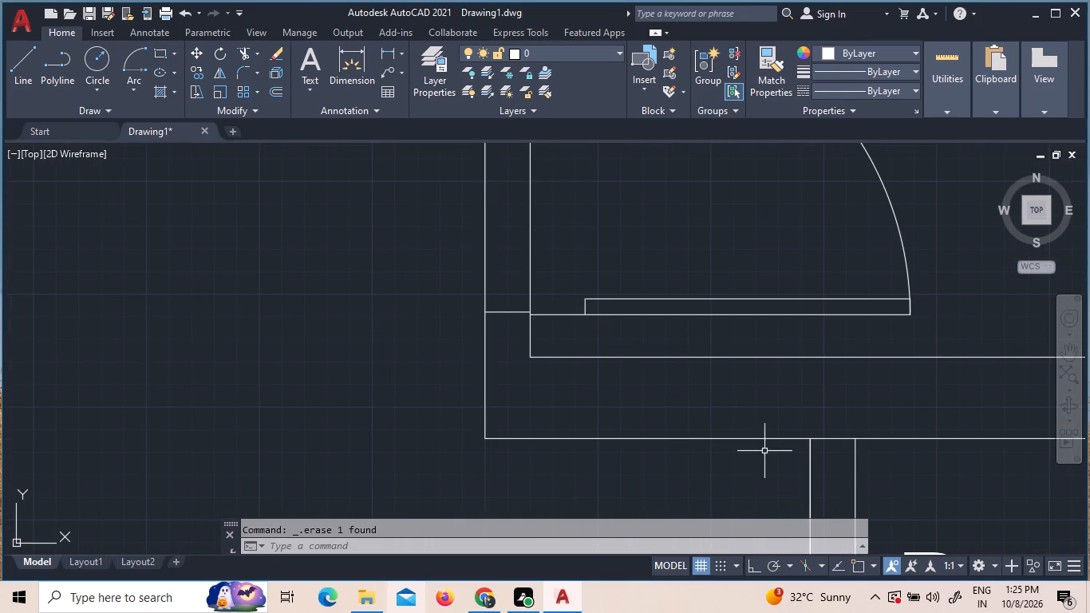
{"action": "left_click", "coordinate": [851, 560]}
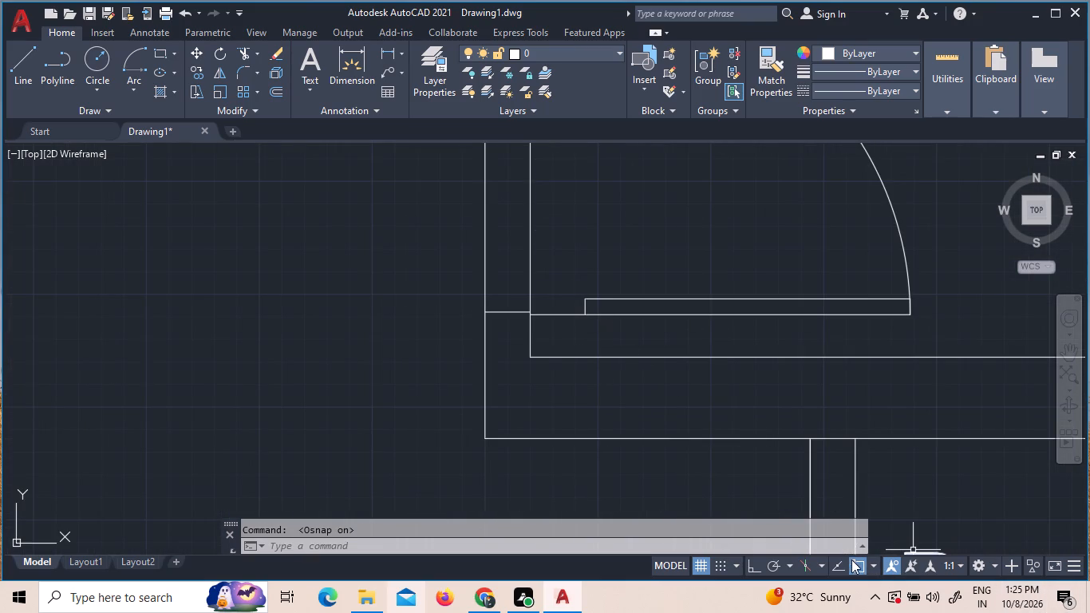
{"action": "left_click", "coordinate": [757, 578]}
{"action": "left_click", "coordinate": [751, 568]}
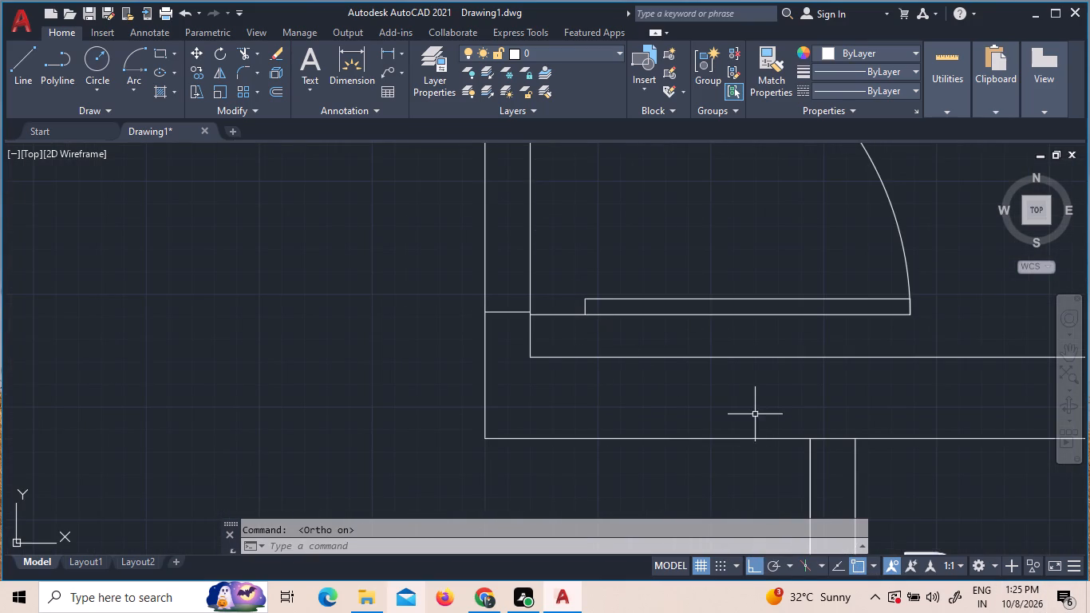
{"action": "scroll", "coordinate": [543, 314], "scroll_direction": "up", "scroll_amount": 4}
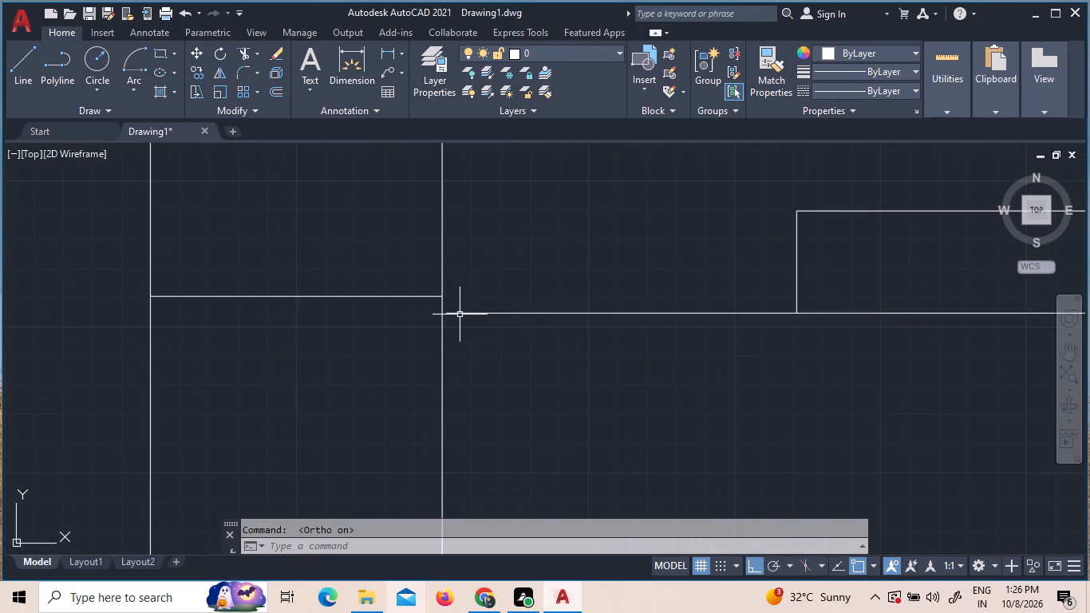
{"action": "left_click", "coordinate": [460, 314]}
{"action": "right_click", "coordinate": [456, 313]}
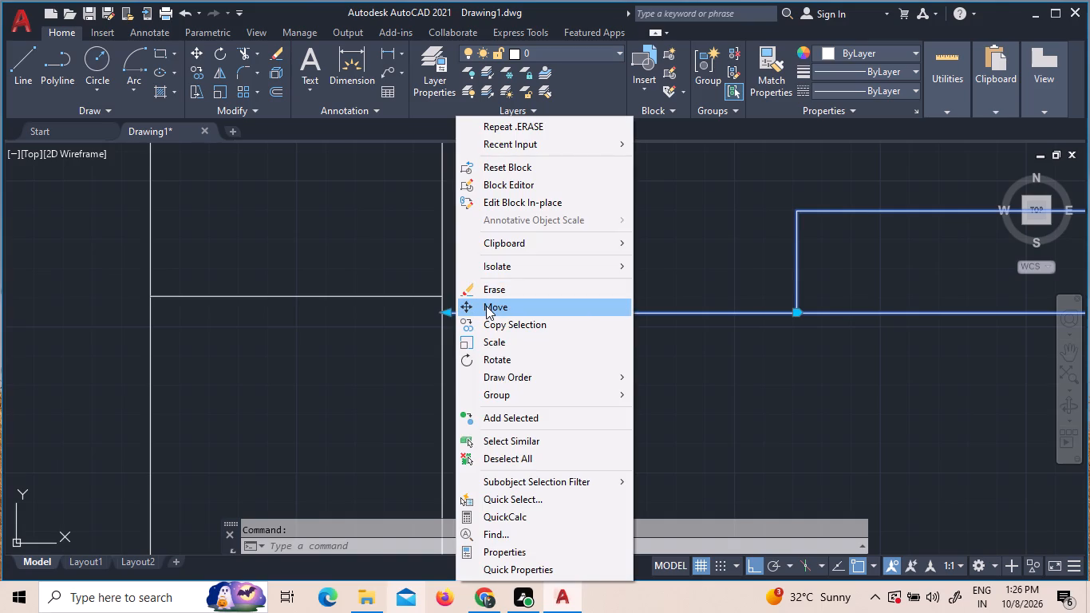
{"action": "left_click", "coordinate": [486, 306]}
{"action": "scroll", "coordinate": [458, 316], "scroll_direction": "up", "scroll_amount": 4}
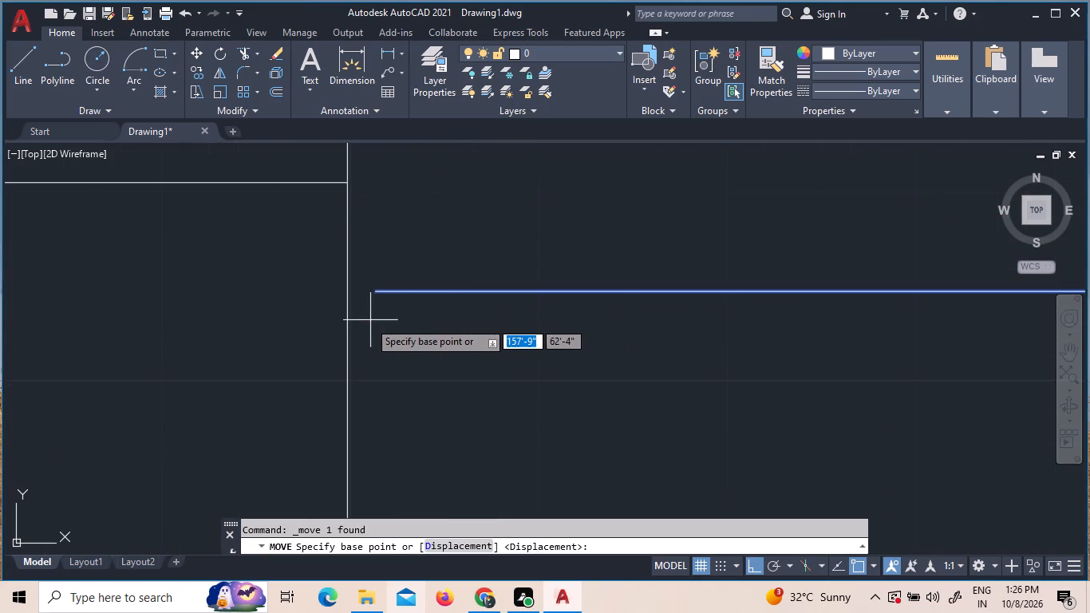
{"action": "left_click", "coordinate": [375, 291]}
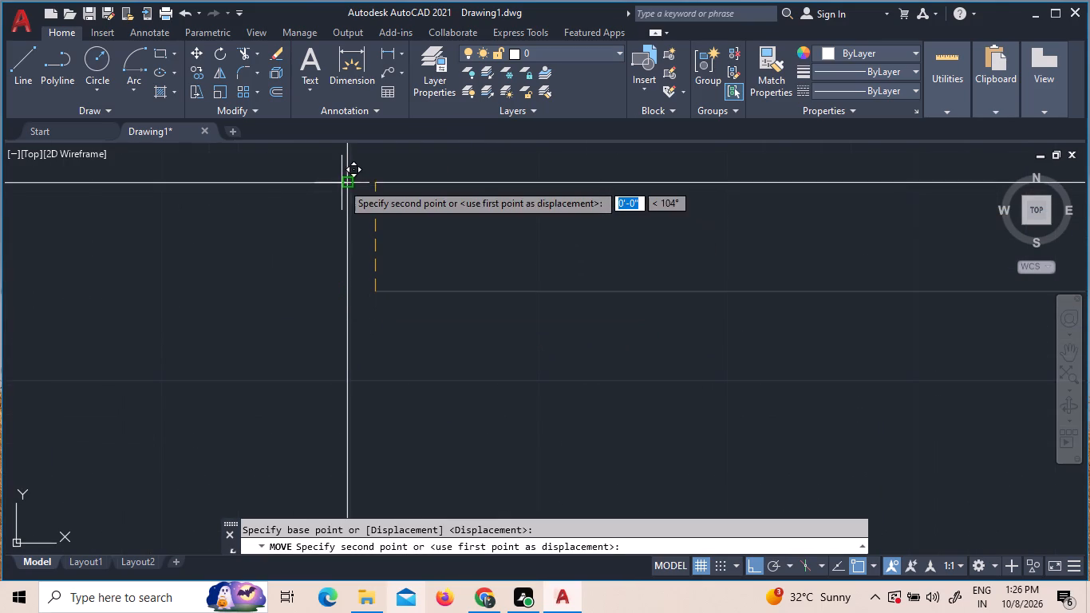
{"action": "left_click", "coordinate": [346, 184]}
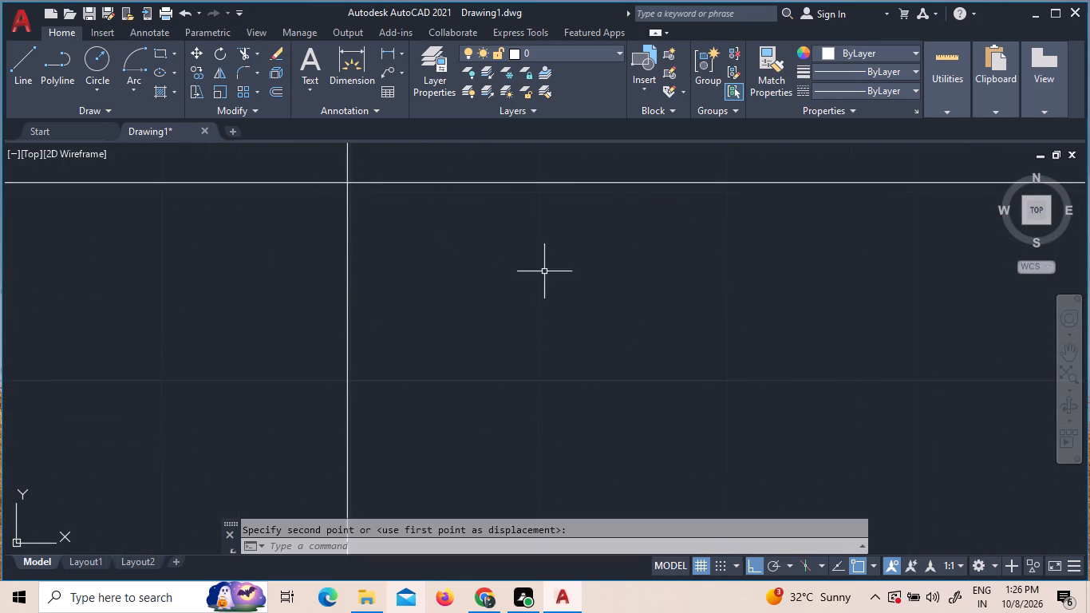
Move the left side room's door block by its lower hinge end onto the jamb line's end at the inner wall face.
{"action": "scroll", "coordinate": [551, 288], "scroll_direction": "down", "scroll_amount": 11}
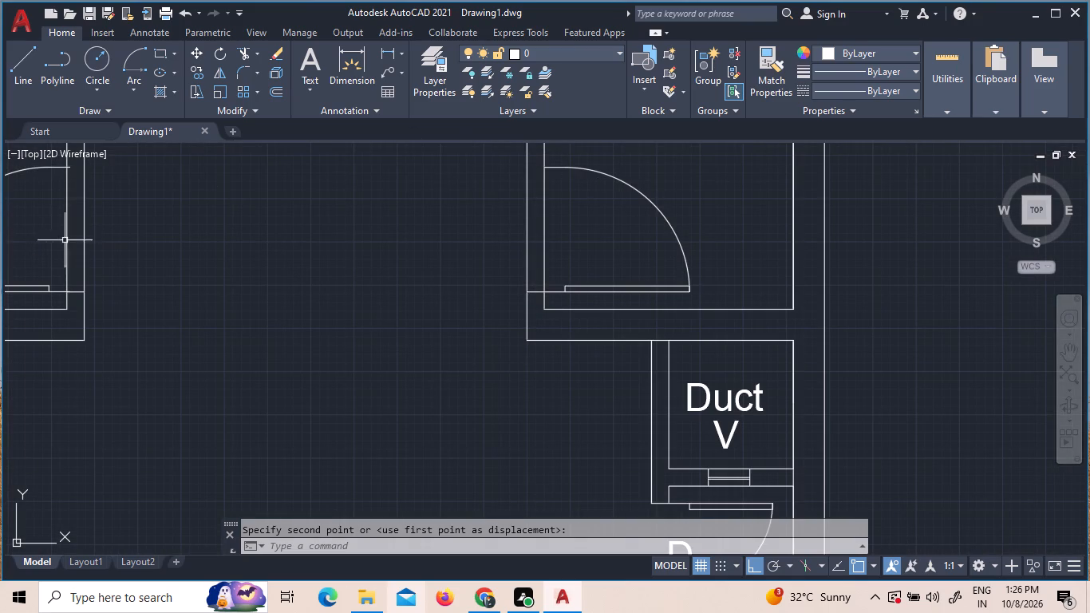
{"action": "scroll", "coordinate": [18, 295], "scroll_direction": "up", "scroll_amount": 3}
{"action": "scroll", "coordinate": [186, 306], "scroll_direction": "up", "scroll_amount": 3}
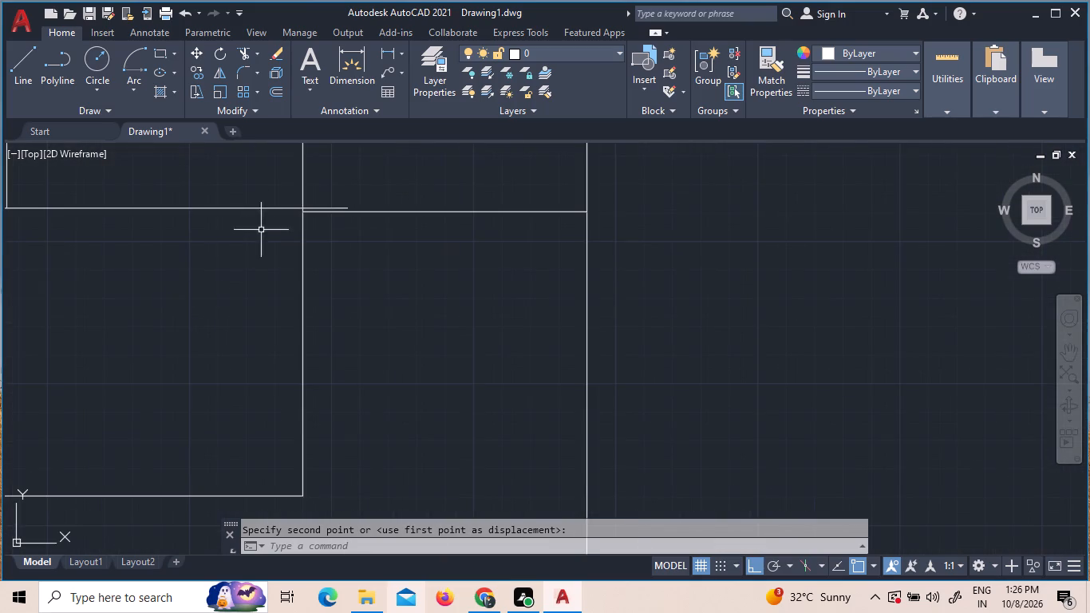
{"action": "scroll", "coordinate": [275, 205], "scroll_direction": "up", "scroll_amount": 3}
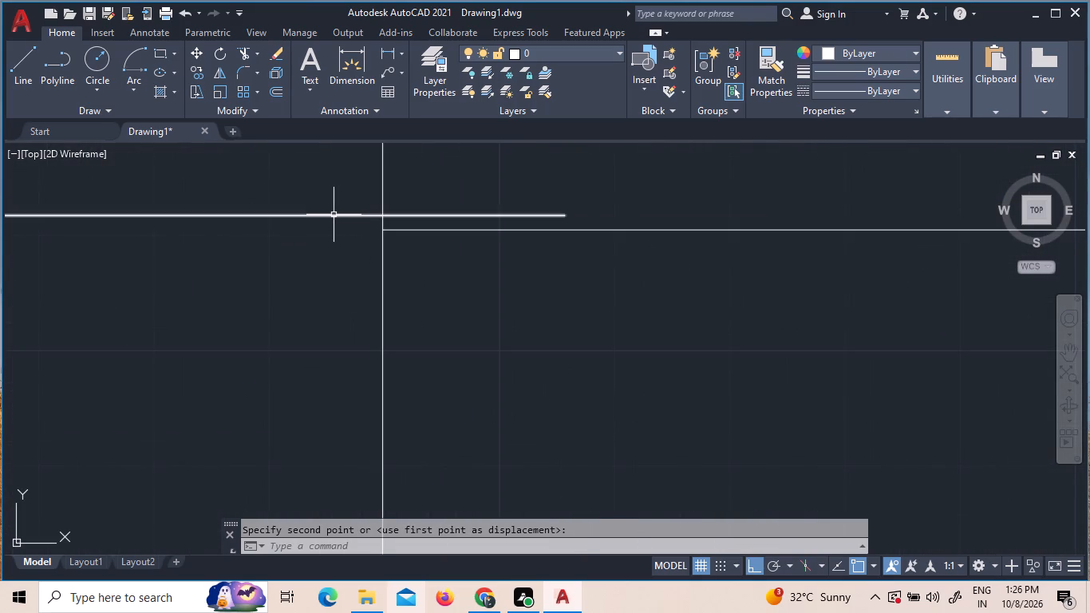
{"action": "left_click", "coordinate": [334, 215]}
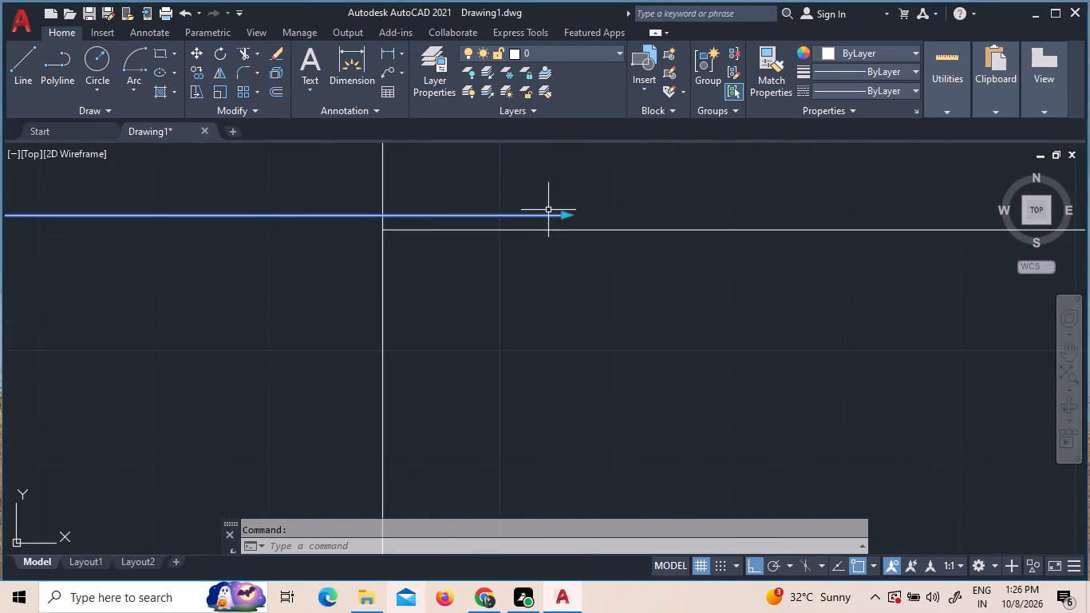
{"action": "right_click", "coordinate": [547, 210]}
{"action": "left_click", "coordinate": [592, 314]}
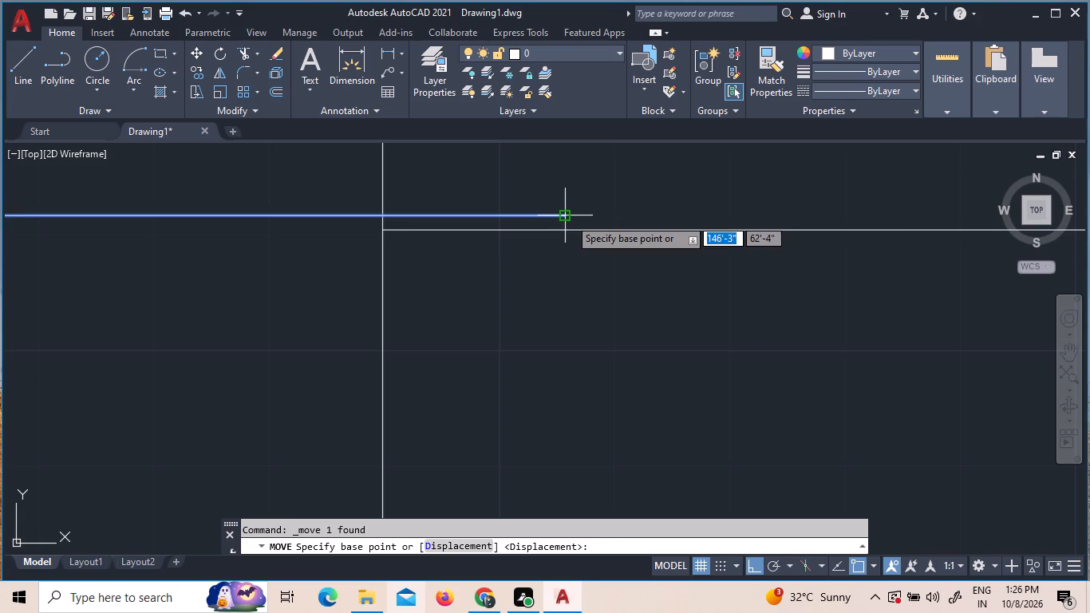
{"action": "left_click_drag", "start_coordinate": [569, 218], "coordinate": [553, 222]}
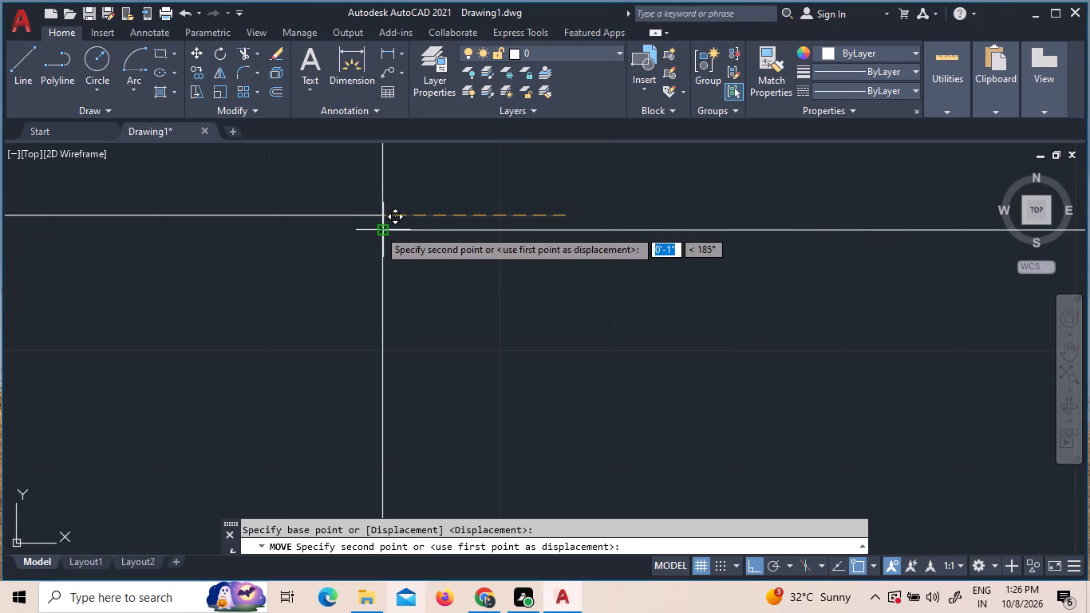
{"action": "left_click", "coordinate": [378, 229]}
Draw a line across the left side room's wall thickness at the upper end of its door opening.
{"action": "scroll", "coordinate": [417, 321], "scroll_direction": "down", "scroll_amount": 2}
{"action": "scroll", "coordinate": [316, 423], "scroll_direction": "down", "scroll_amount": 7}
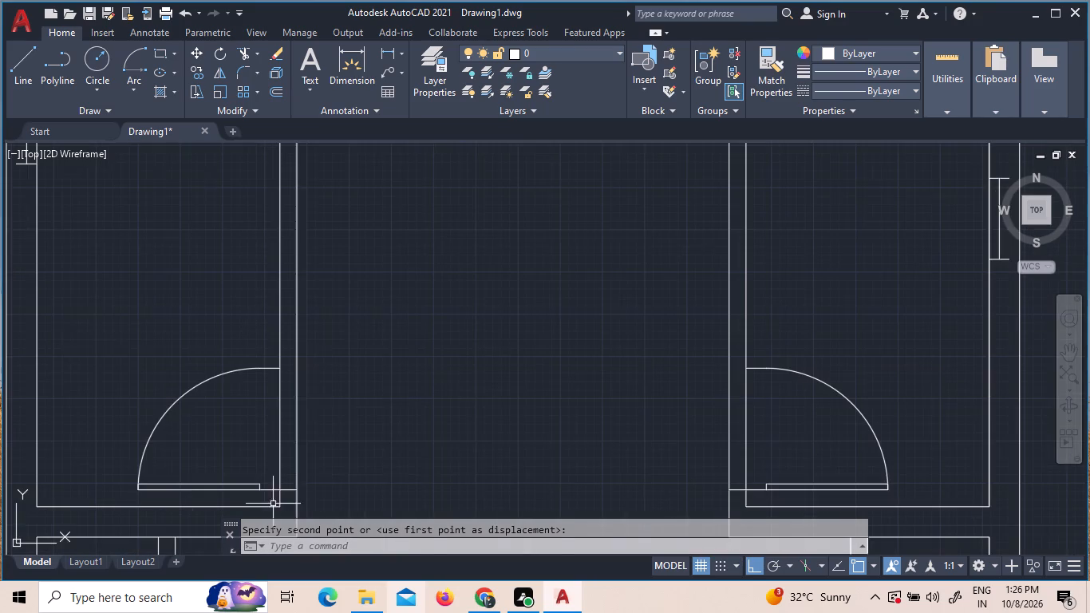
{"action": "left_click", "coordinate": [22, 62]}
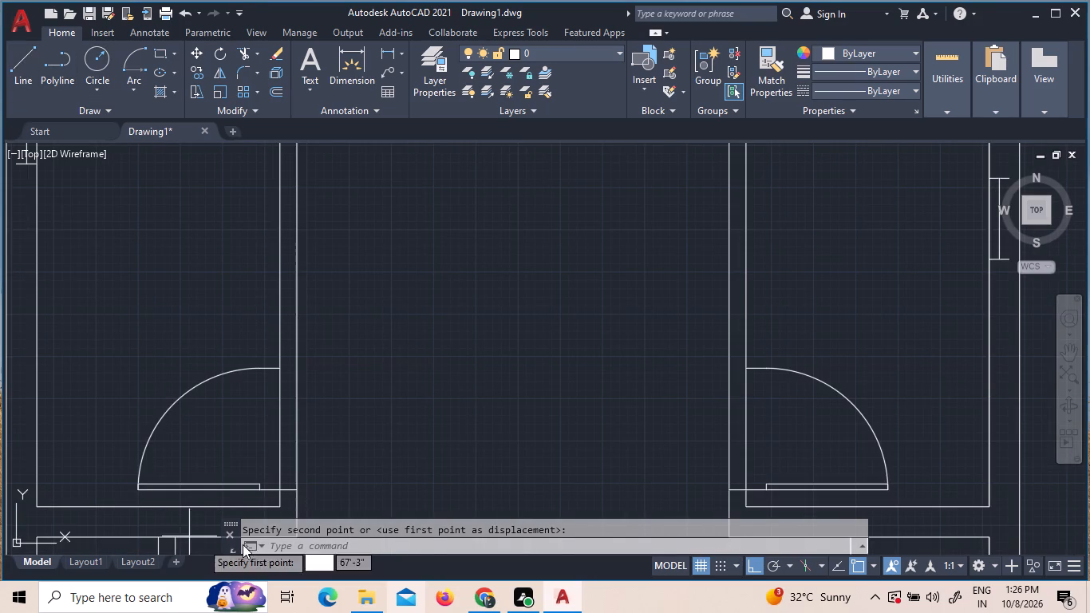
{"action": "scroll", "coordinate": [296, 366], "scroll_direction": "up", "scroll_amount": 5}
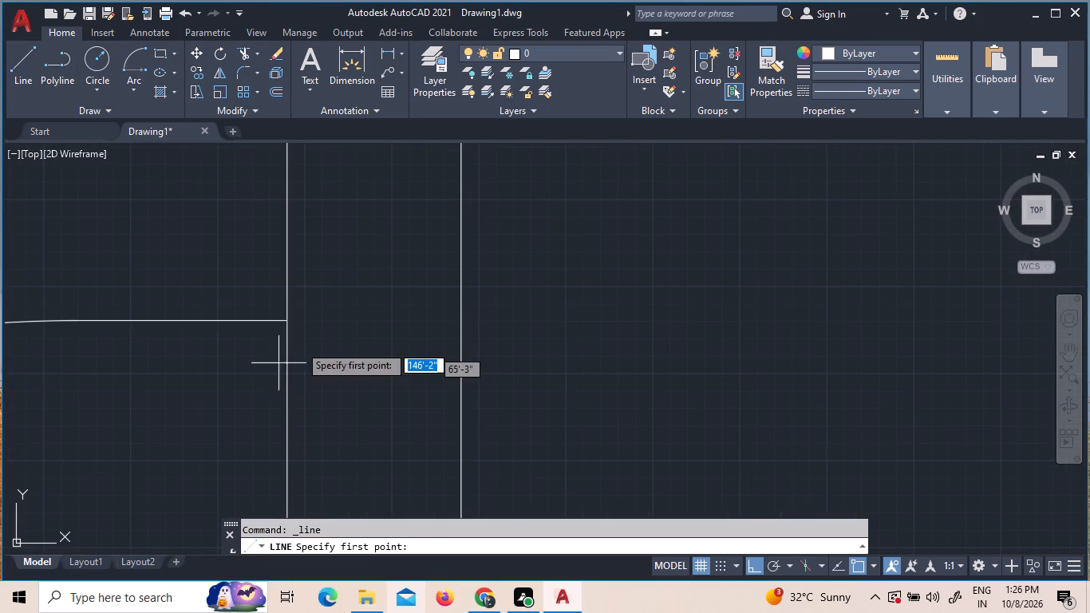
{"action": "left_click", "coordinate": [290, 325]}
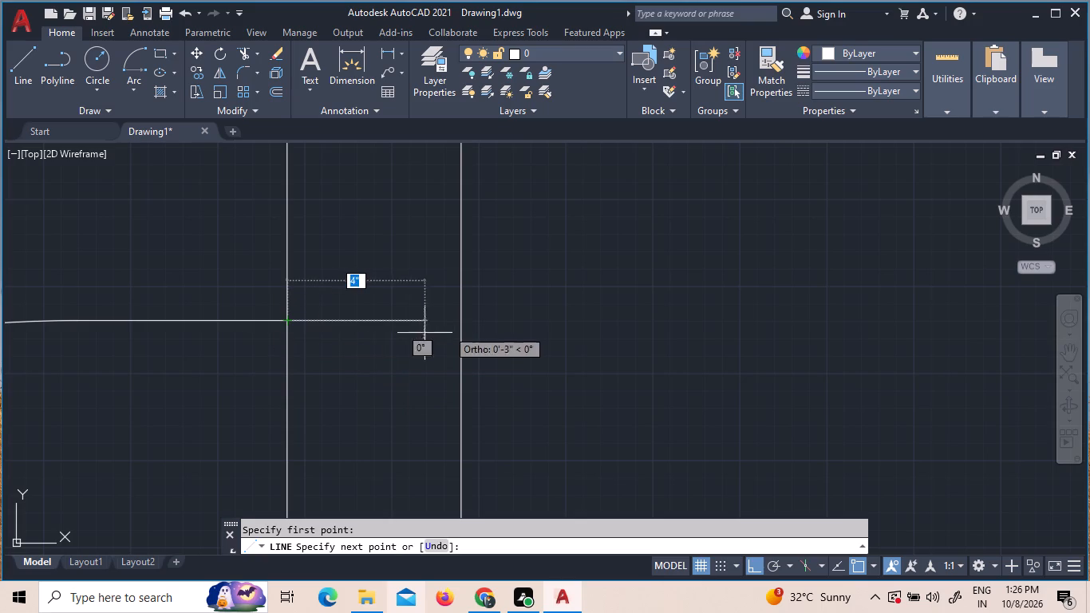
{"action": "left_click", "coordinate": [464, 322]}
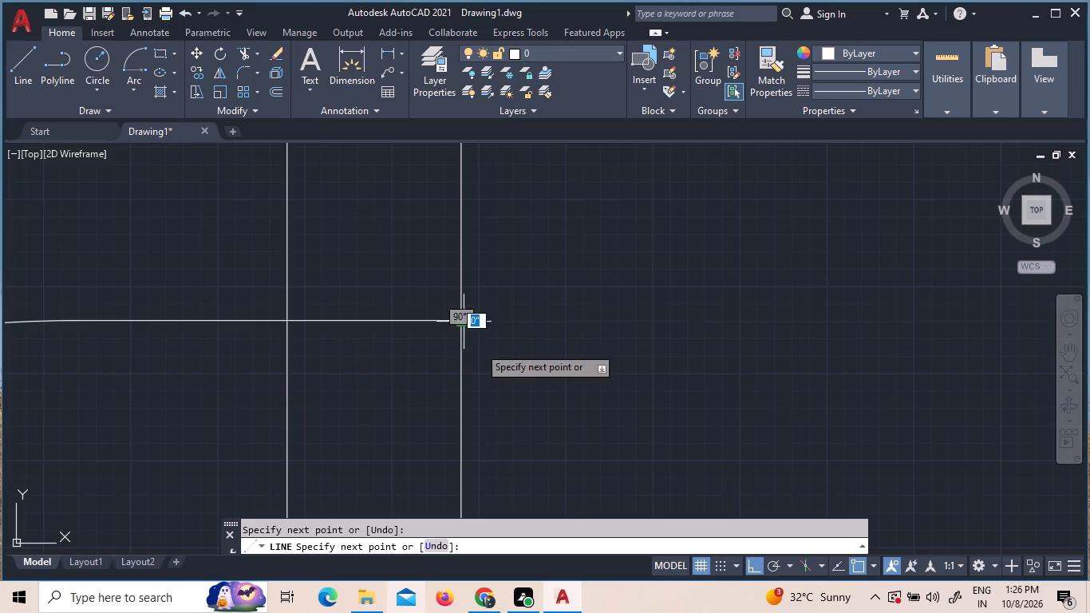
{"action": "key", "text": "Escape"}
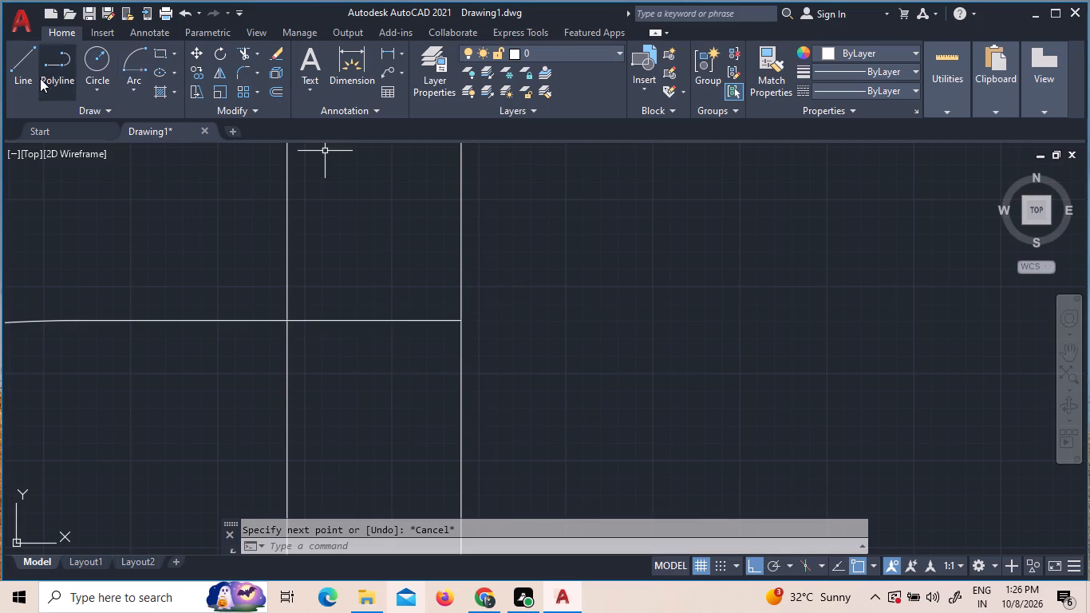
Draw a line about 5" long across the right side room's wall thickness at the upper end of its door opening.
{"action": "left_click", "coordinate": [34, 73]}
{"action": "scroll", "coordinate": [346, 322], "scroll_direction": "down", "scroll_amount": 6}
{"action": "scroll", "coordinate": [727, 390], "scroll_direction": "down", "scroll_amount": 2}
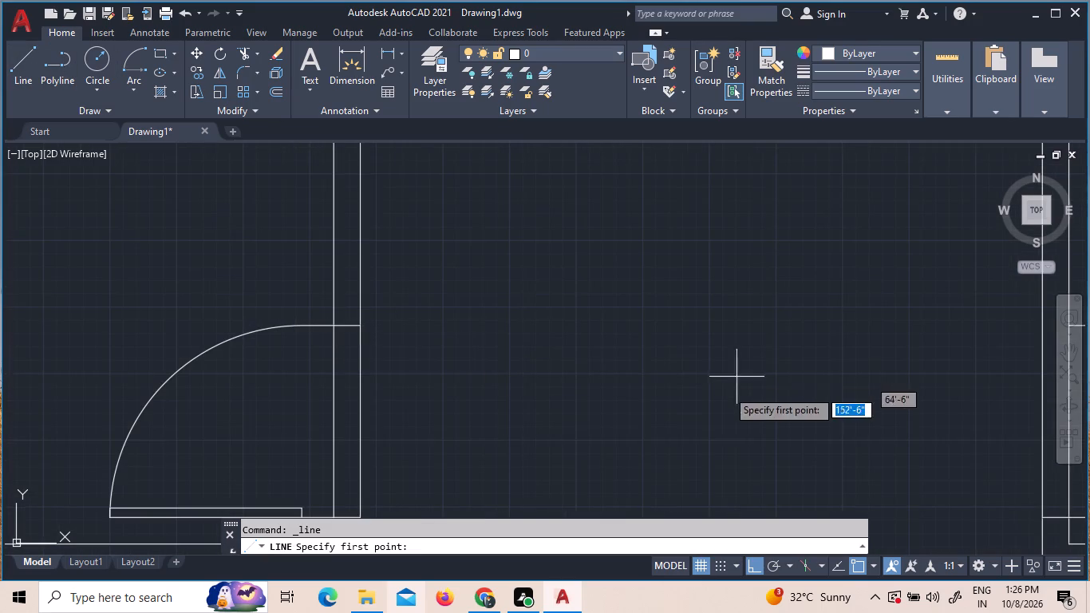
{"action": "scroll", "coordinate": [723, 396], "scroll_direction": "down", "scroll_amount": 2}
{"action": "scroll", "coordinate": [631, 389], "scroll_direction": "down", "scroll_amount": 1}
{"action": "scroll", "coordinate": [733, 402], "scroll_direction": "up", "scroll_amount": 2}
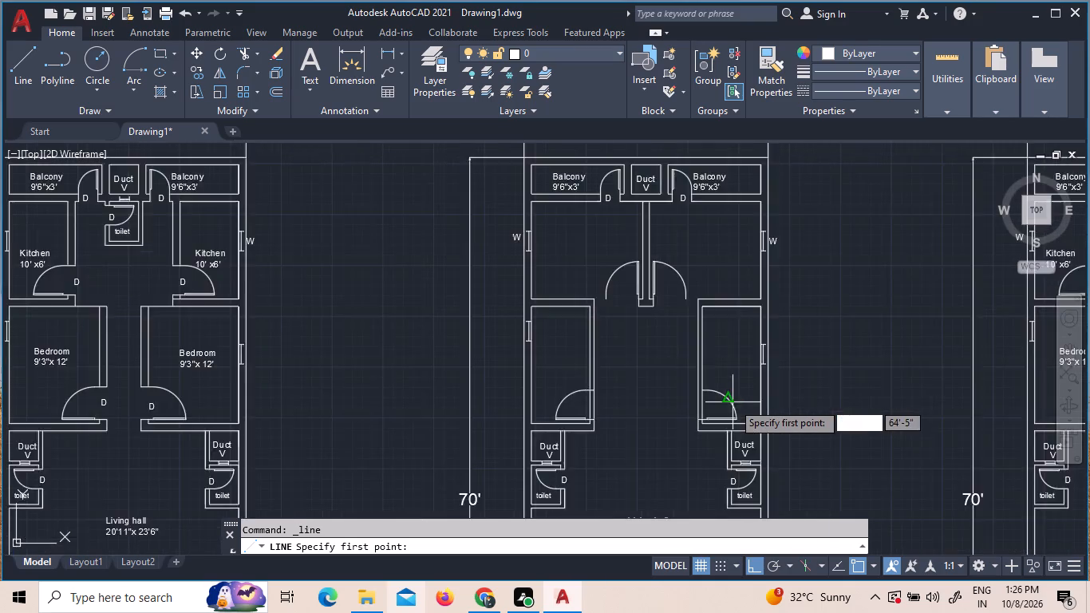
{"action": "scroll", "coordinate": [717, 401], "scroll_direction": "up", "scroll_amount": 3}
{"action": "scroll", "coordinate": [610, 327], "scroll_direction": "up", "scroll_amount": 3}
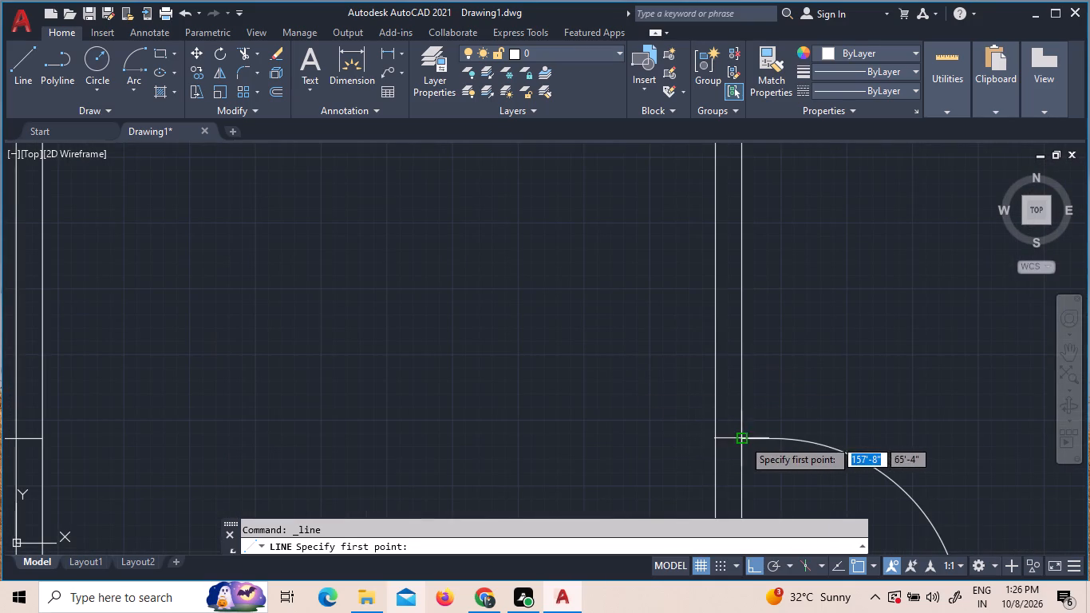
{"action": "scroll", "coordinate": [743, 439], "scroll_direction": "up", "scroll_amount": 4}
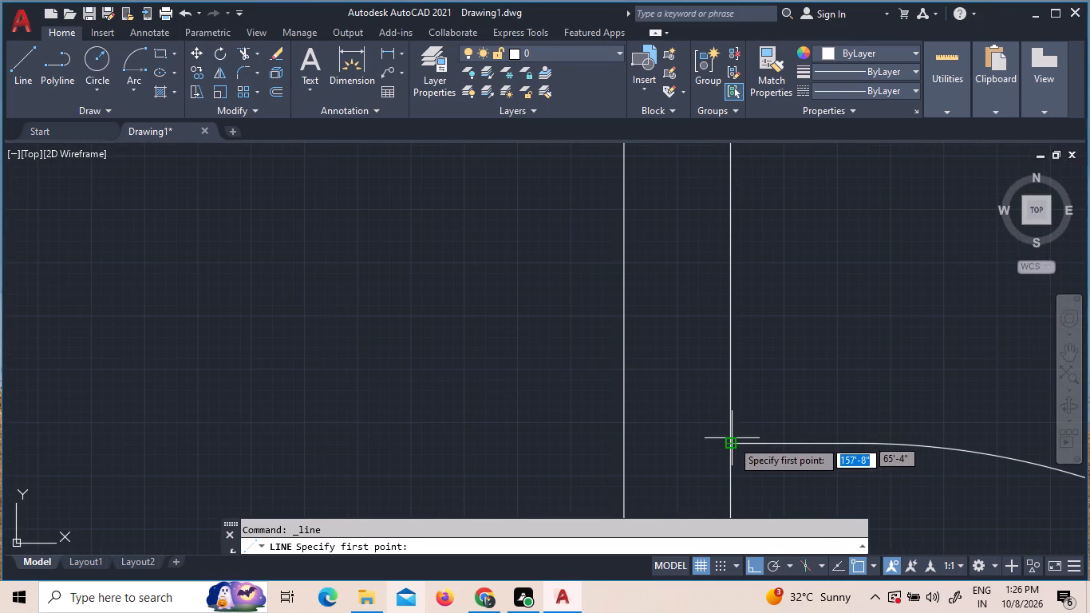
{"action": "scroll", "coordinate": [735, 446], "scroll_direction": "up", "scroll_amount": 11}
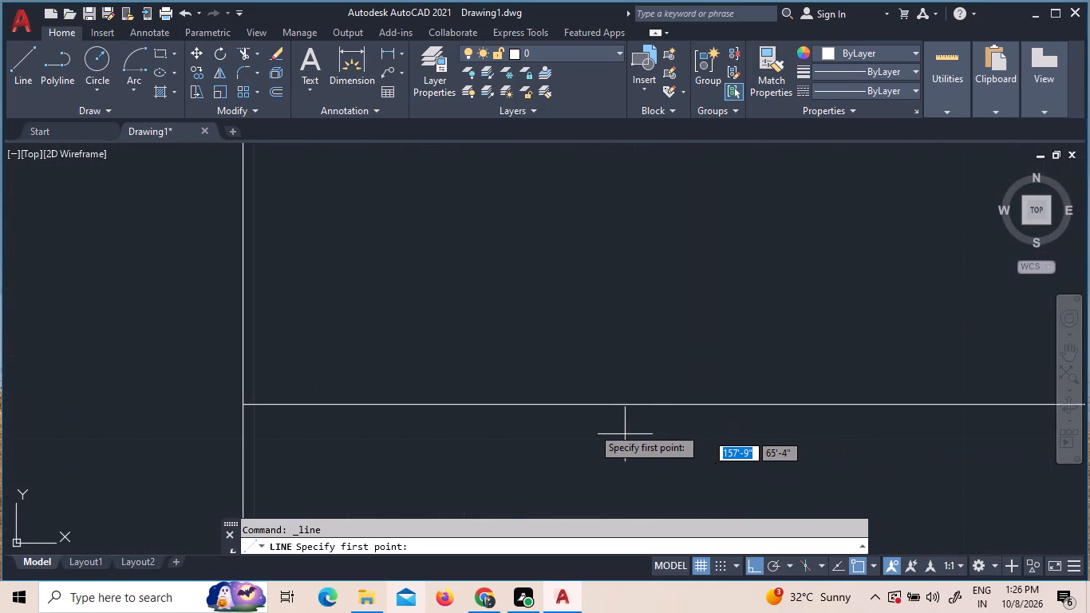
{"action": "scroll", "coordinate": [589, 435], "scroll_direction": "down", "scroll_amount": 11}
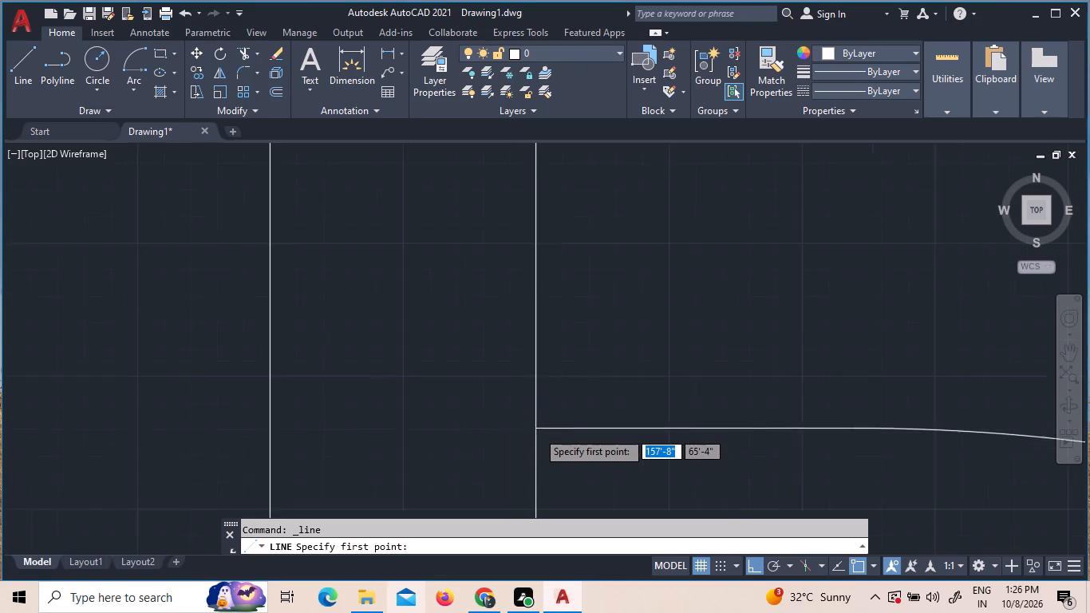
{"action": "scroll", "coordinate": [537, 432], "scroll_direction": "up", "scroll_amount": 7}
{"action": "scroll", "coordinate": [537, 432], "scroll_direction": "down", "scroll_amount": 1}
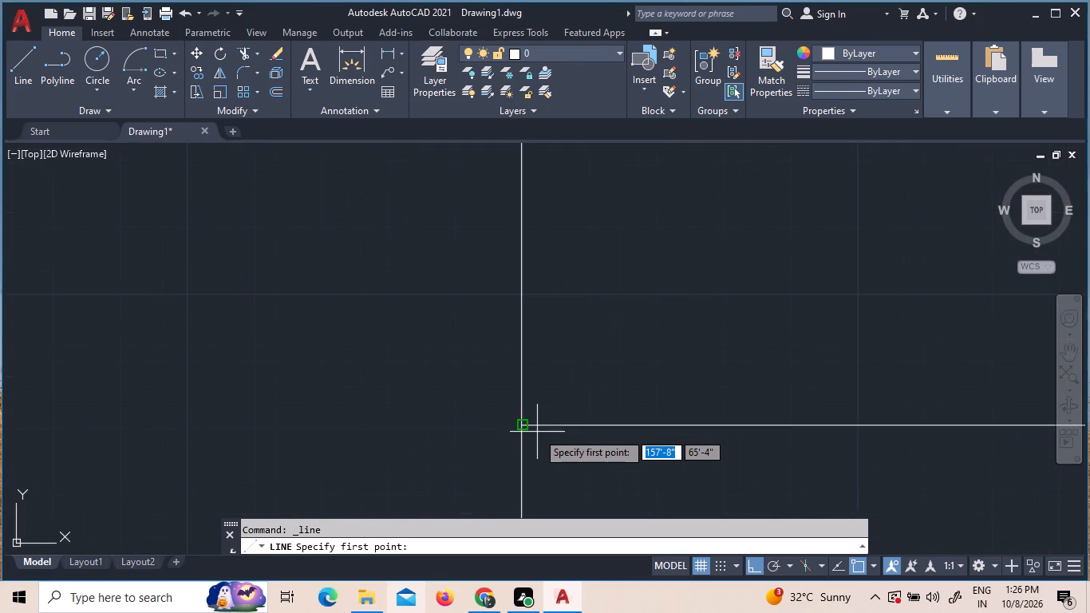
{"action": "scroll", "coordinate": [532, 431], "scroll_direction": "down", "scroll_amount": 1}
{"action": "left_click", "coordinate": [527, 427]}
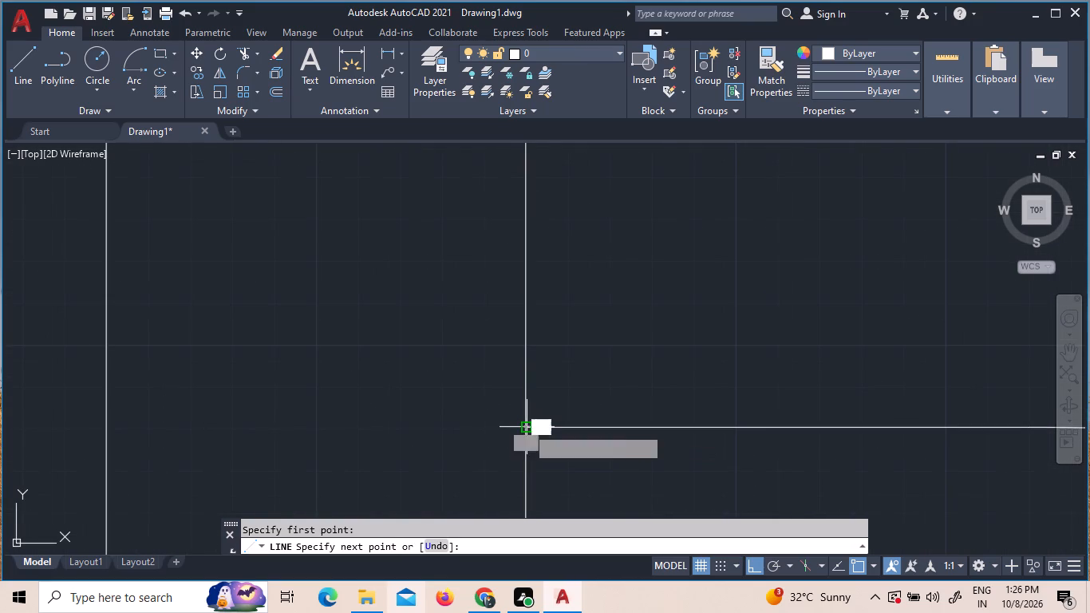
{"action": "scroll", "coordinate": [671, 502], "scroll_direction": "up", "scroll_amount": 2}
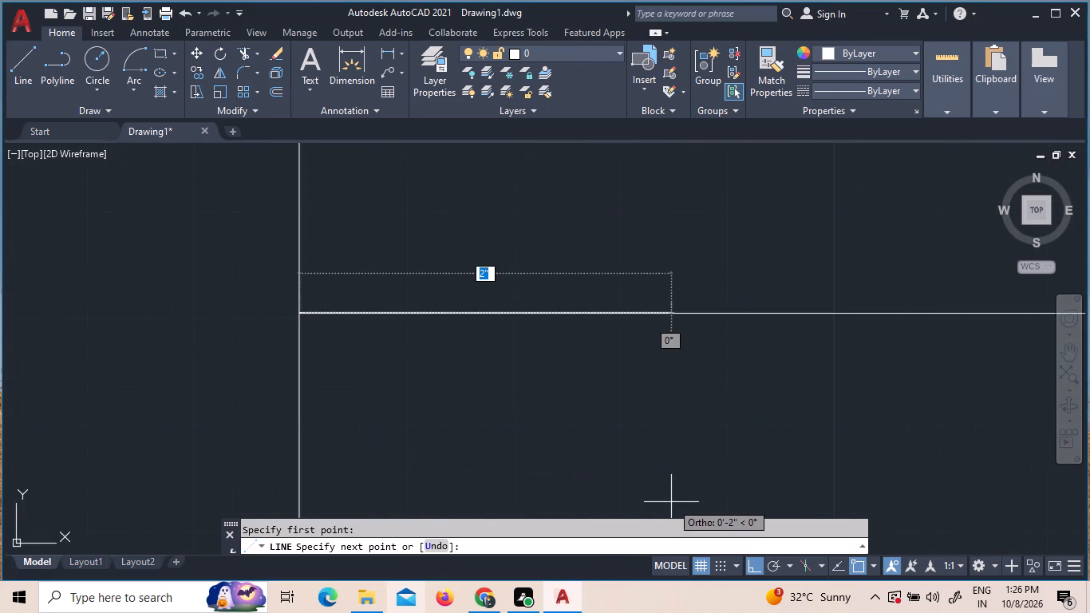
{"action": "scroll", "coordinate": [142, 356], "scroll_direction": "up", "scroll_amount": 2}
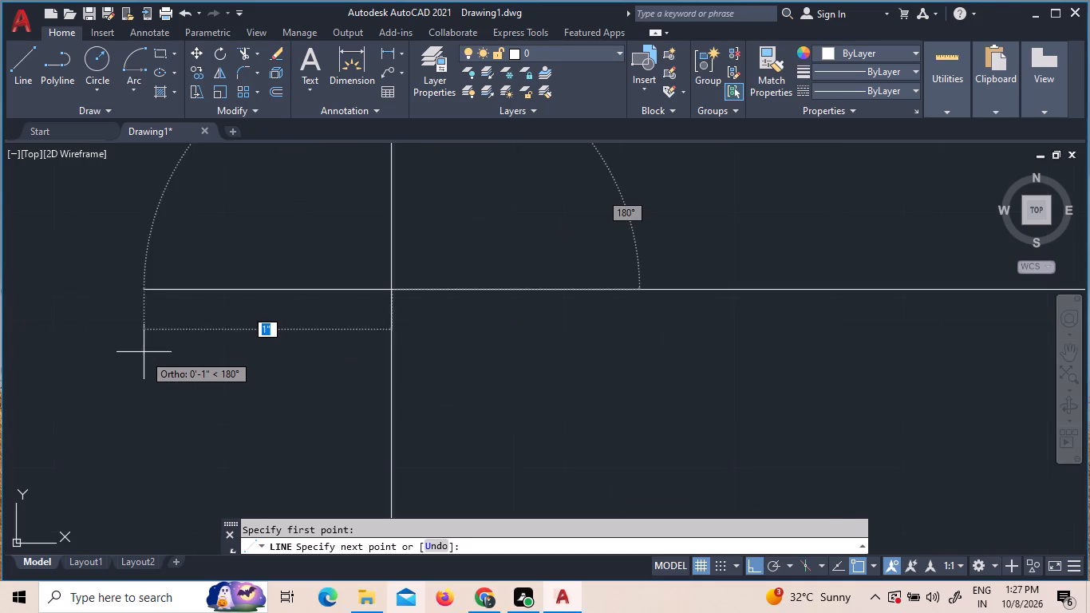
{"action": "scroll", "coordinate": [144, 351], "scroll_direction": "up", "scroll_amount": 1}
{"action": "scroll", "coordinate": [148, 348], "scroll_direction": "down", "scroll_amount": 4}
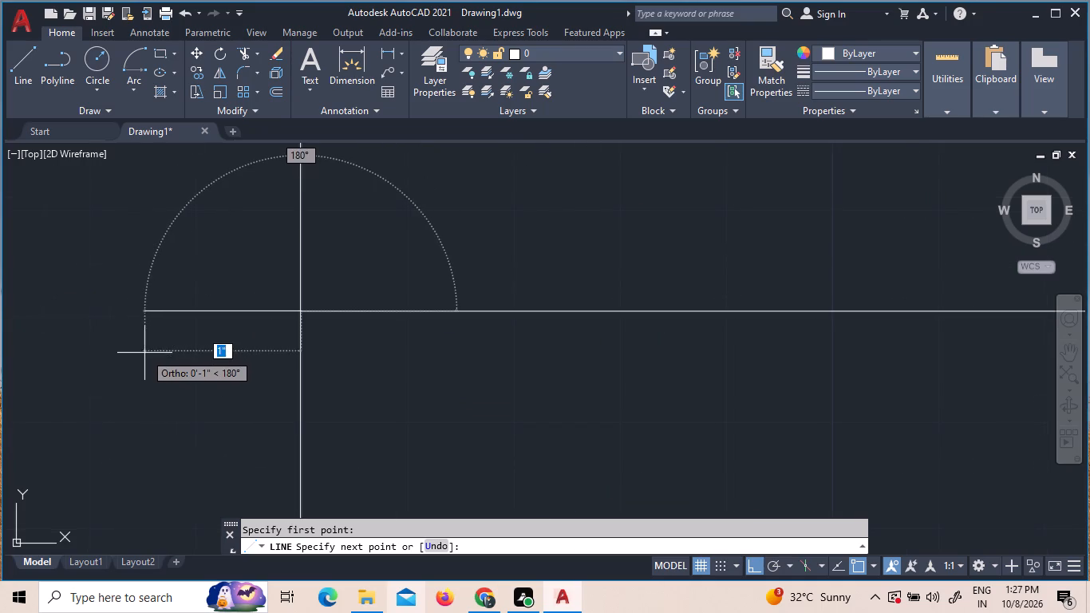
{"action": "scroll", "coordinate": [144, 362], "scroll_direction": "down", "scroll_amount": 5}
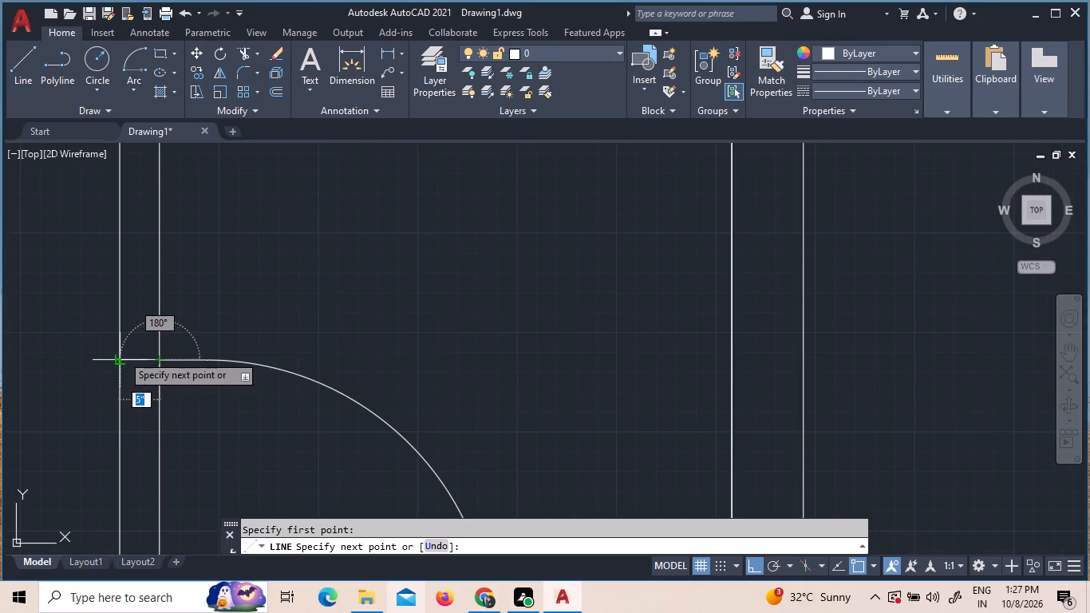
{"action": "scroll", "coordinate": [124, 361], "scroll_direction": "up", "scroll_amount": 7}
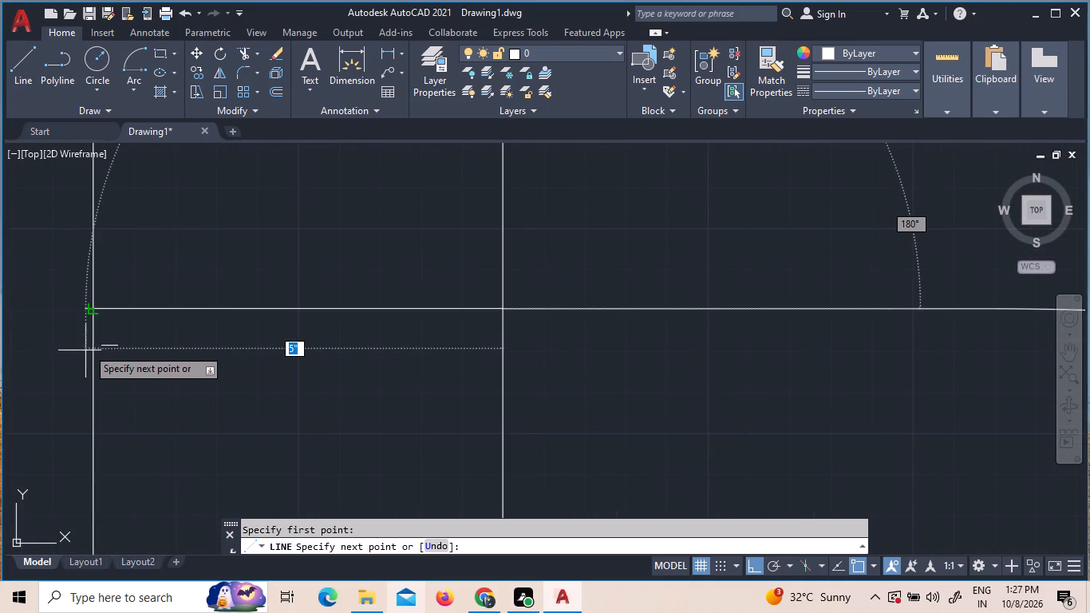
{"action": "scroll", "coordinate": [99, 306], "scroll_direction": "up", "scroll_amount": 3}
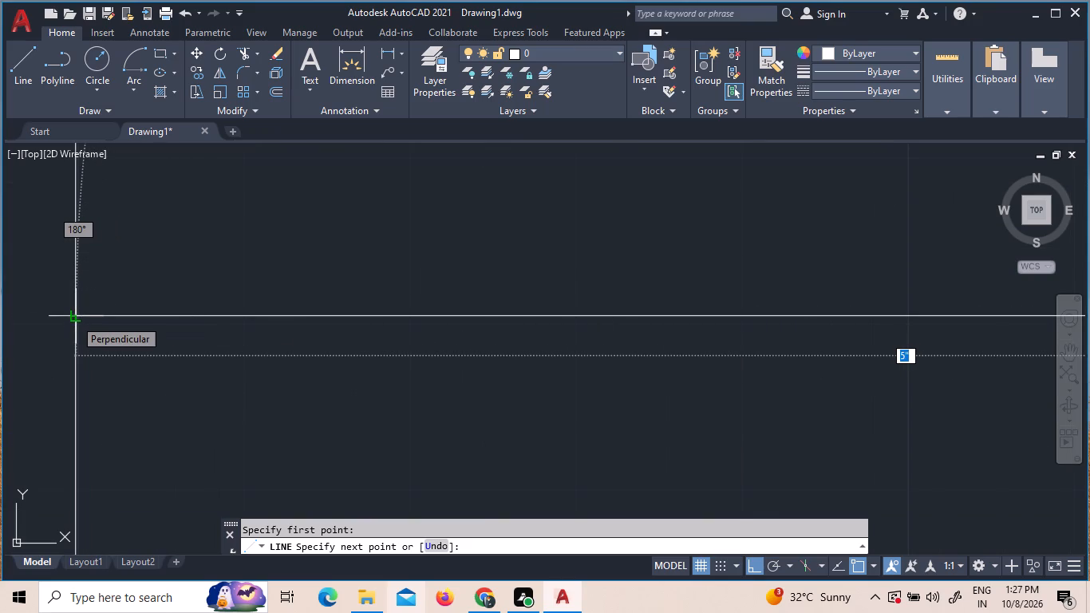
{"action": "left_click", "coordinate": [69, 322]}
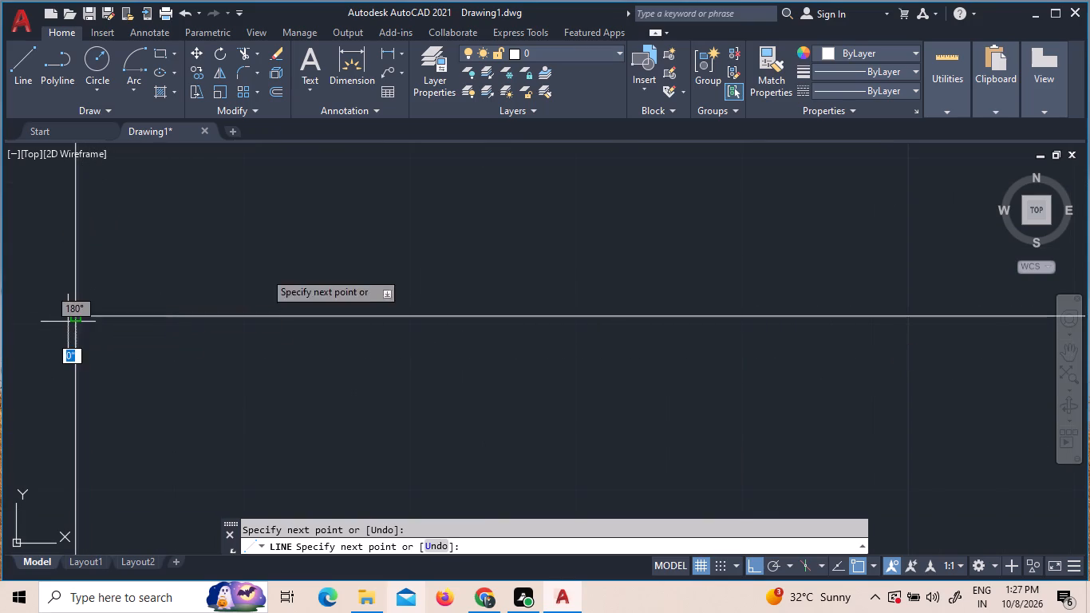
{"action": "key", "text": "Escape"}
Extend both faces of the side rooms' top wall across the passage, joining the left room, central wall stub and right room.
{"action": "scroll", "coordinate": [345, 433], "scroll_direction": "down", "scroll_amount": 5}
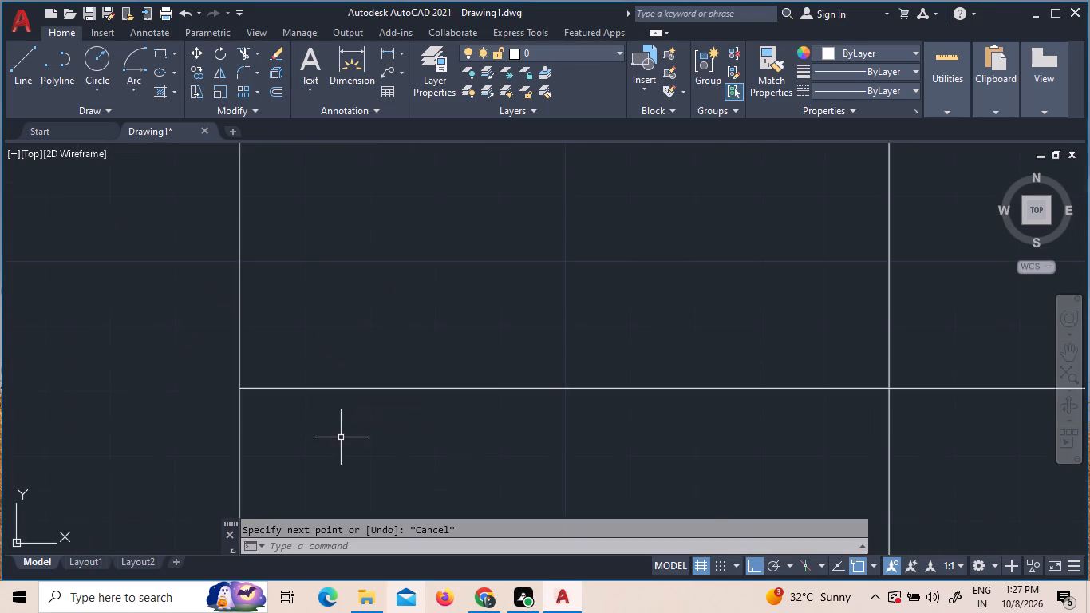
{"action": "scroll", "coordinate": [340, 437], "scroll_direction": "down", "scroll_amount": 8}
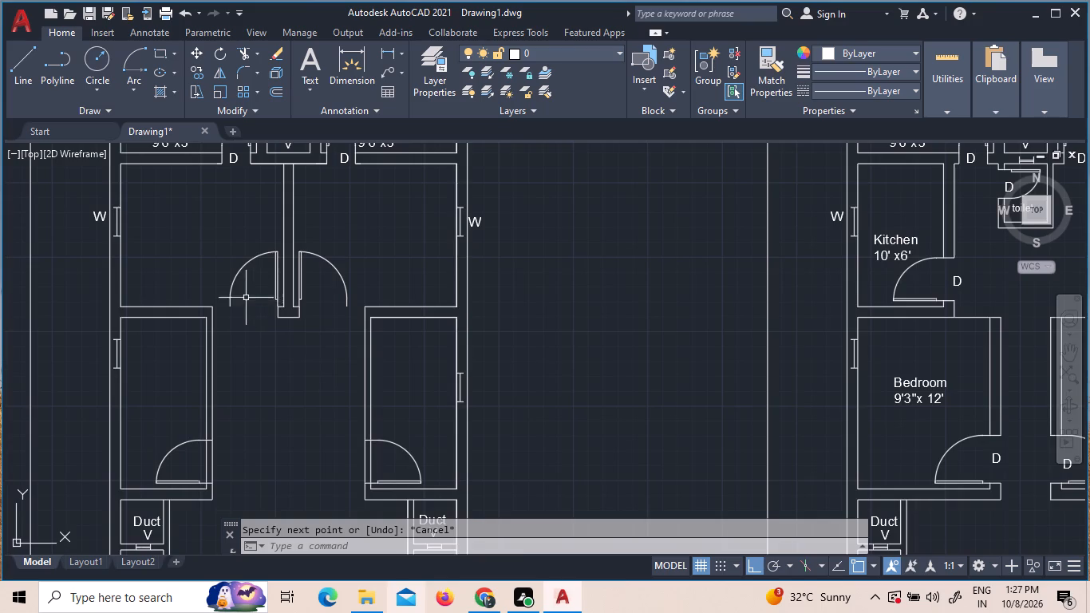
{"action": "scroll", "coordinate": [235, 312], "scroll_direction": "up", "scroll_amount": 3}
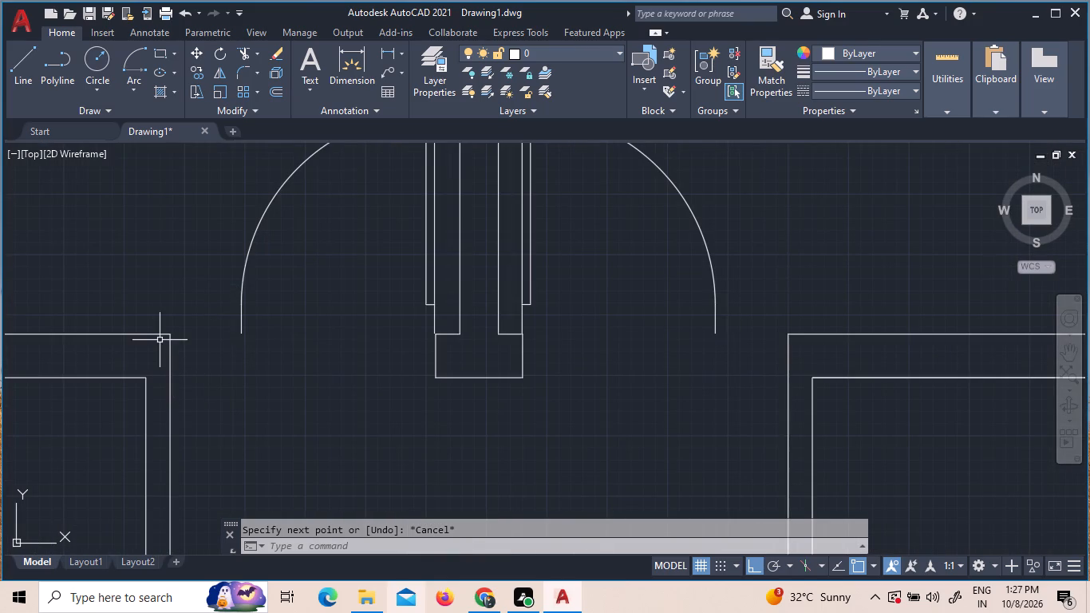
{"action": "type", "text": "EX"}
{"action": "key", "text": "space"}
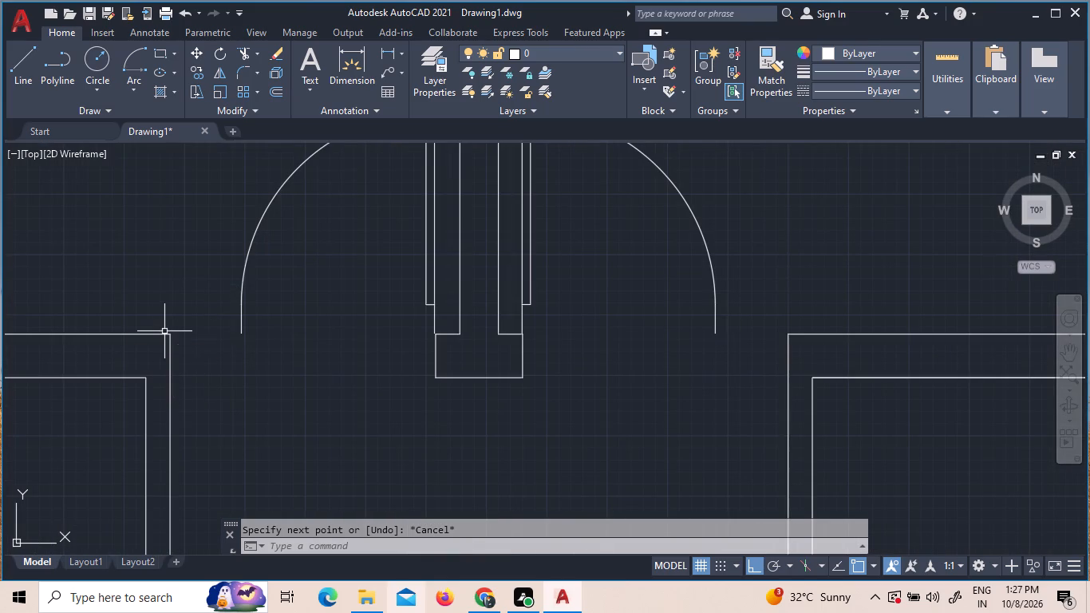
{"action": "key", "text": "space"}
{"action": "left_click", "coordinate": [155, 334]}
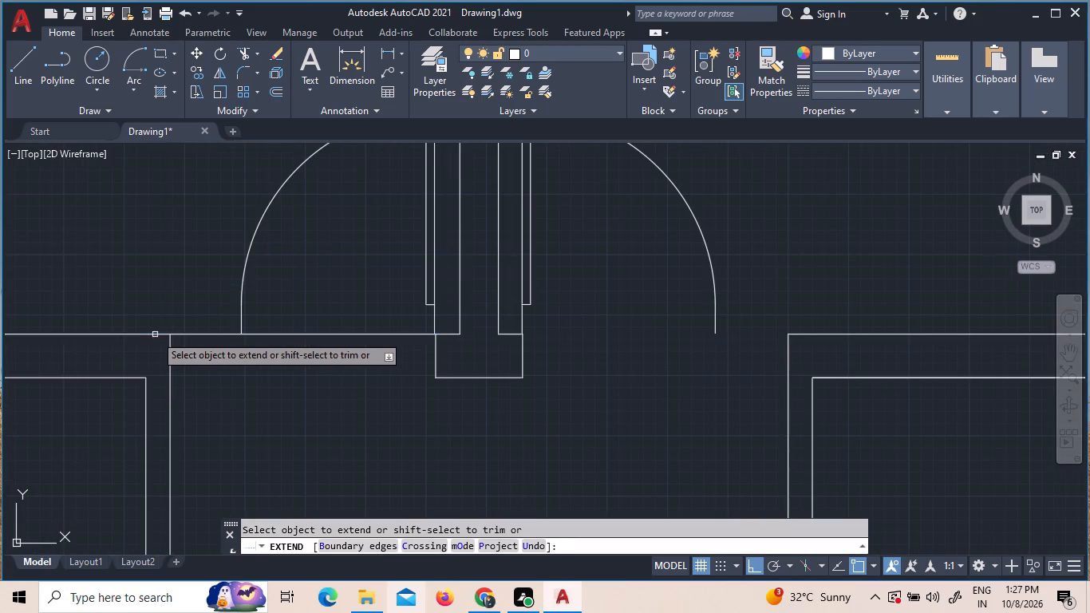
{"action": "left_click", "coordinate": [139, 378]}
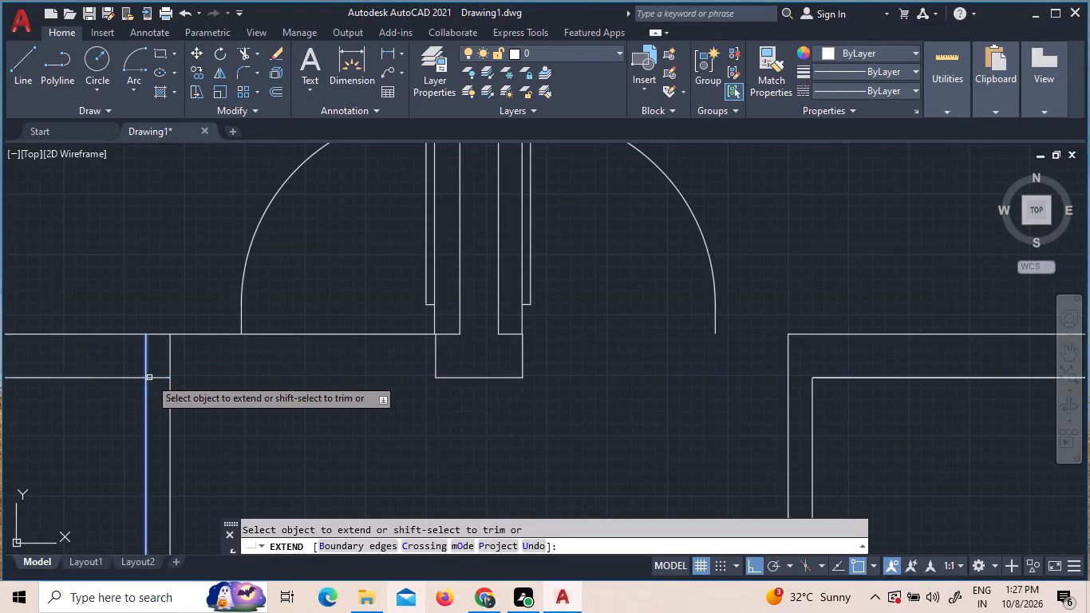
{"action": "left_click", "coordinate": [156, 378]}
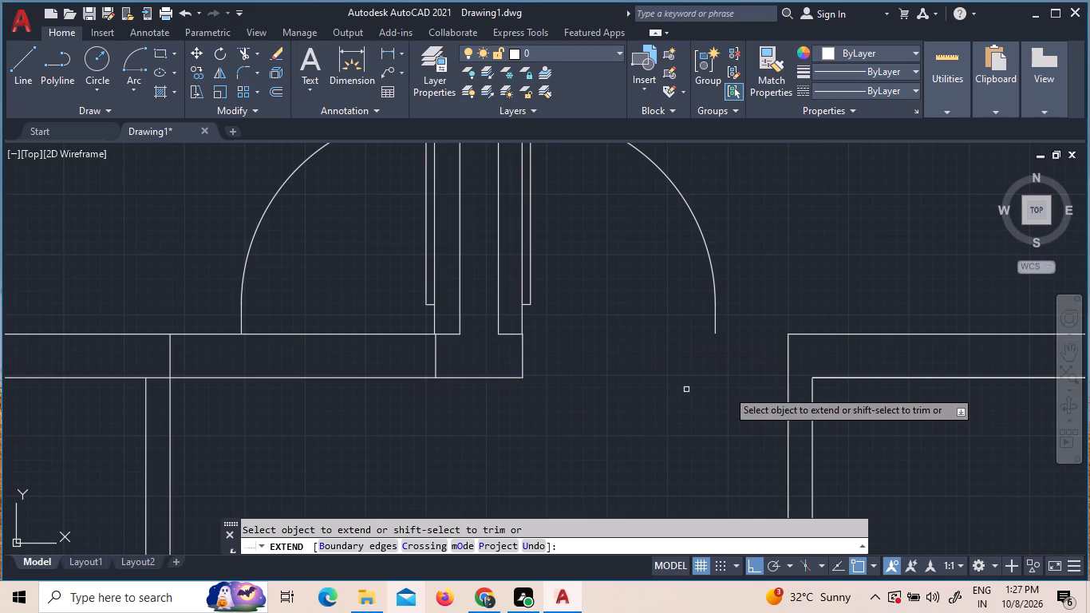
{"action": "left_click", "coordinate": [494, 378]}
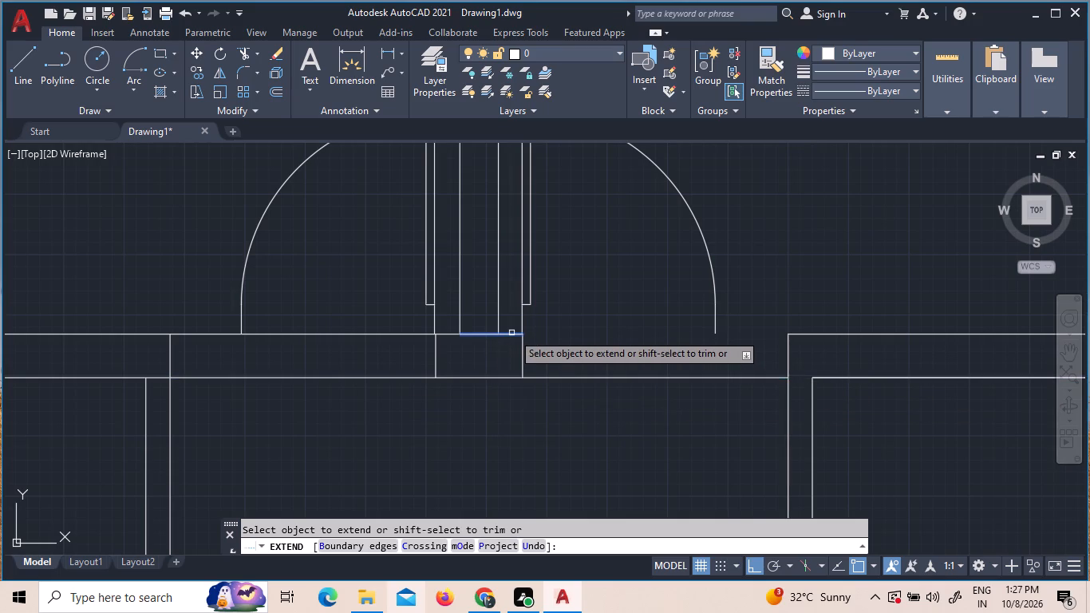
{"action": "left_click", "coordinate": [513, 334]}
{"action": "key", "text": "Escape"}
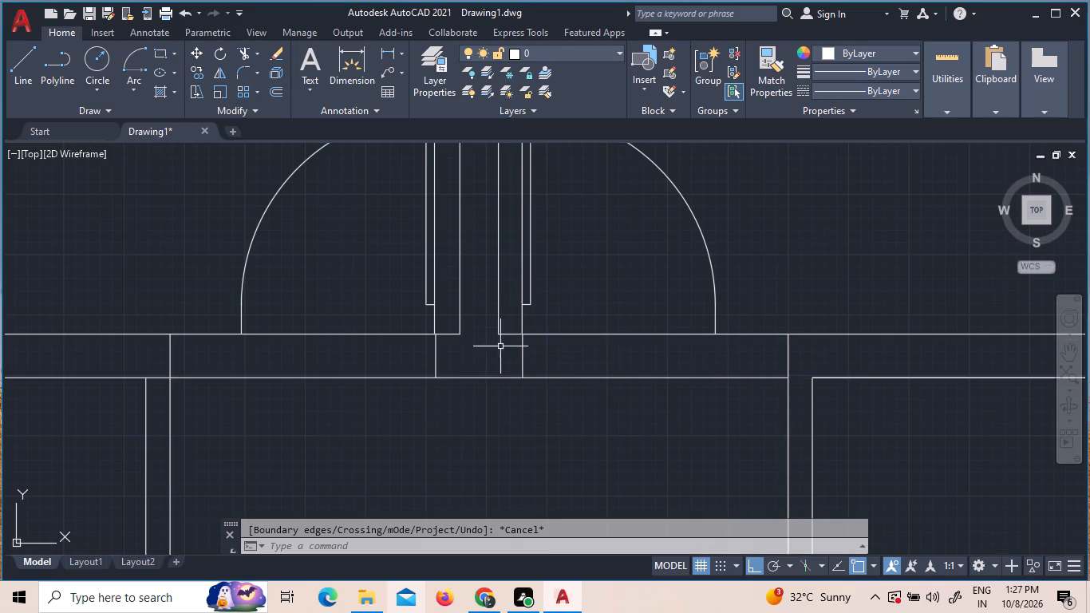
Draw a 9" jamb line across the extended wall from the lower end of the upper left door's swing arc.
{"action": "left_click", "coordinate": [15, 82]}
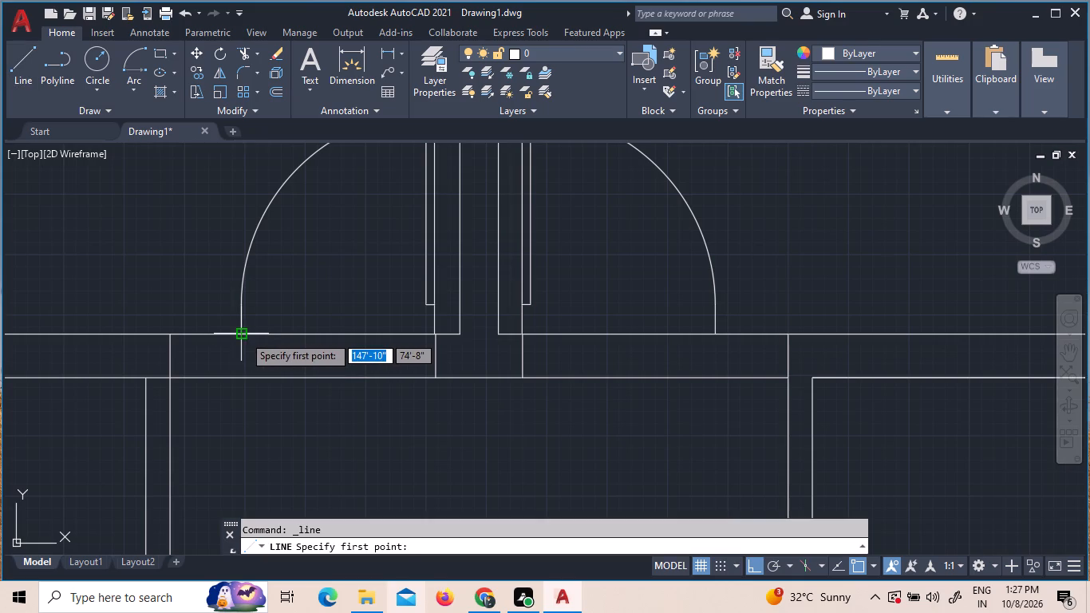
{"action": "left_click_drag", "start_coordinate": [243, 335], "coordinate": [235, 354]}
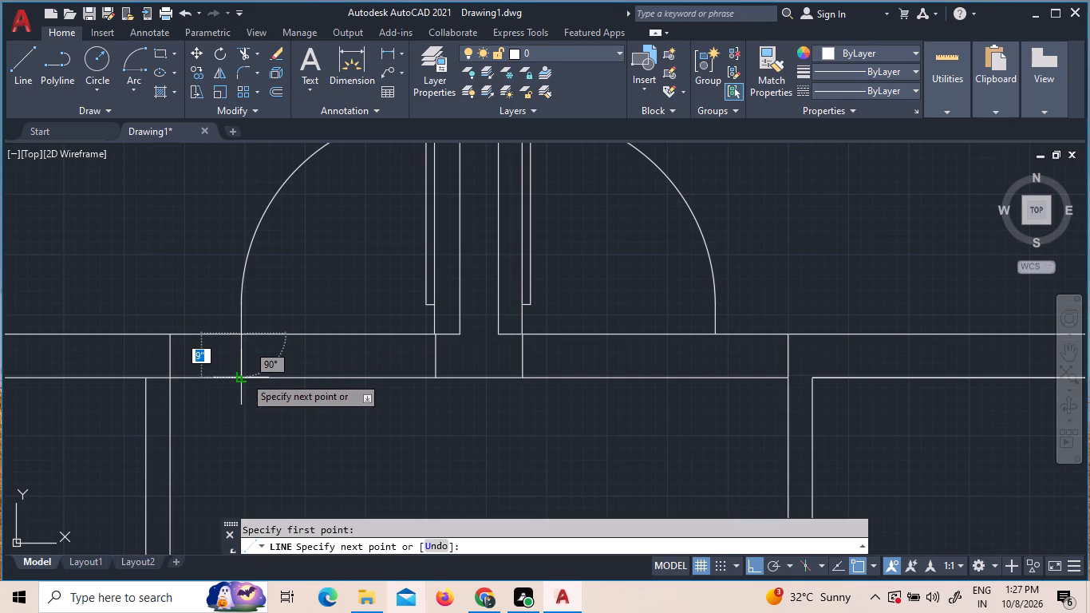
{"action": "left_click", "coordinate": [244, 376]}
{"action": "key", "text": "Escape"}
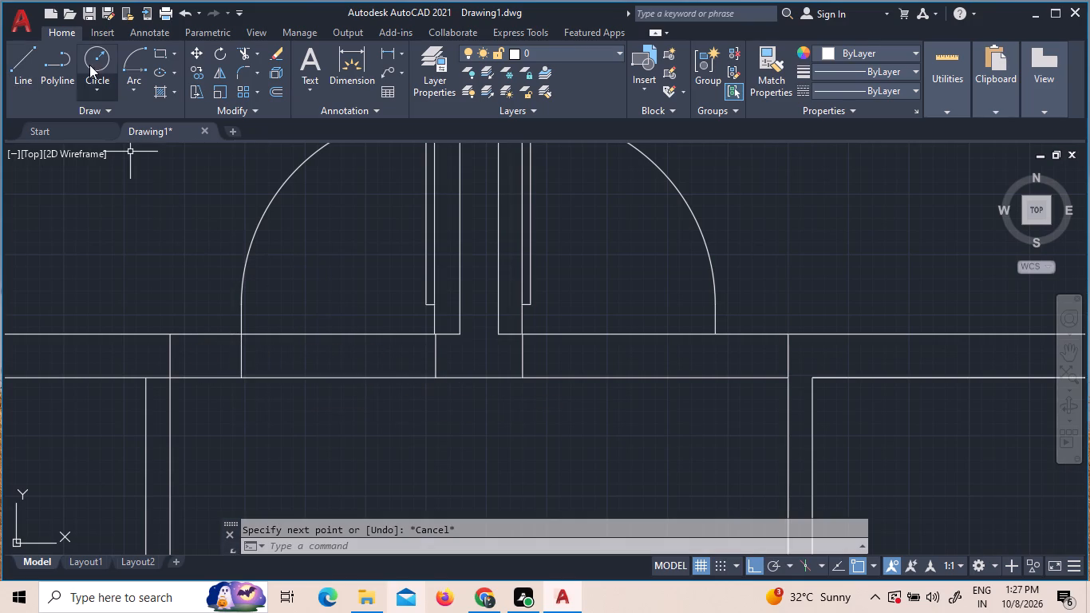
Draw a jamb line across the extended wall from the lower end of the upper right door's swing arc.
{"action": "left_click", "coordinate": [26, 80]}
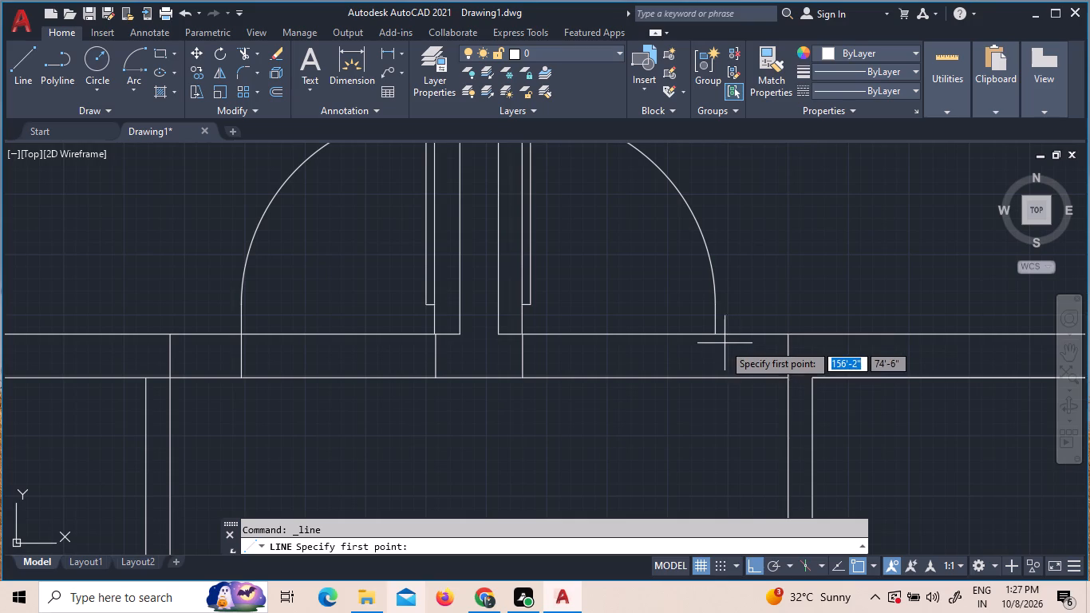
{"action": "left_click_drag", "start_coordinate": [713, 337], "coordinate": [710, 346]}
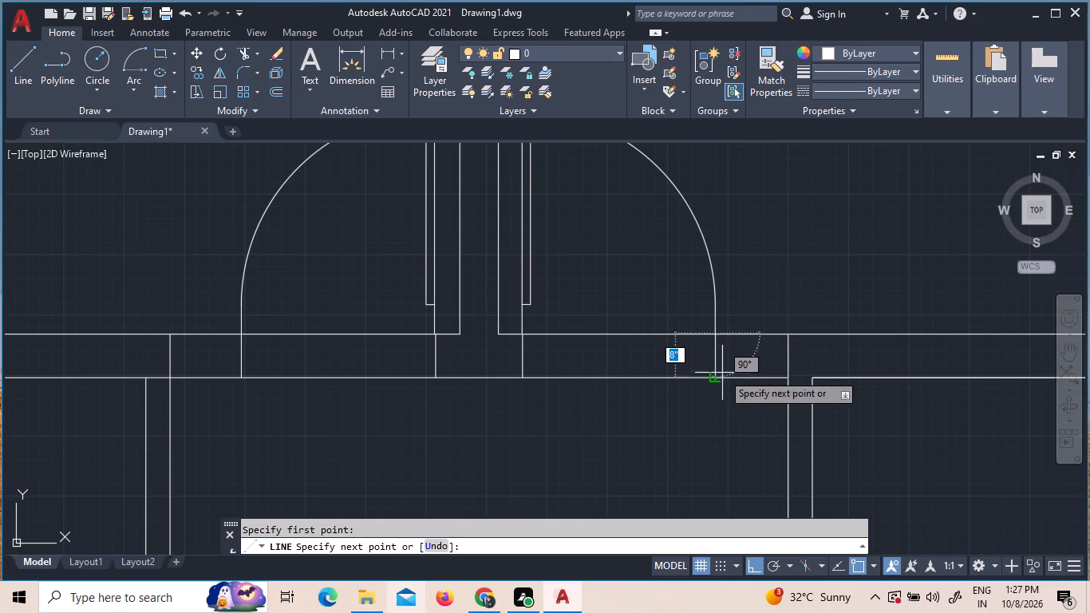
{"action": "left_click", "coordinate": [720, 378]}
{"action": "key", "text": "Escape"}
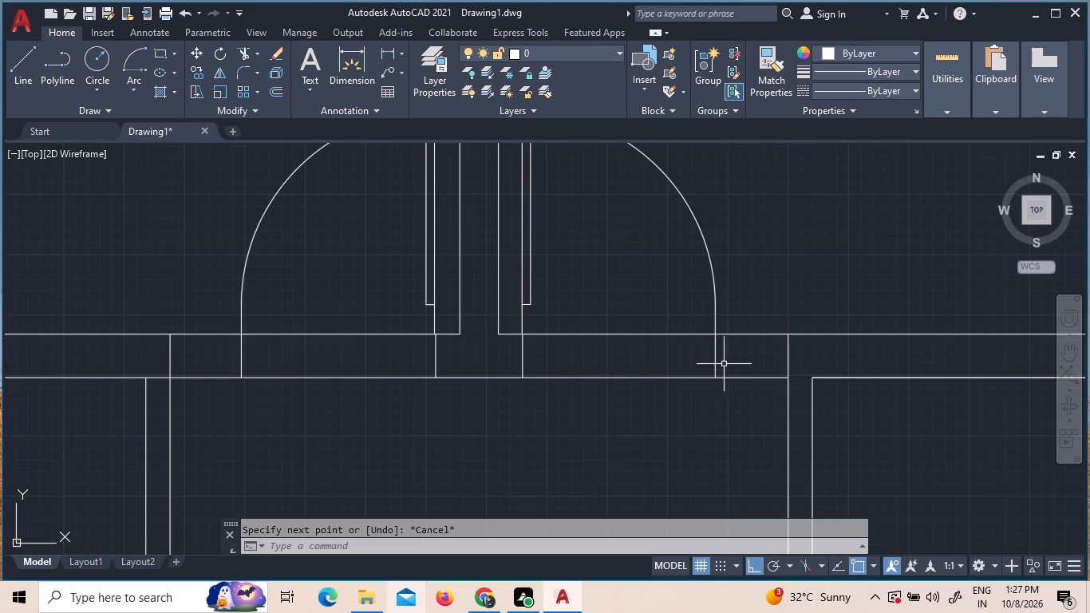
Trim both faces of the side rooms' top wall across the upper left door's opening.
{"action": "scroll", "coordinate": [184, 341], "scroll_direction": "up", "scroll_amount": 2}
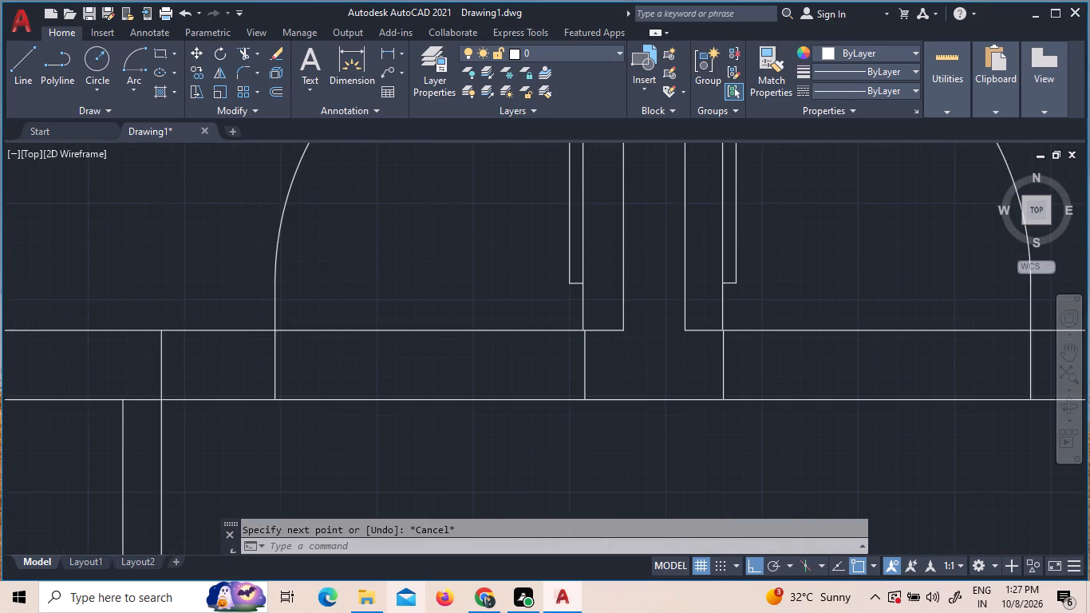
{"action": "scroll", "coordinate": [328, 369], "scroll_direction": "up", "scroll_amount": 4}
{"action": "scroll", "coordinate": [338, 398], "scroll_direction": "down", "scroll_amount": 1}
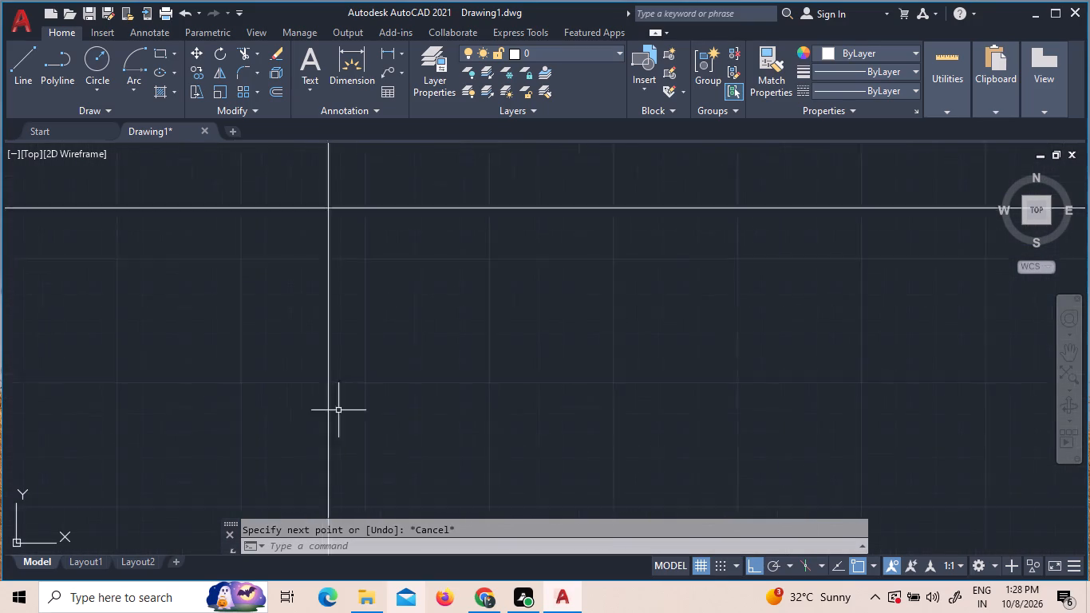
{"action": "scroll", "coordinate": [339, 411], "scroll_direction": "down", "scroll_amount": 4}
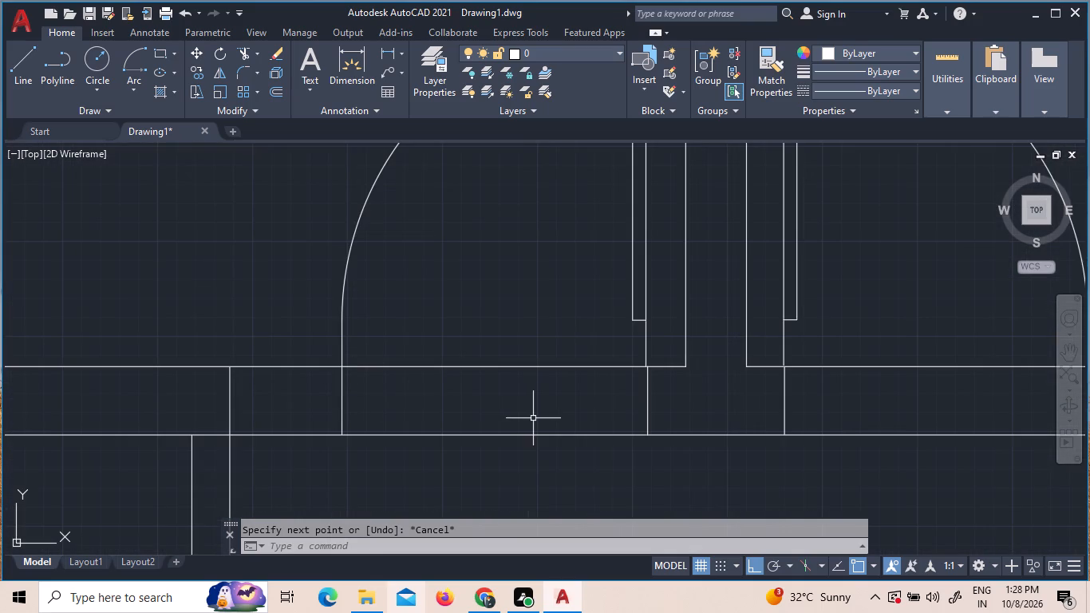
{"action": "key", "text": "t"}
{"action": "key", "text": "r"}
{"action": "key", "text": "space"}
{"action": "key", "text": "space"}
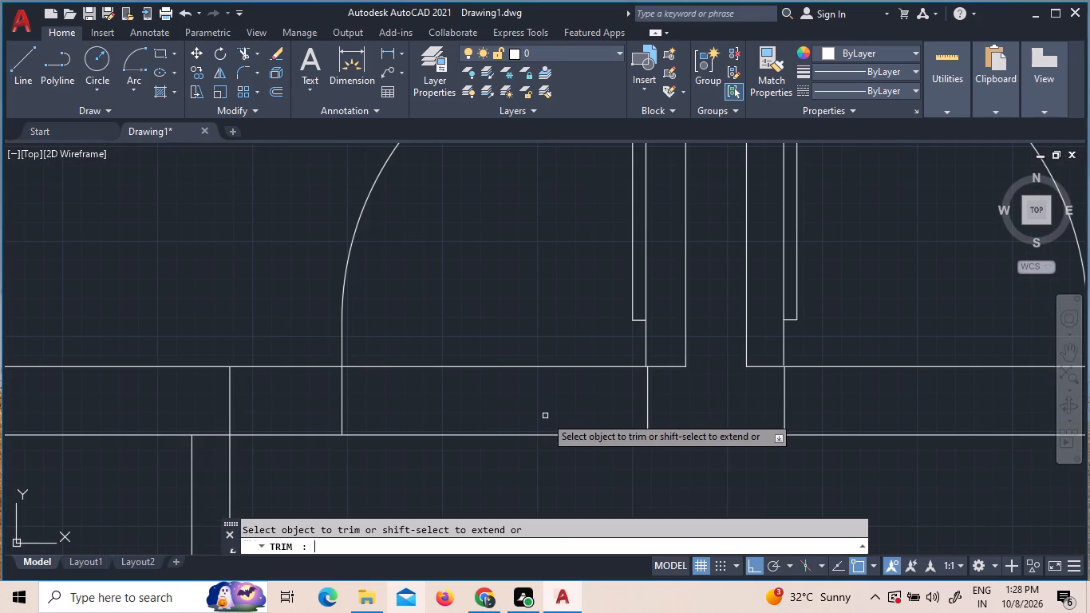
{"action": "left_click", "coordinate": [521, 485]}
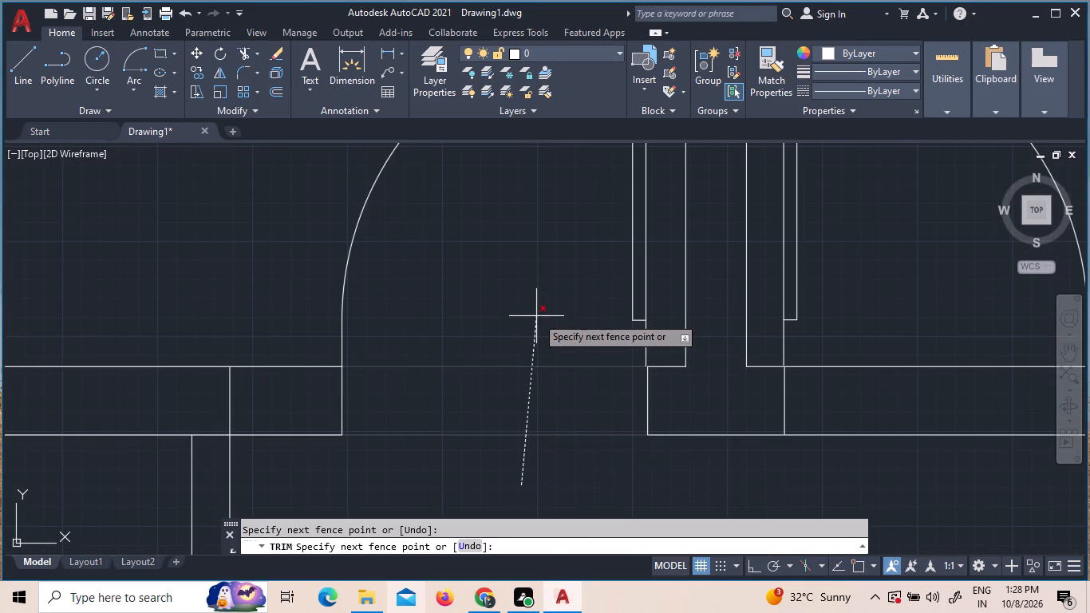
{"action": "left_click", "coordinate": [536, 316]}
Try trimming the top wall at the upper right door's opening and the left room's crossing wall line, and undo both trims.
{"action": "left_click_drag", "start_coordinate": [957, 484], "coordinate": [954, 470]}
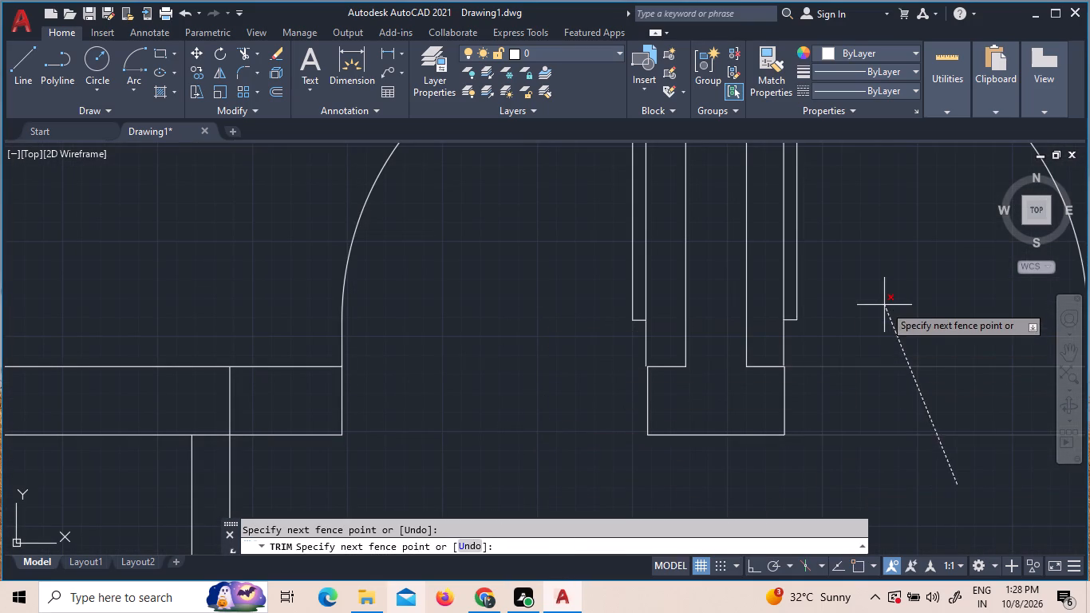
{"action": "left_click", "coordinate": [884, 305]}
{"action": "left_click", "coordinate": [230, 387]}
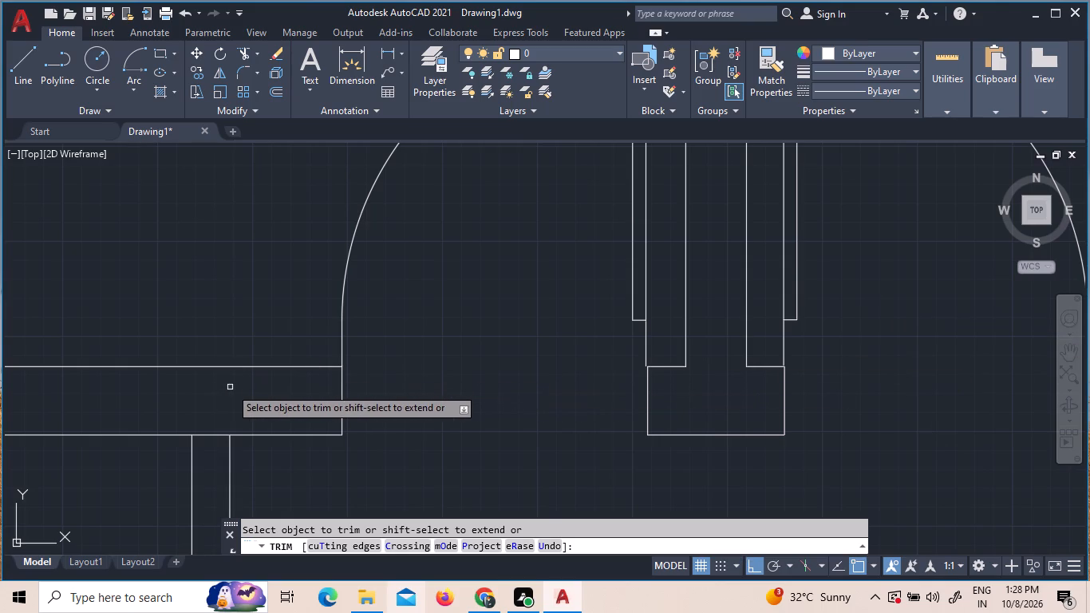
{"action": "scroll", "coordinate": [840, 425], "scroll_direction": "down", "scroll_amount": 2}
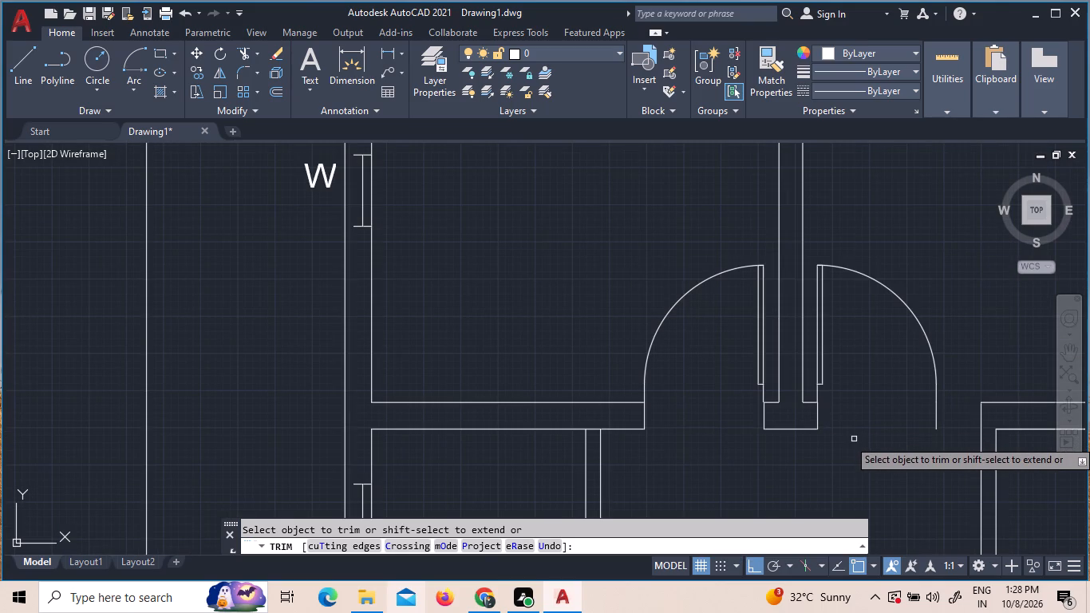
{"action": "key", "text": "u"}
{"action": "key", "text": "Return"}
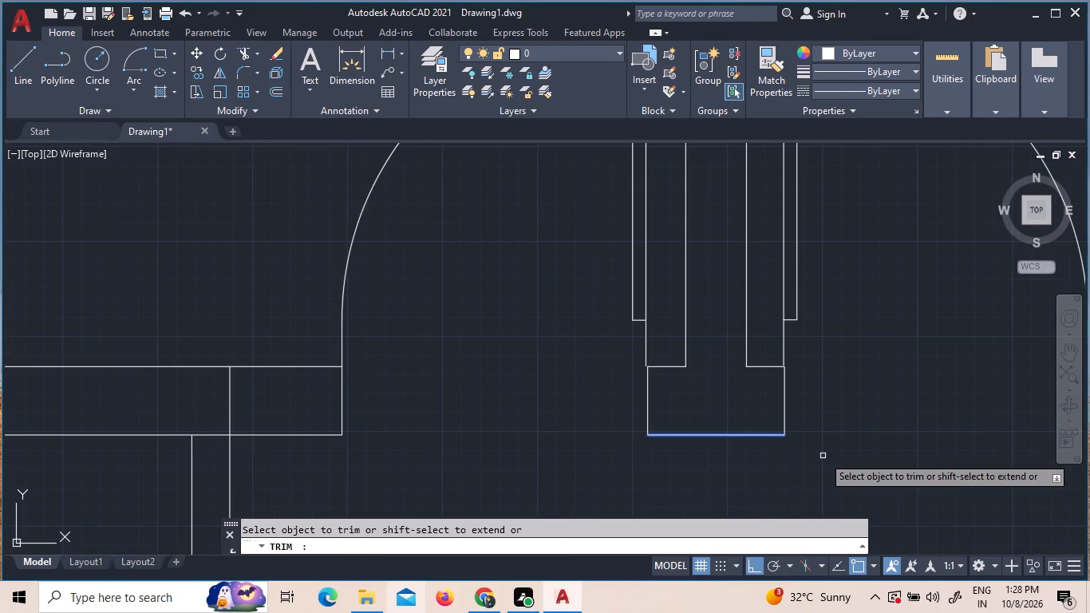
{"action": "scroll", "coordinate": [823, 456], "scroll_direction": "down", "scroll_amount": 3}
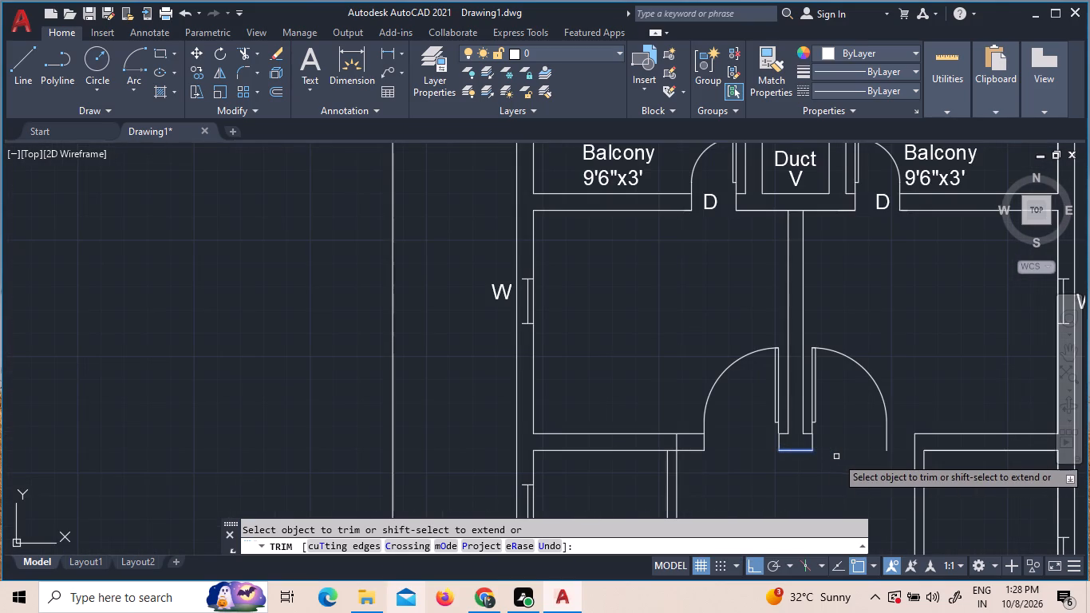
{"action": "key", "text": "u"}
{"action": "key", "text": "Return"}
Trim both faces of the top wall between the jamb lines of the upper right door's opening.
{"action": "scroll", "coordinate": [809, 477], "scroll_direction": "down", "scroll_amount": 3}
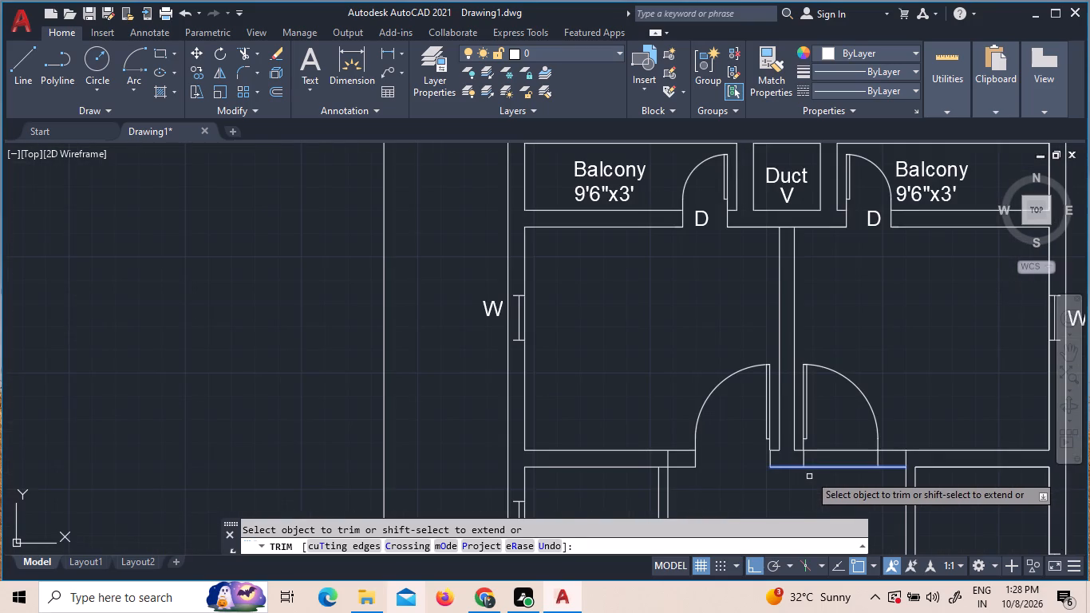
{"action": "left_click", "coordinate": [868, 451]}
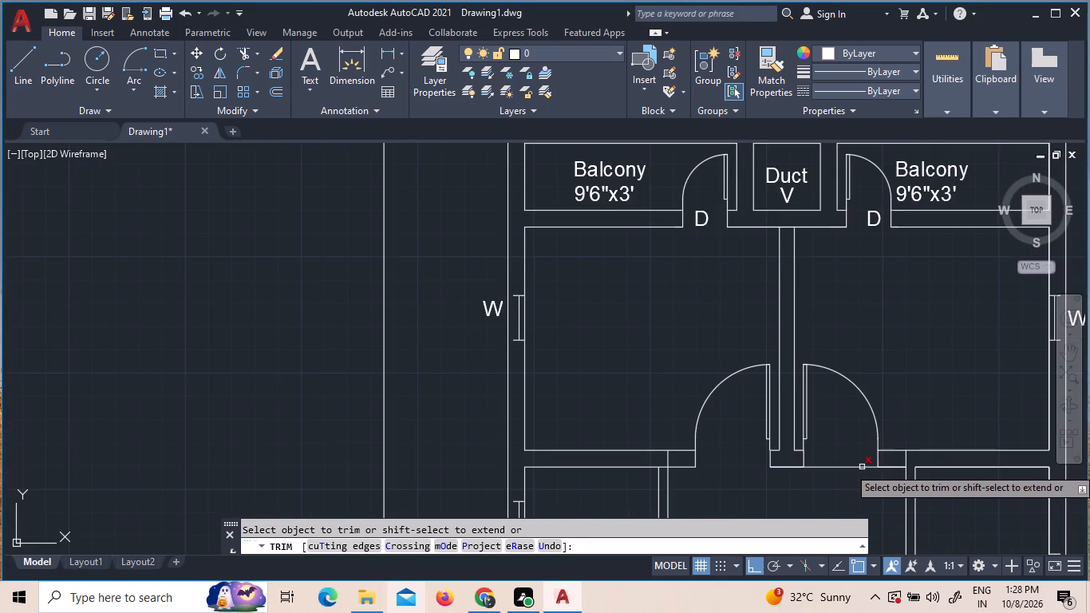
{"action": "left_click", "coordinate": [862, 467]}
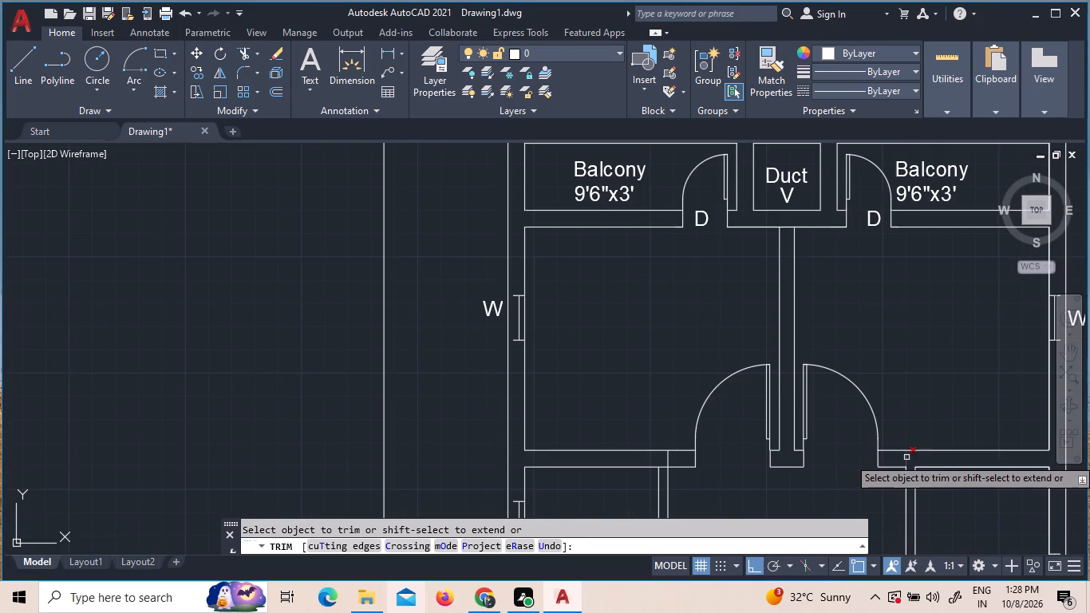
Trim the leftover side-room wall lines at the top wall junctions, opening the end of the left room's passage wall.
{"action": "left_click", "coordinate": [906, 457]}
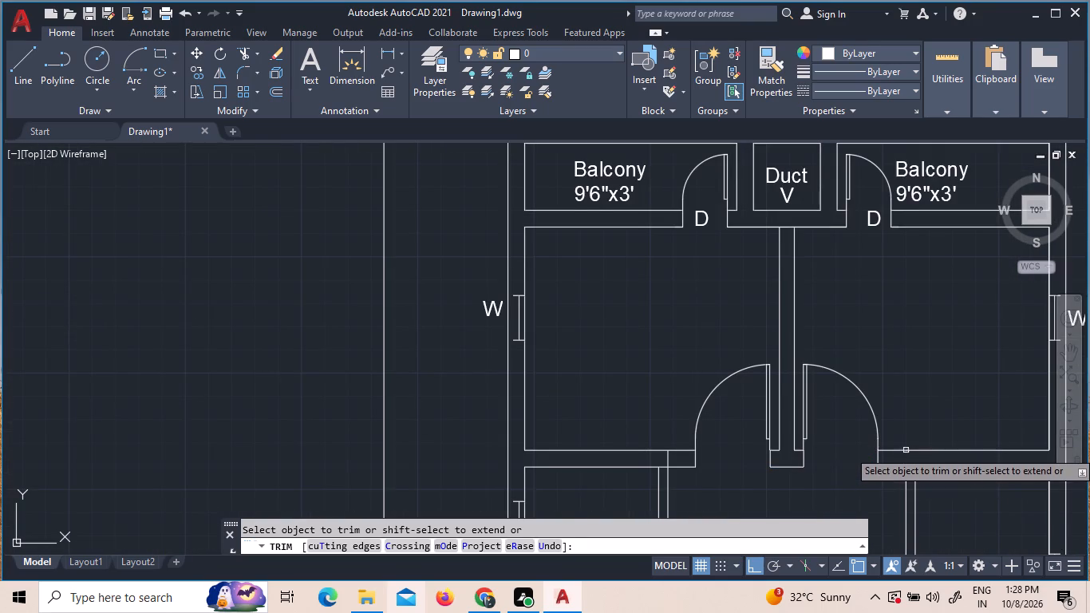
{"action": "left_click", "coordinate": [668, 458]}
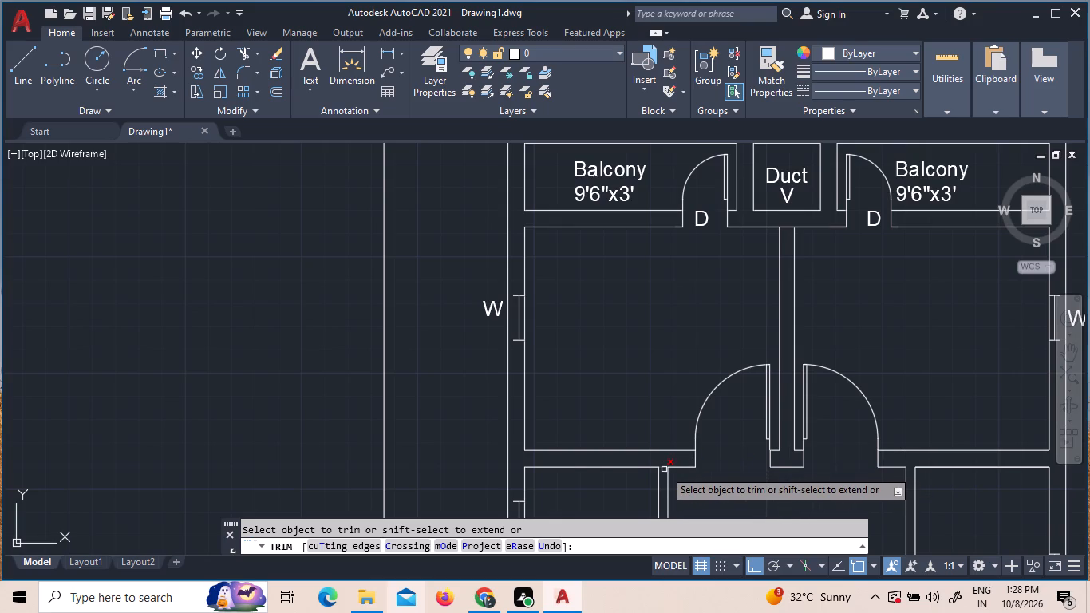
{"action": "left_click", "coordinate": [664, 469]}
Trim both faces of the left and right side rooms' passage walls across their lower door openings.
{"action": "scroll", "coordinate": [725, 445], "scroll_direction": "down", "scroll_amount": 2}
{"action": "middle_click_drag", "start_coordinate": [766, 481], "coordinate": [692, 413]}
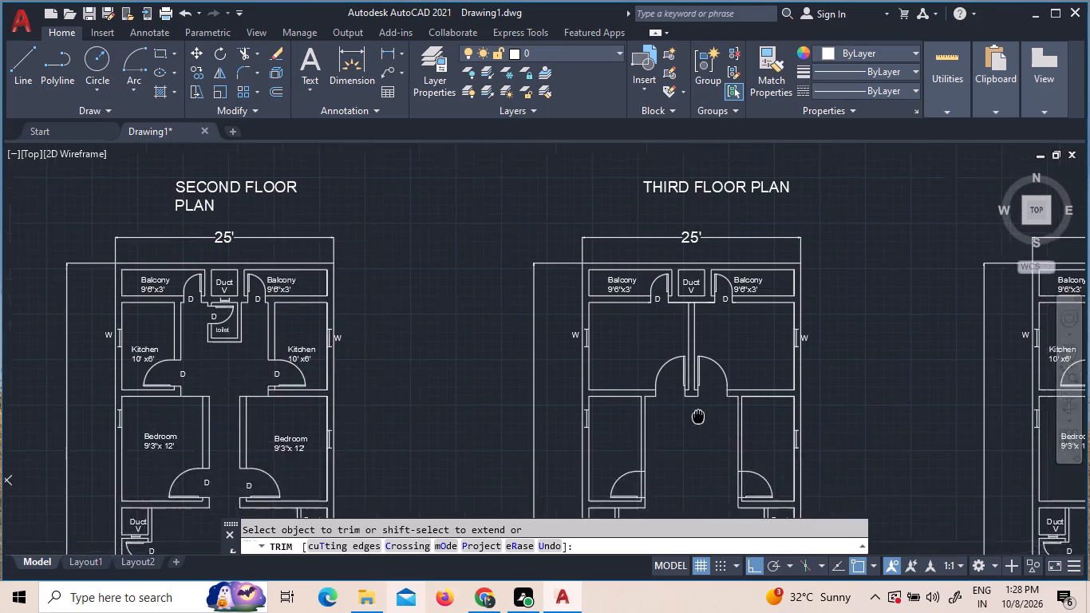
{"action": "middle_click_drag", "start_coordinate": [692, 413], "coordinate": [656, 382]}
{"action": "scroll", "coordinate": [626, 460], "scroll_direction": "up", "scroll_amount": 2}
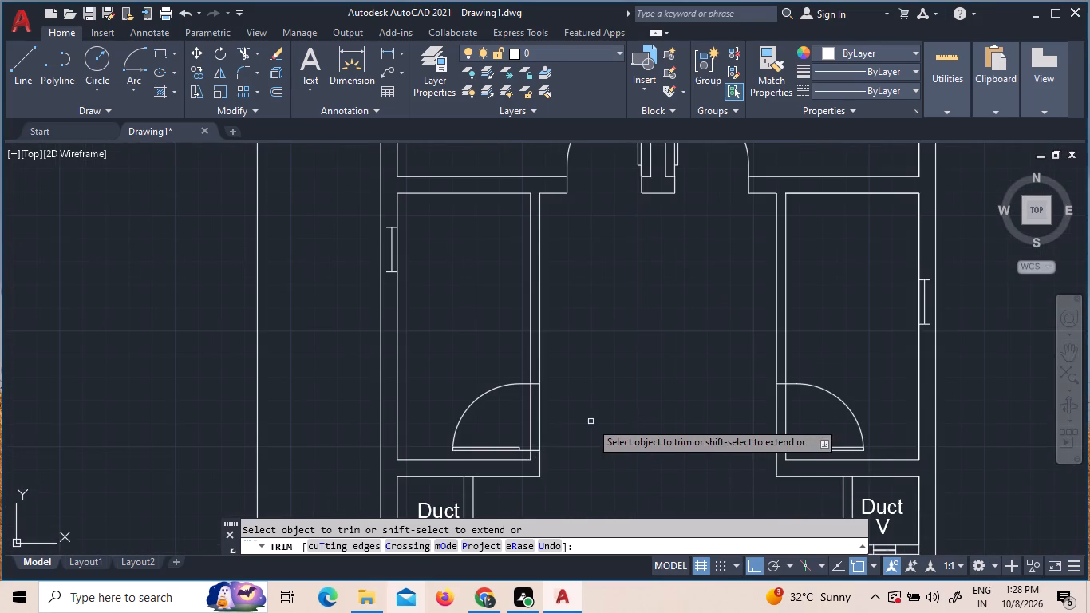
{"action": "left_click_drag", "start_coordinate": [575, 422], "coordinate": [566, 417]}
{"action": "left_click", "coordinate": [512, 395]}
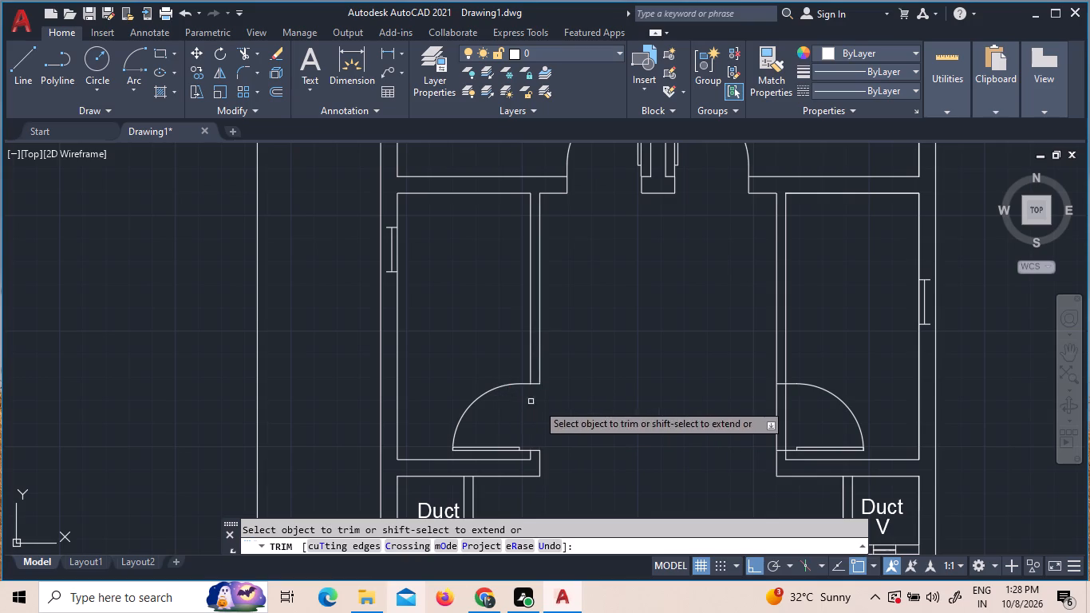
{"action": "left_click", "coordinate": [829, 416]}
{"action": "left_click", "coordinate": [732, 414]}
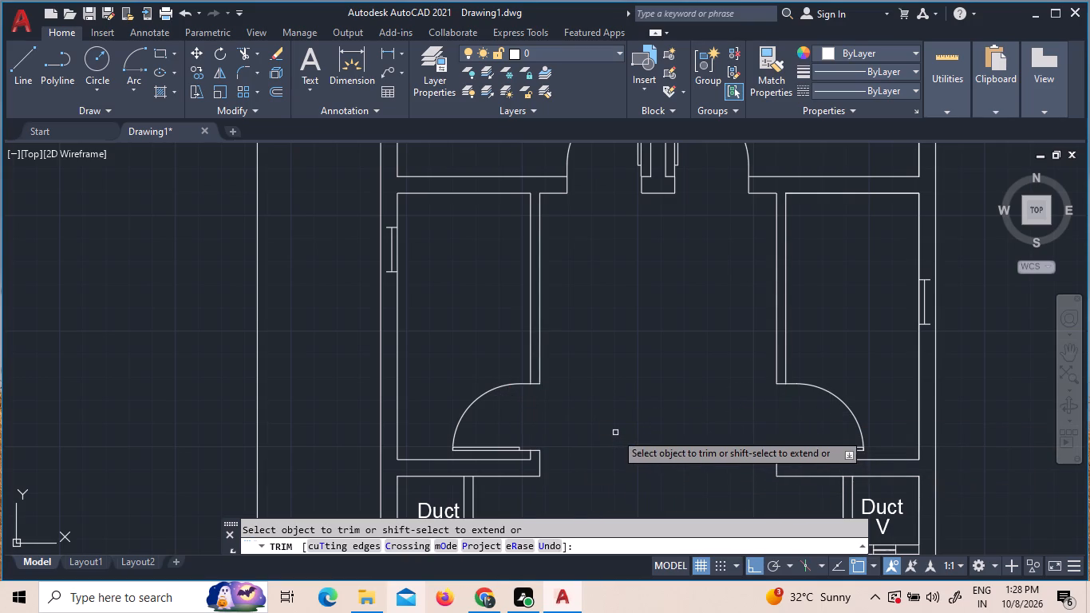
Examine the third floor plan alongside the other floor plans and inspect its balcony and duct area.
{"action": "scroll", "coordinate": [615, 432], "scroll_direction": "down", "scroll_amount": 1}
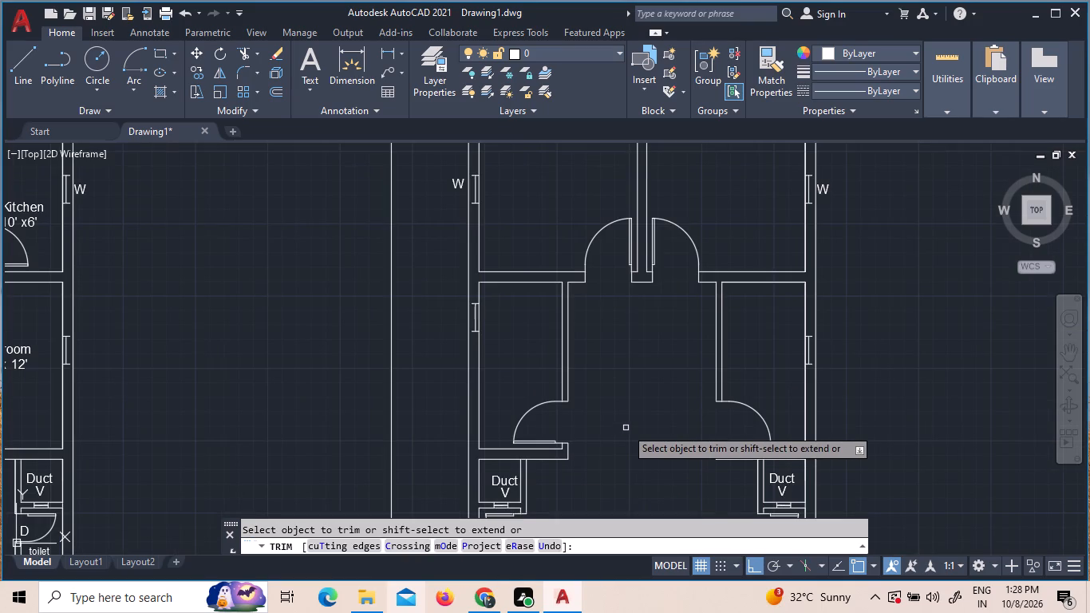
{"action": "scroll", "coordinate": [638, 422], "scroll_direction": "down", "scroll_amount": 3}
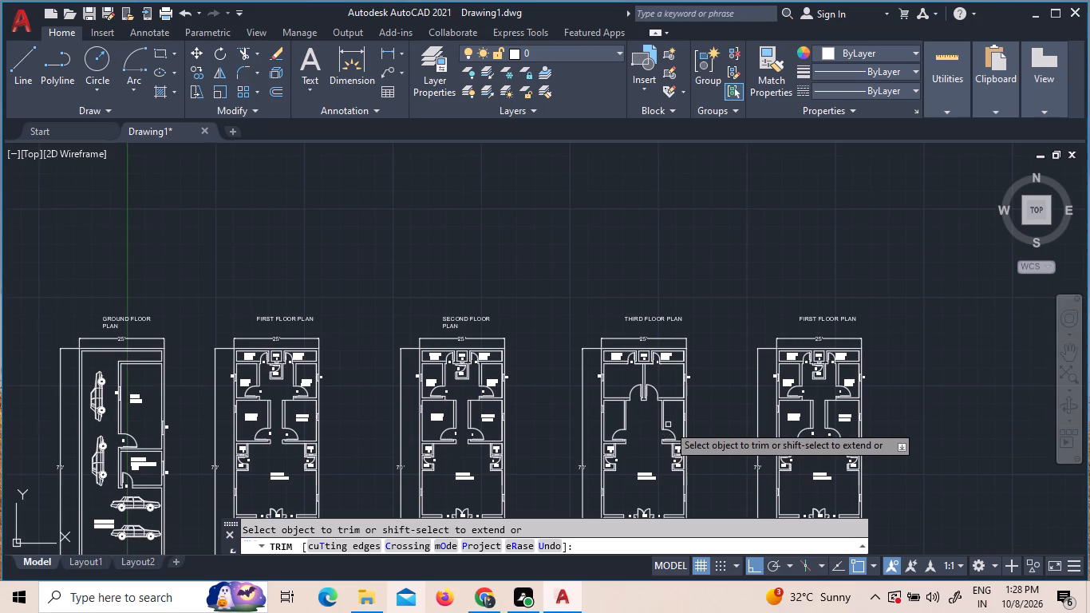
{"action": "middle_click_drag", "start_coordinate": [646, 425], "coordinate": [644, 329]}
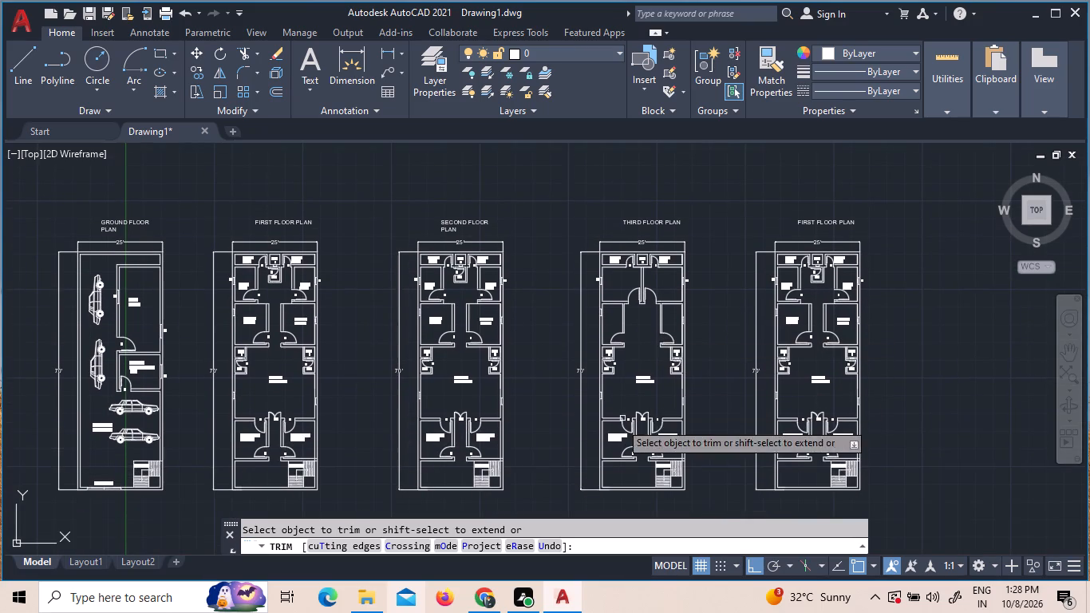
{"action": "scroll", "coordinate": [612, 451], "scroll_direction": "up", "scroll_amount": 1}
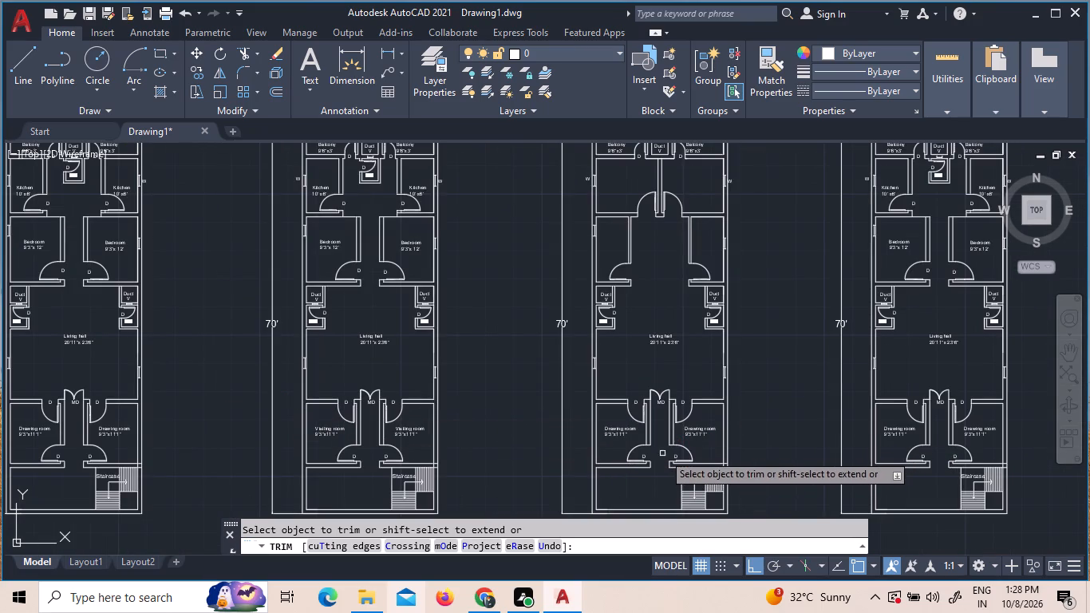
{"action": "scroll", "coordinate": [665, 437], "scroll_direction": "down", "scroll_amount": 1}
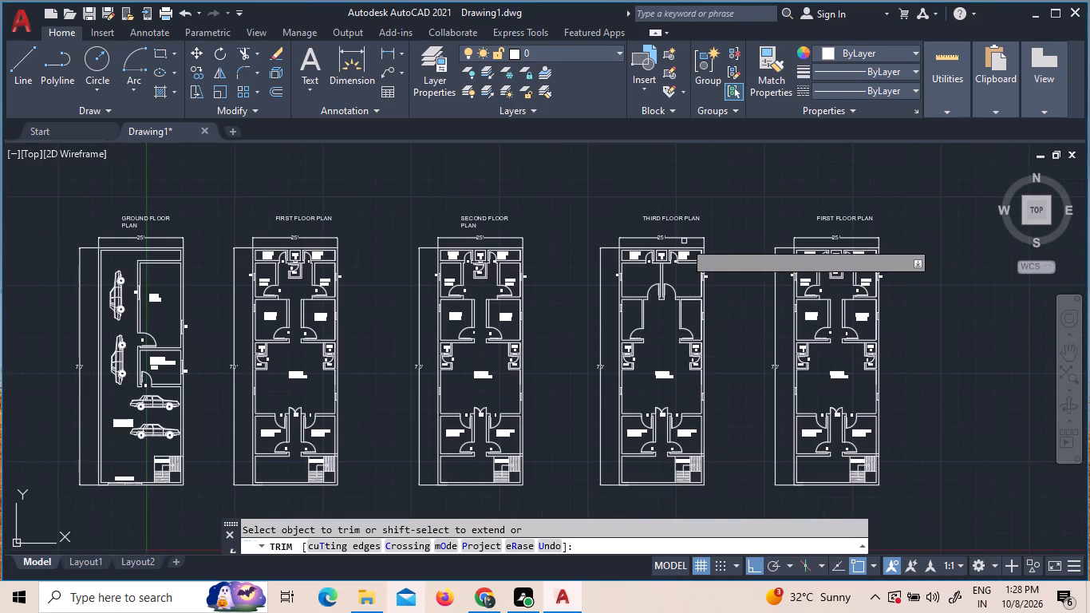
{"action": "scroll", "coordinate": [684, 241], "scroll_direction": "up", "scroll_amount": 4}
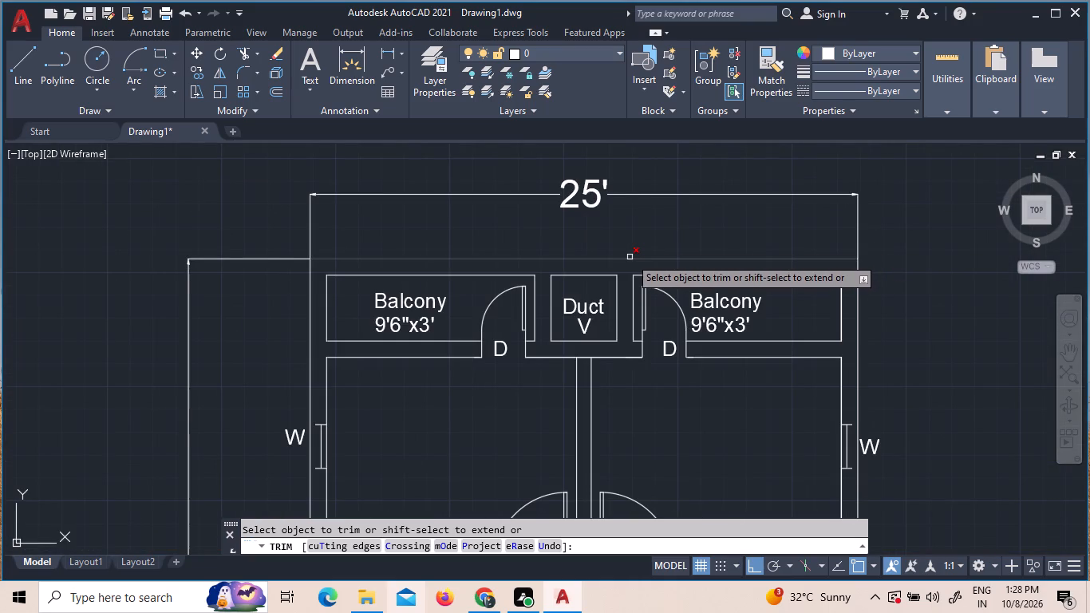
{"action": "key", "text": "Escape"}
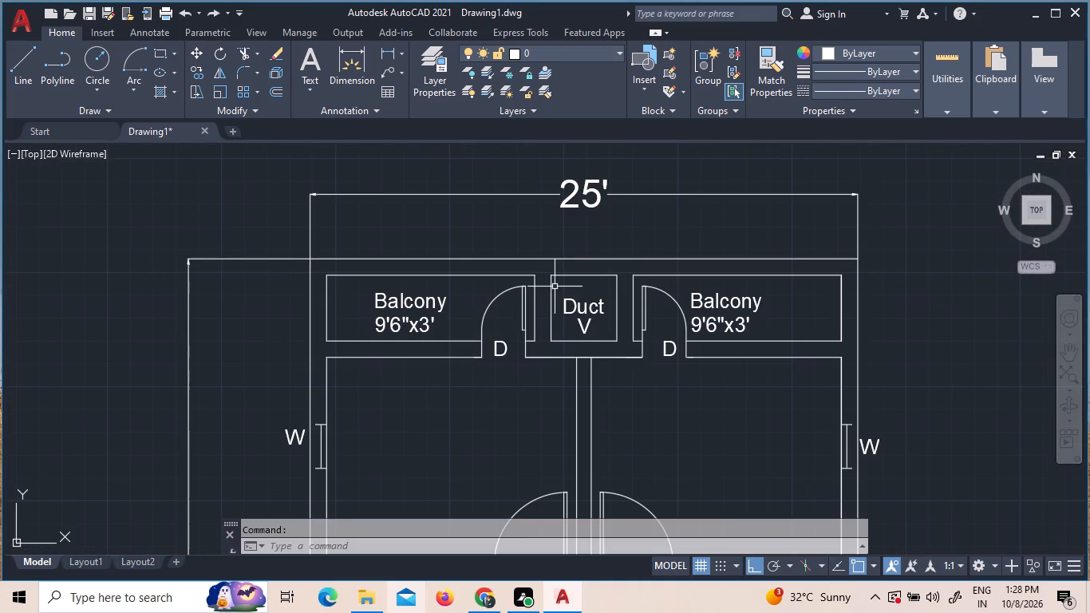
{"action": "key", "text": "Escape"}
Copy the "Kitchen 10' x6'" label from the second floor's left kitchen into the third floor's left and right side rooms.
{"action": "middle_click_drag", "start_coordinate": [522, 414], "coordinate": [609, 235]}
{"action": "scroll", "coordinate": [588, 243], "scroll_direction": "down", "scroll_amount": 2}
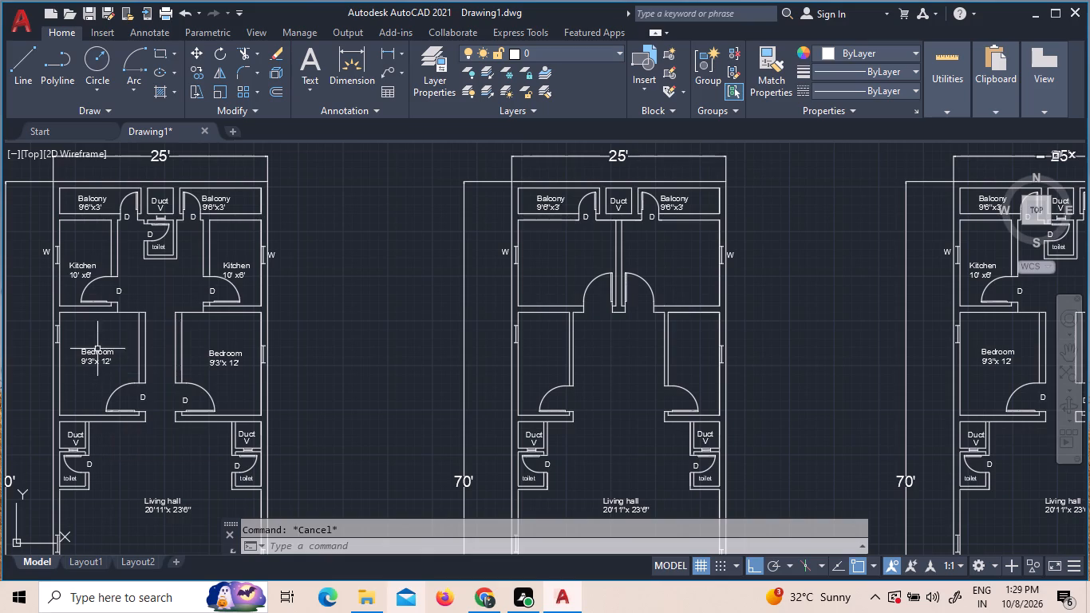
{"action": "left_click", "coordinate": [90, 265]}
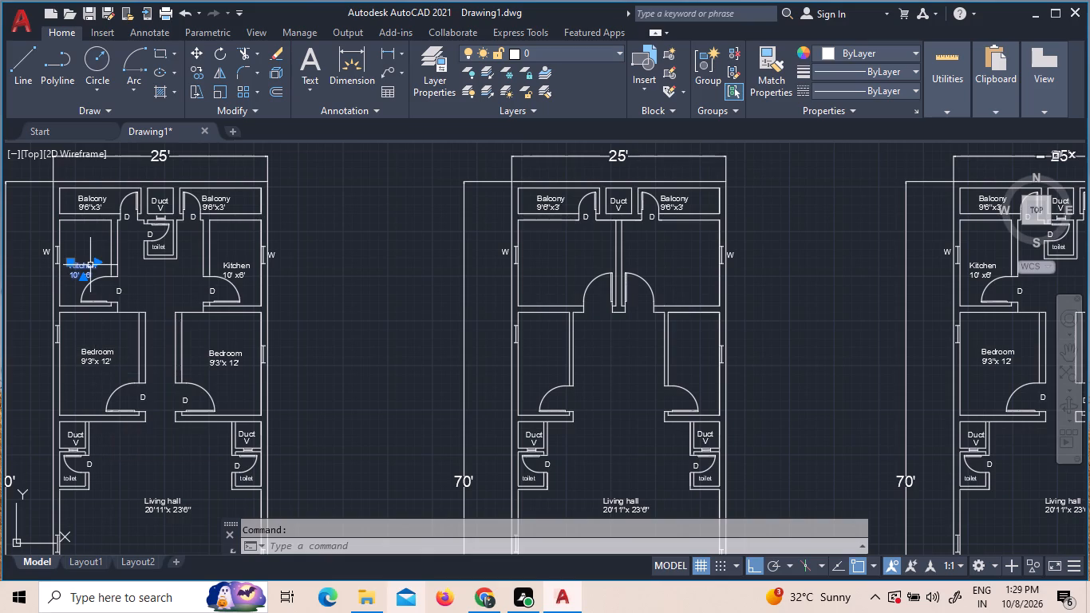
{"action": "right_click", "coordinate": [90, 265]}
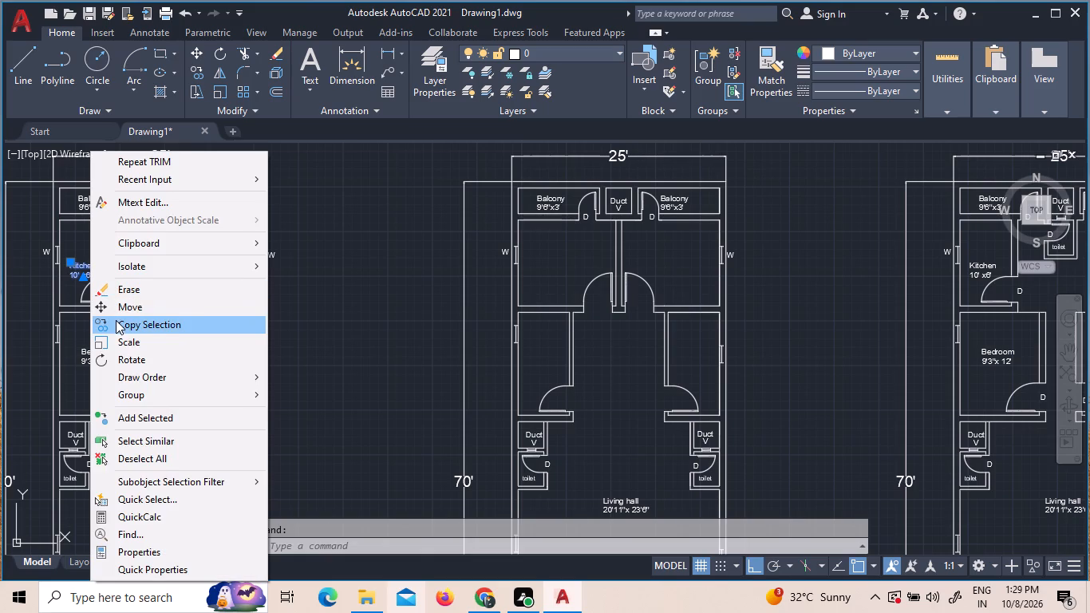
{"action": "left_click", "coordinate": [123, 324]}
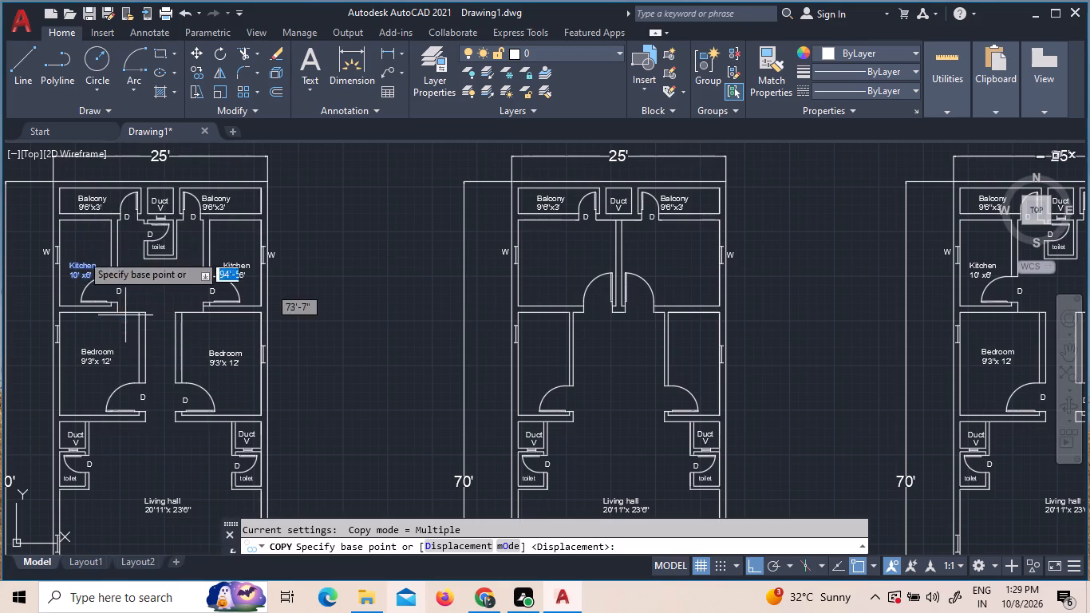
{"action": "left_click", "coordinate": [82, 267]}
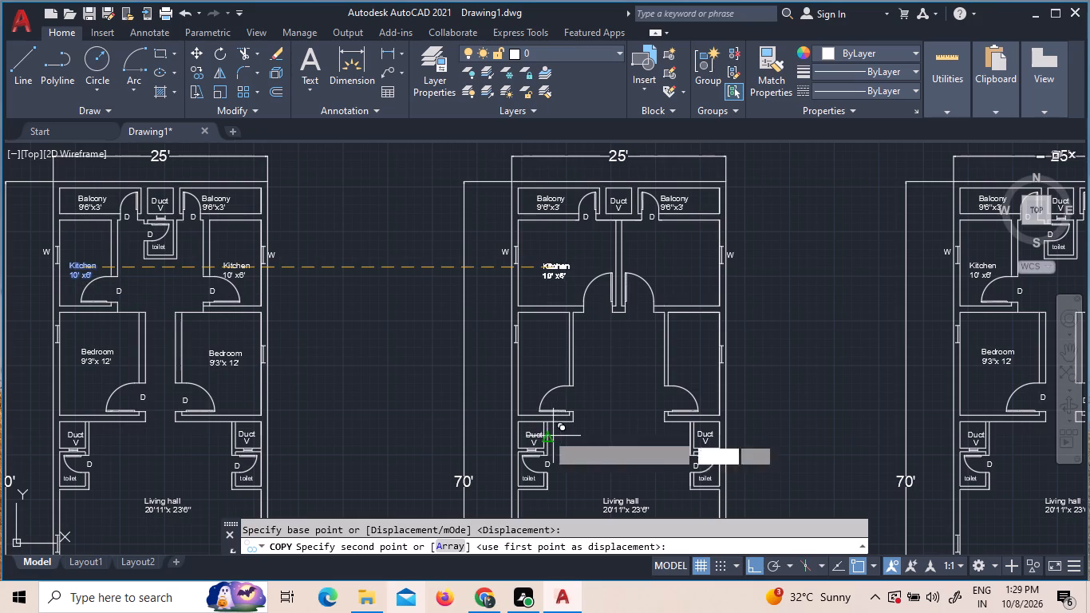
{"action": "key", "text": "F8"}
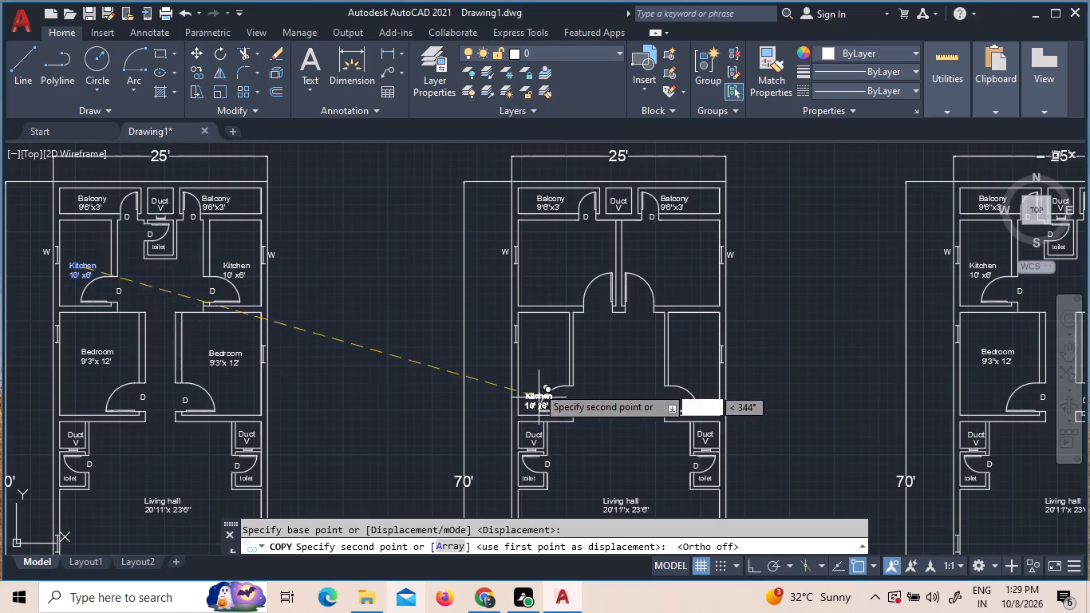
{"action": "left_click", "coordinate": [546, 355]}
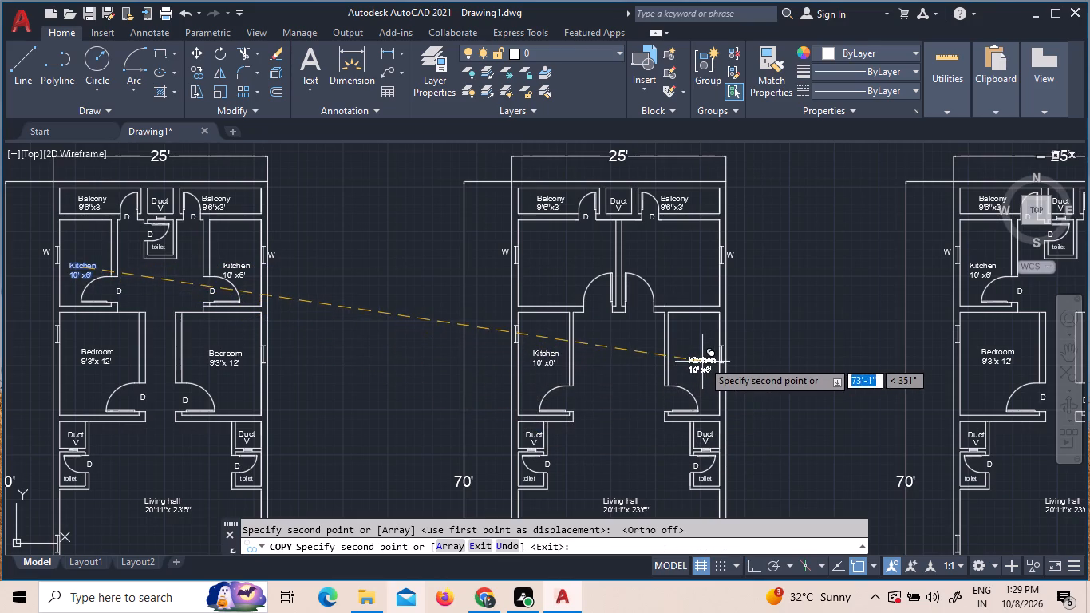
{"action": "left_click", "coordinate": [701, 350]}
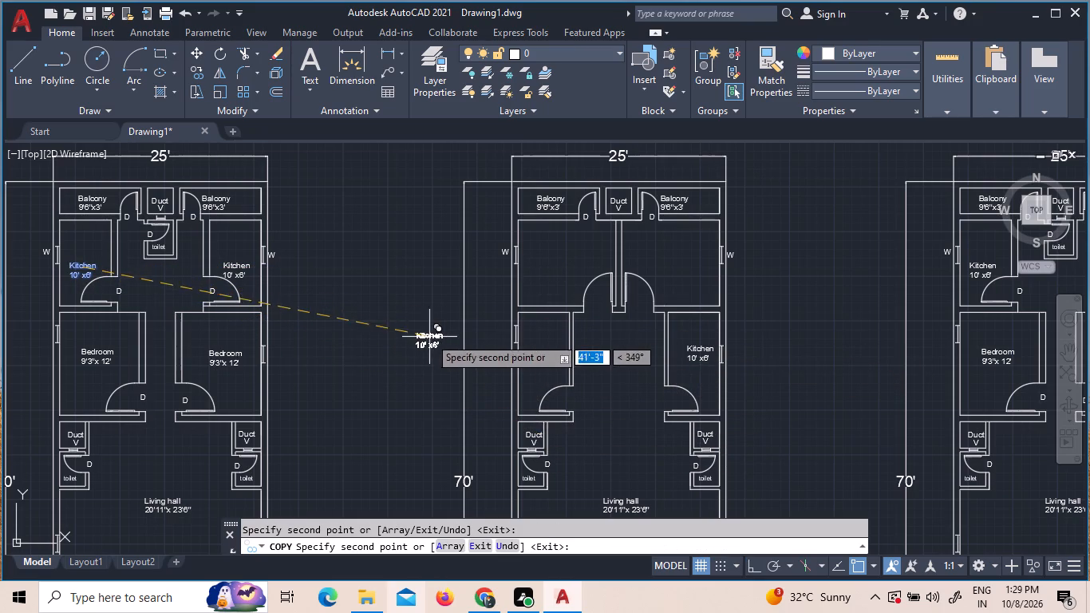
Copy the "Bedroom 9'3"x 12'" label from the second floor's left bedroom into the third floor's two upper rooms.
{"action": "key", "text": "Escape"}
{"action": "left_click", "coordinate": [100, 349]}
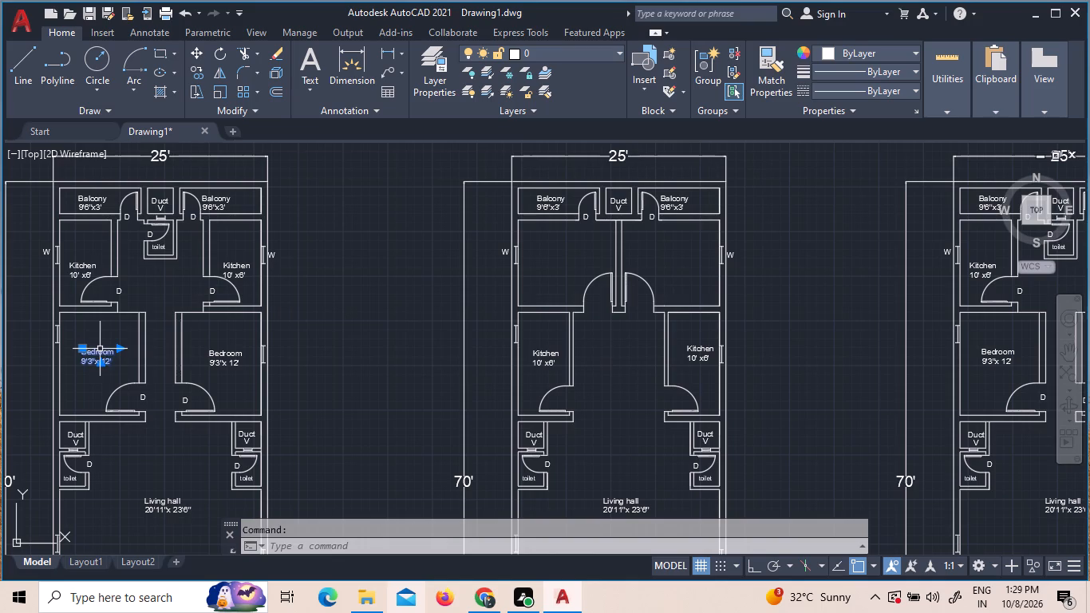
{"action": "right_click", "coordinate": [100, 349]}
{"action": "left_click", "coordinate": [164, 324]}
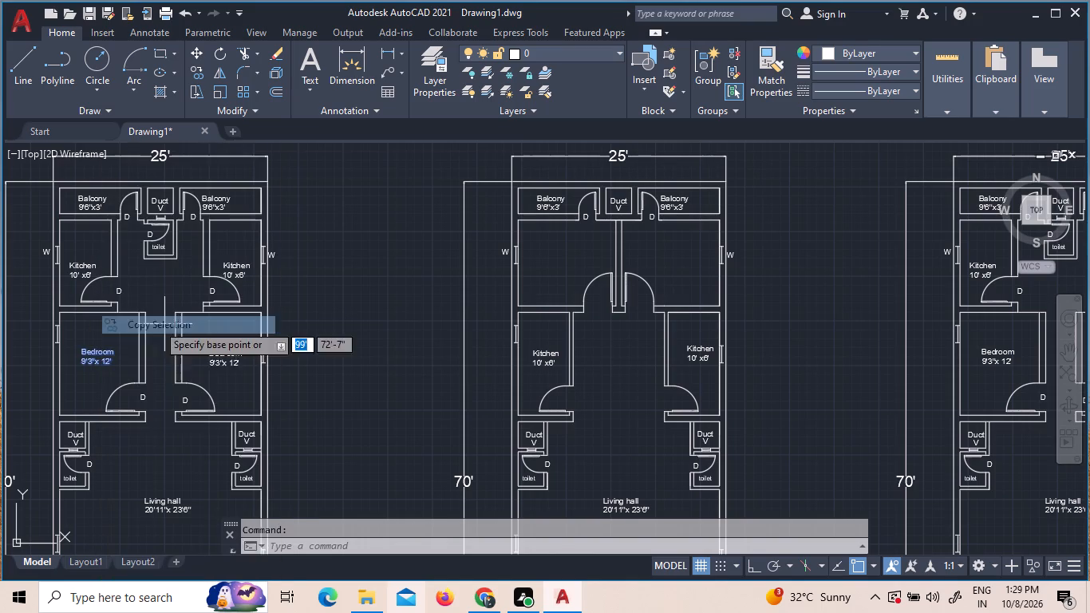
{"action": "left_click", "coordinate": [104, 359]}
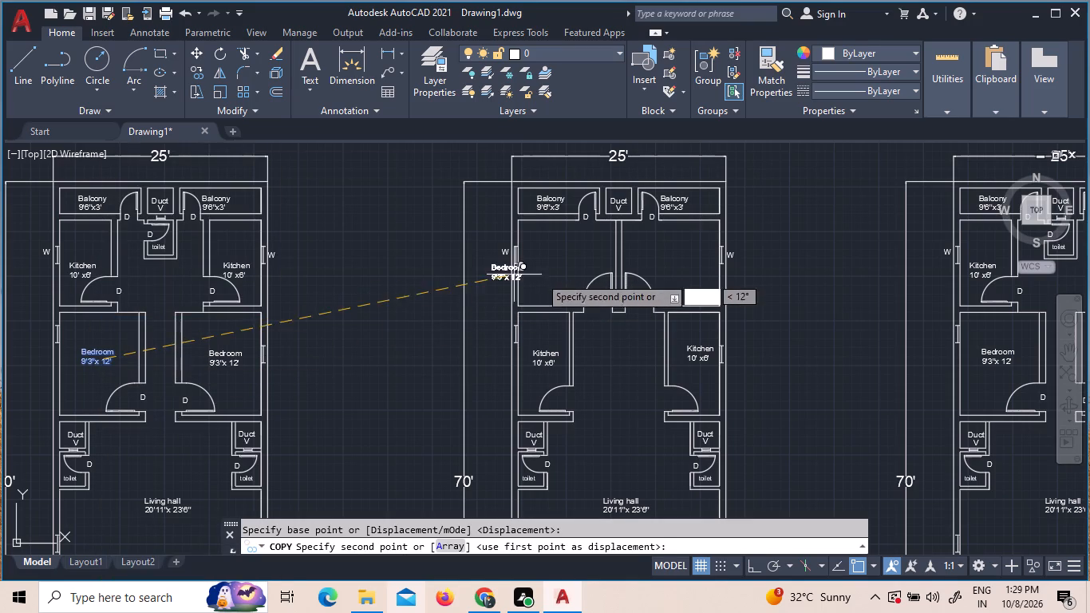
{"action": "left_click", "coordinate": [571, 264]}
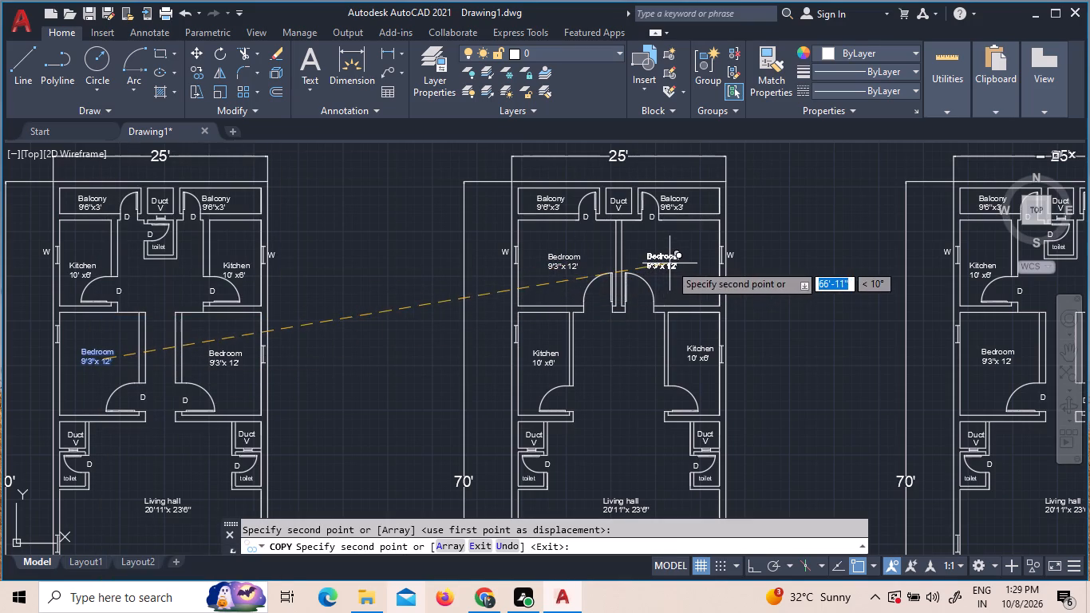
{"action": "left_click", "coordinate": [669, 263]}
{"action": "scroll", "coordinate": [669, 263], "scroll_direction": "down", "scroll_amount": 1}
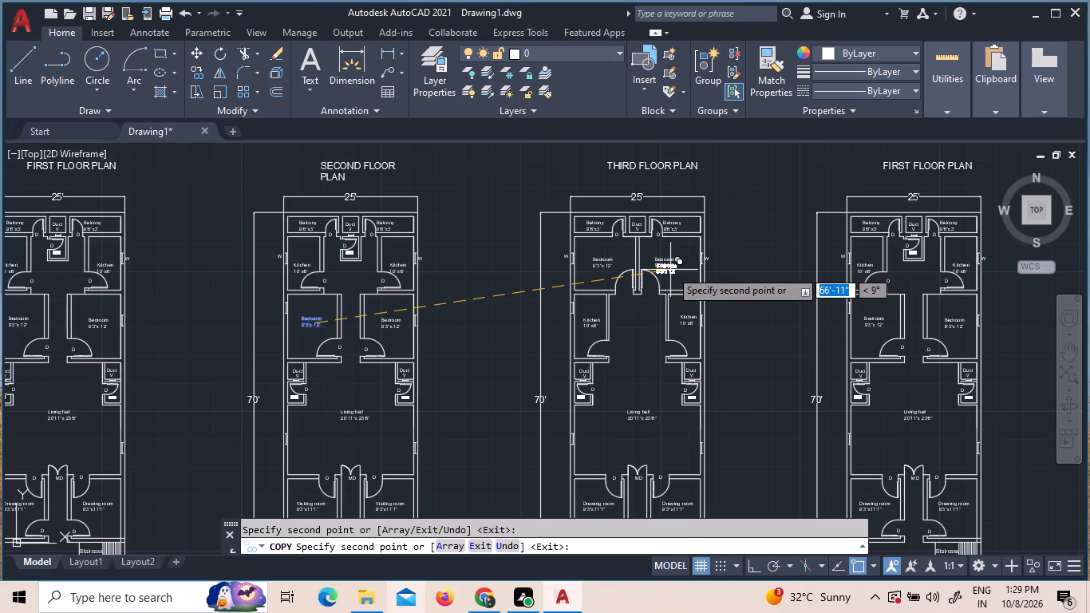
{"action": "key", "text": "Escape"}
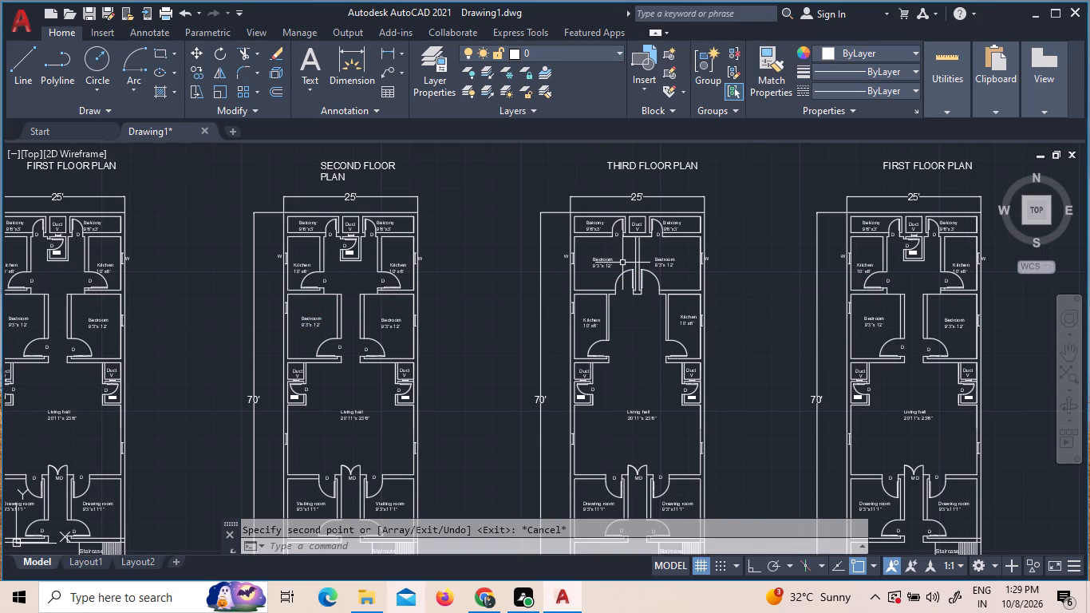
Examine the third floor's upper rooms and duct area against the second floor plan for missing elements.
{"action": "scroll", "coordinate": [622, 263], "scroll_direction": "up", "scroll_amount": 1}
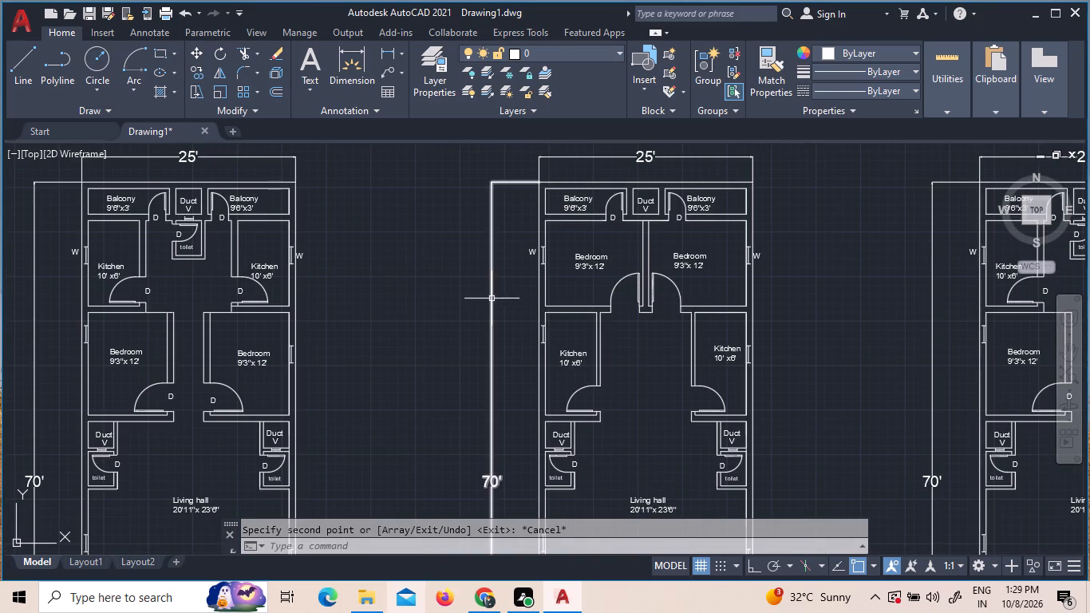
{"action": "scroll", "coordinate": [492, 300], "scroll_direction": "down", "scroll_amount": 2}
{"action": "scroll", "coordinate": [357, 278], "scroll_direction": "up", "scroll_amount": 3}
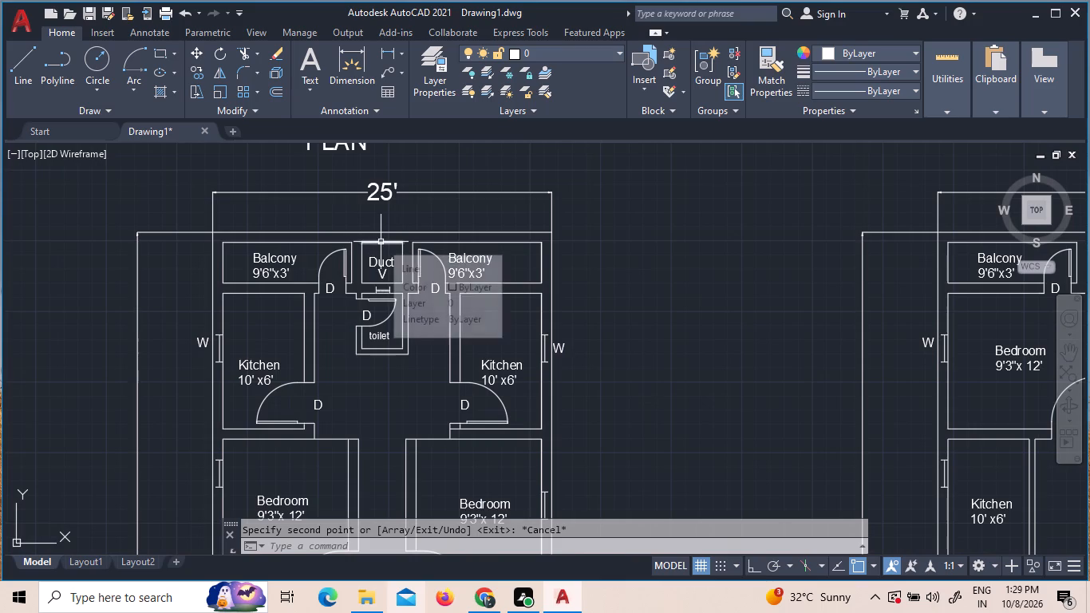
{"action": "middle_click_drag", "start_coordinate": [719, 405], "coordinate": [184, 175]}
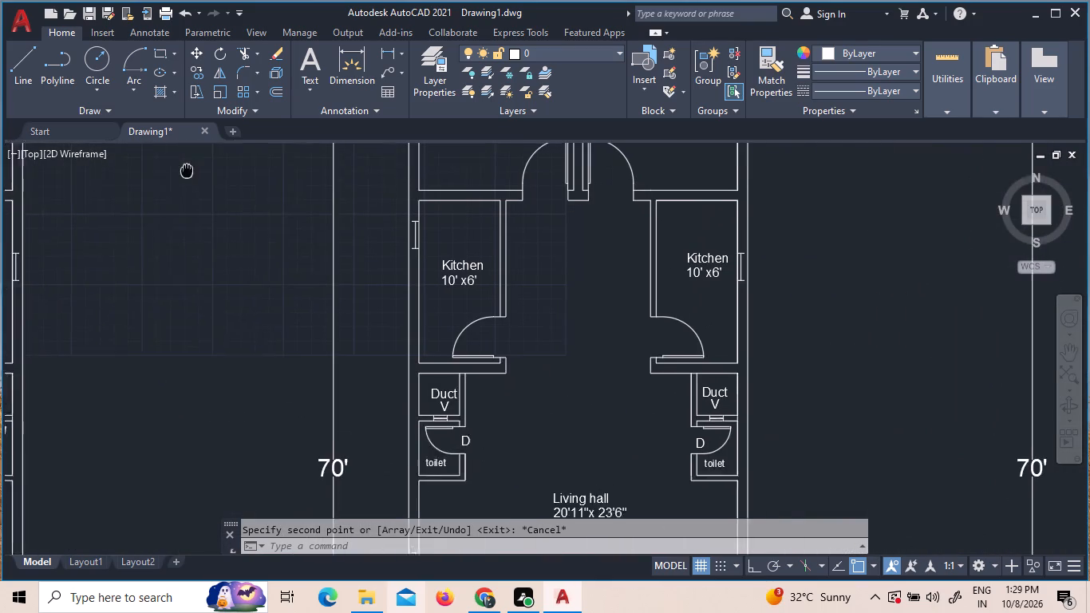
{"action": "middle_click_drag", "start_coordinate": [172, 257], "coordinate": [171, 264]}
{"action": "scroll", "coordinate": [612, 361], "scroll_direction": "down", "scroll_amount": 2}
{"action": "scroll", "coordinate": [628, 226], "scroll_direction": "up", "scroll_amount": 1}
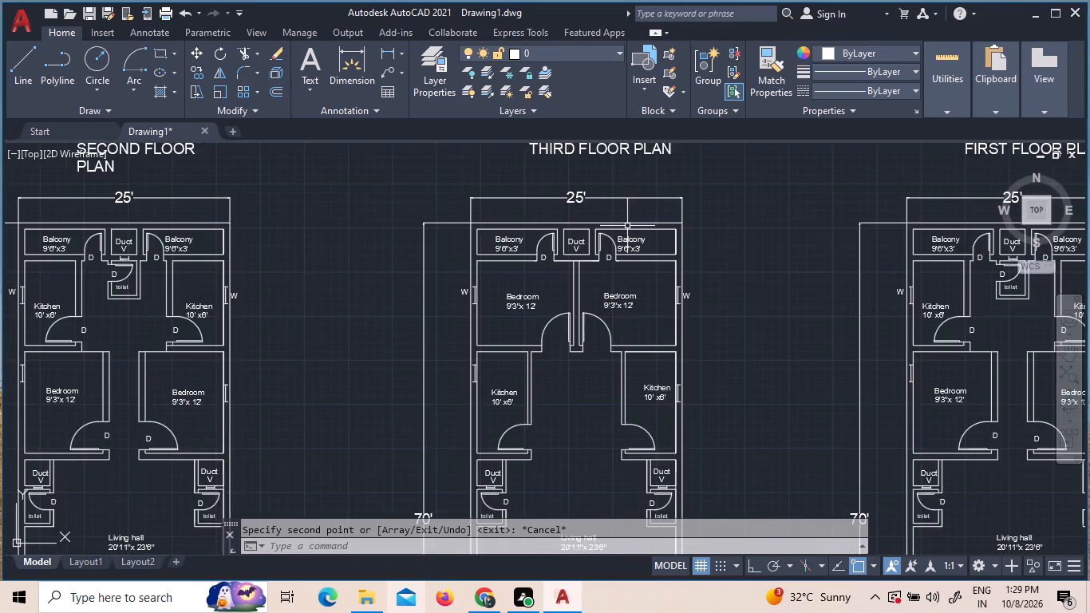
{"action": "scroll", "coordinate": [626, 227], "scroll_direction": "up", "scroll_amount": 2}
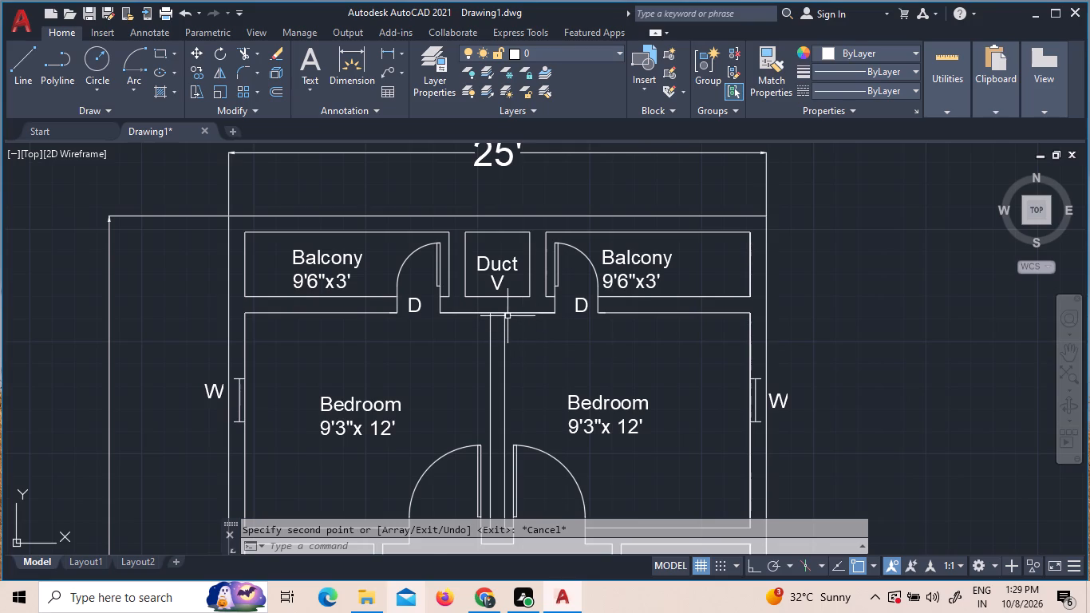
{"action": "scroll", "coordinate": [507, 316], "scroll_direction": "down", "scroll_amount": 2}
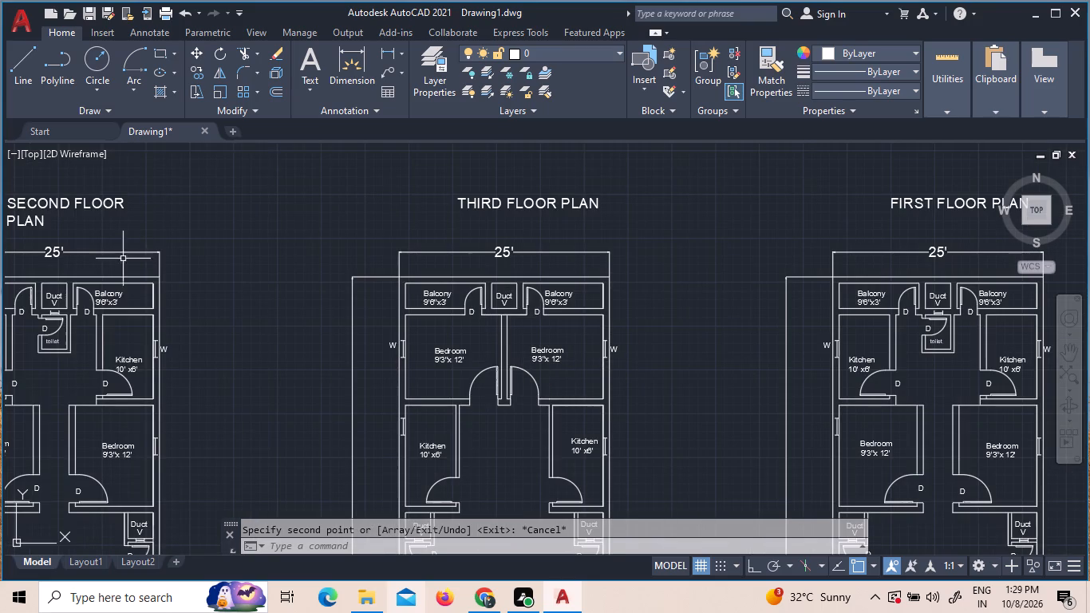
Copy the ventilator symbol from below the second floor's duct horizontally, about 53'-5", onto the wall below the third floor's duct.
{"action": "scroll", "coordinate": [34, 318], "scroll_direction": "up", "scroll_amount": 1}
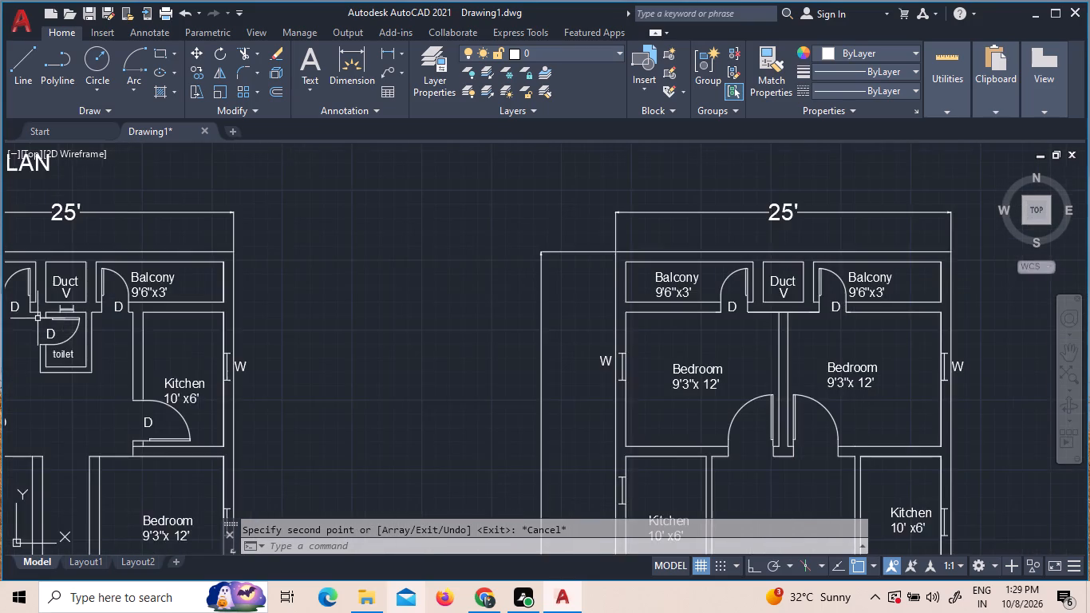
{"action": "scroll", "coordinate": [40, 318], "scroll_direction": "up", "scroll_amount": 3}
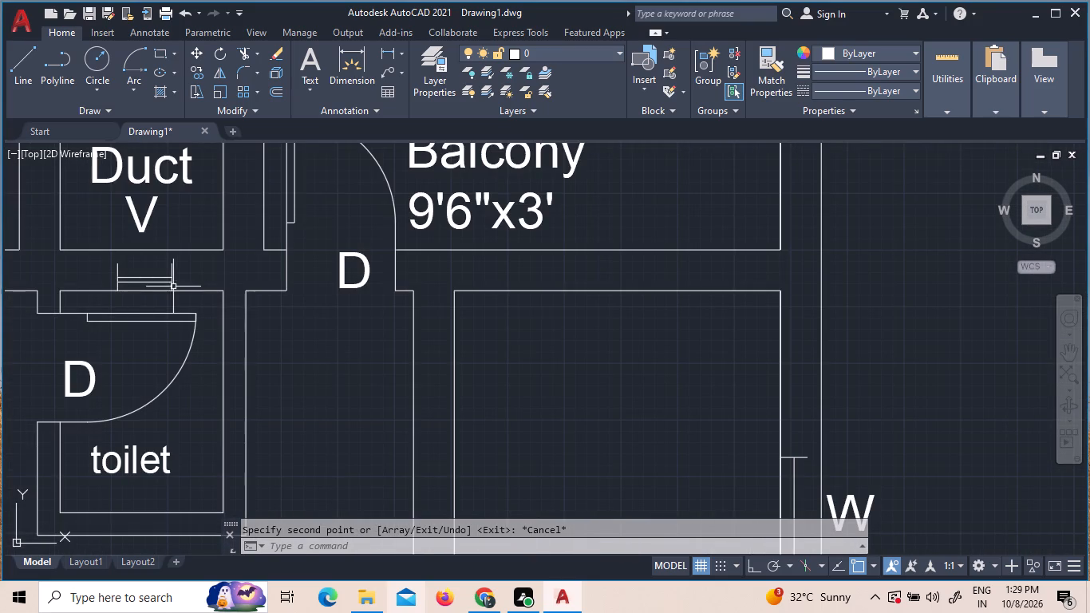
{"action": "scroll", "coordinate": [169, 296], "scroll_direction": "up", "scroll_amount": 2}
{"action": "left_click", "coordinate": [210, 270]}
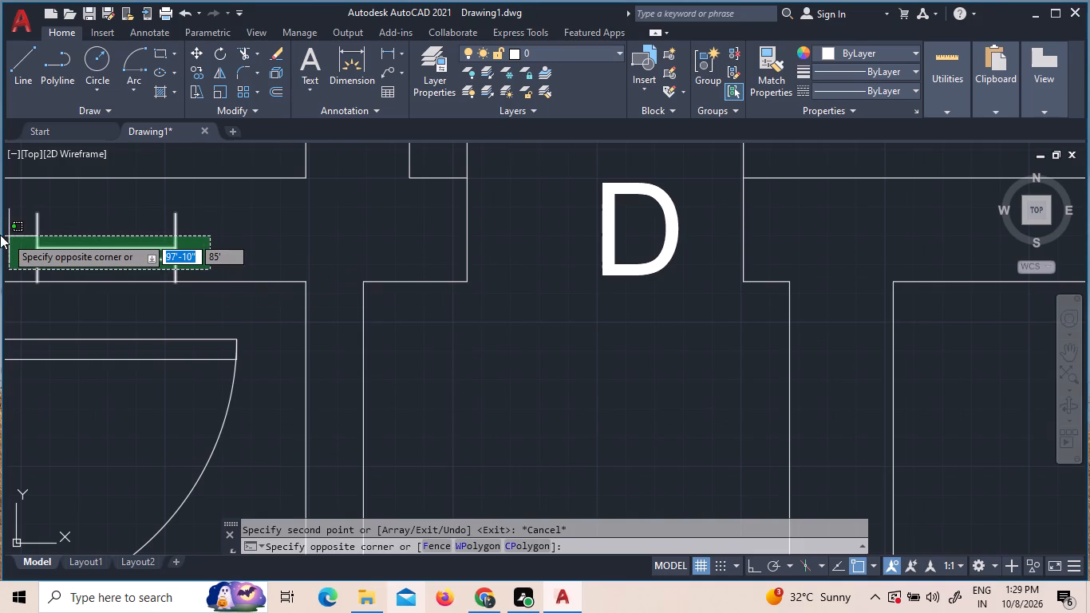
{"action": "left_click", "coordinate": [0, 235]}
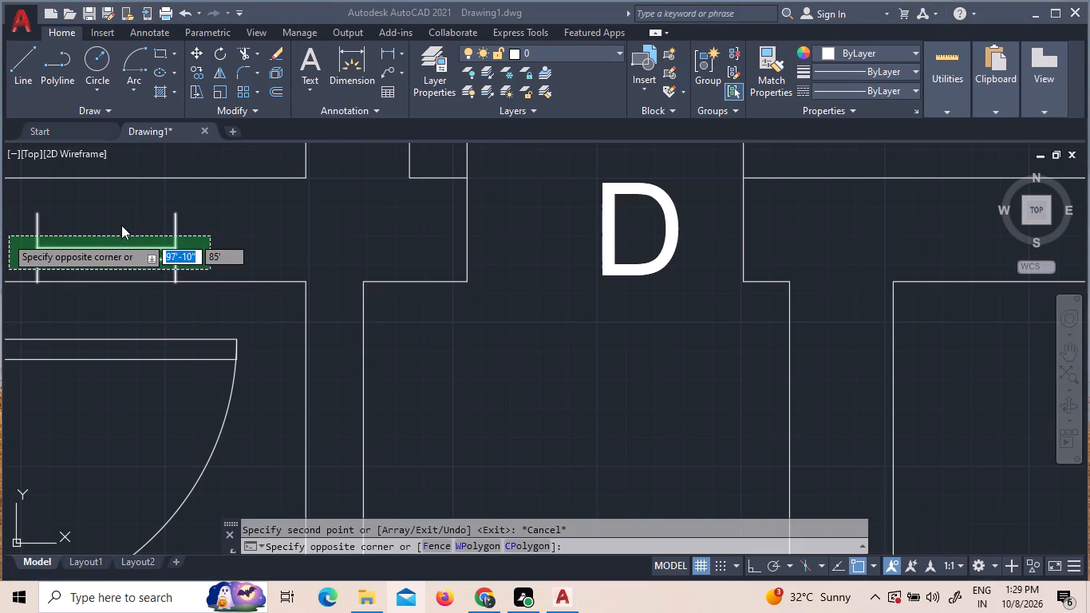
{"action": "key", "text": "Escape"}
{"action": "key", "text": "Escape"}
{"action": "left_click", "coordinate": [281, 235]}
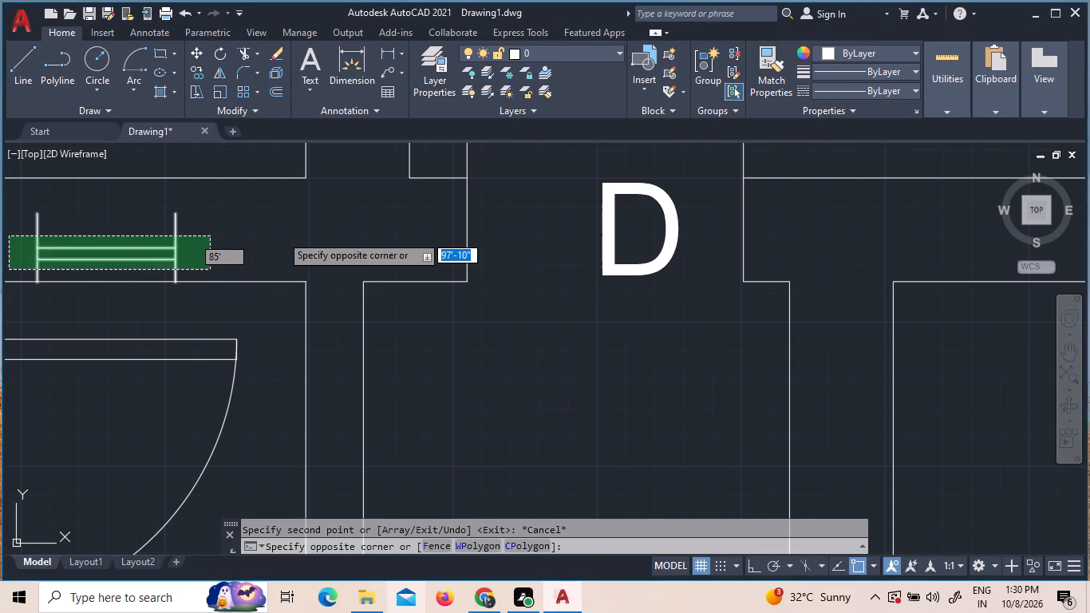
{"action": "left_click", "coordinate": [28, 200]}
{"action": "right_click", "coordinate": [68, 214]}
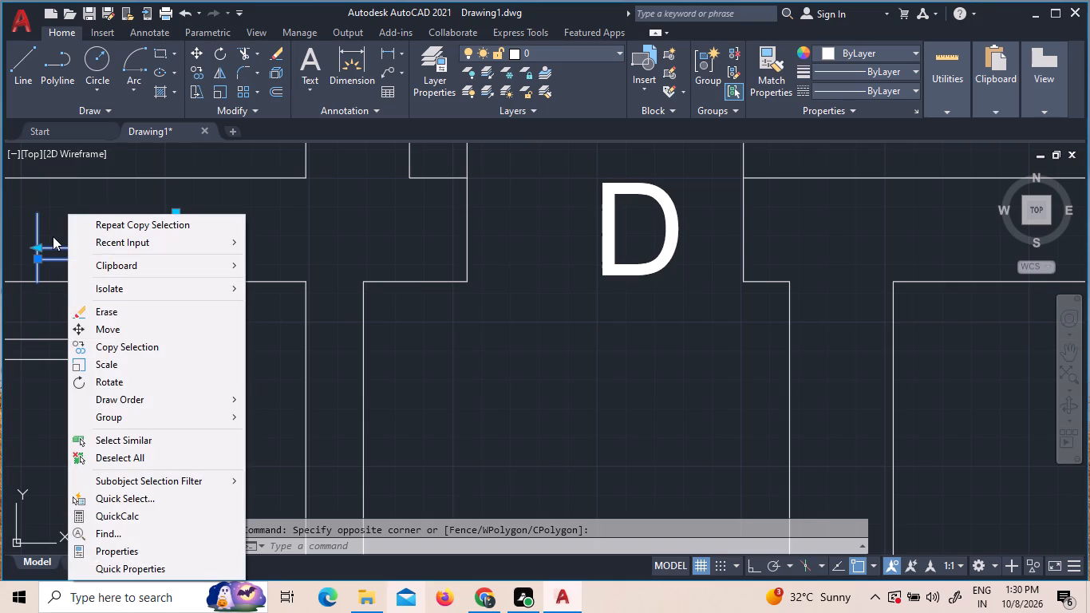
{"action": "left_click", "coordinate": [114, 344]}
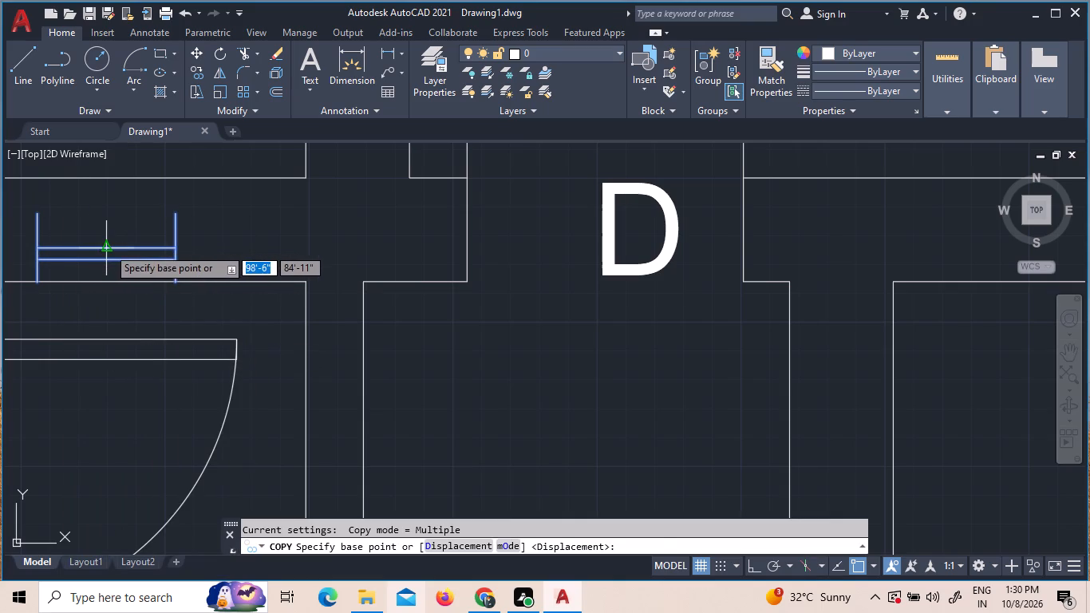
{"action": "left_click", "coordinate": [108, 247]}
{"action": "scroll", "coordinate": [431, 333], "scroll_direction": "down", "scroll_amount": 2}
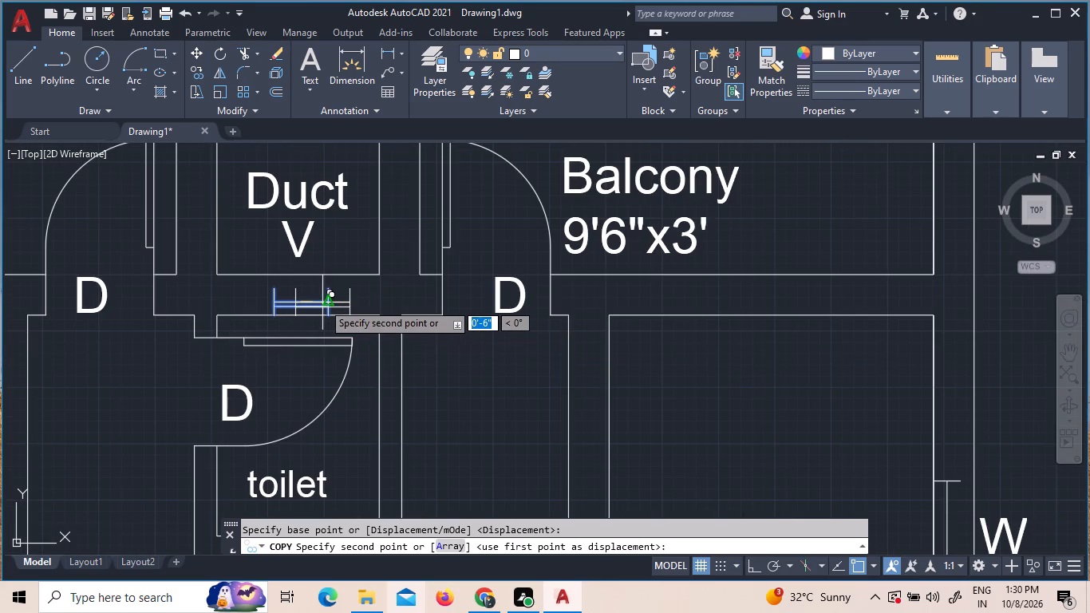
{"action": "key", "text": "F8"}
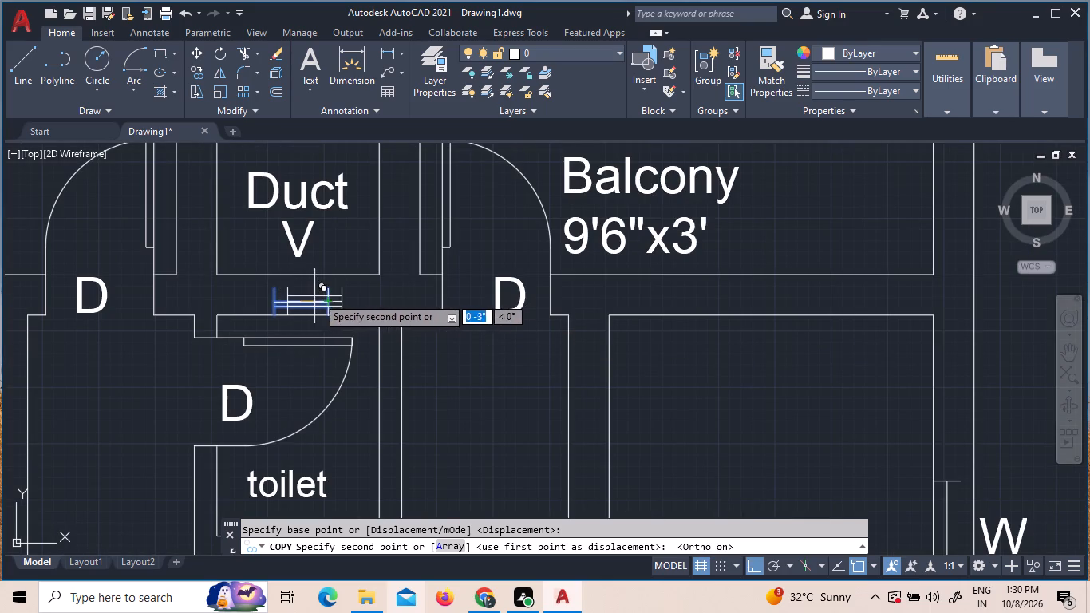
{"action": "scroll", "coordinate": [327, 302], "scroll_direction": "down", "scroll_amount": 3}
{"action": "scroll", "coordinate": [662, 354], "scroll_direction": "down", "scroll_amount": 4}
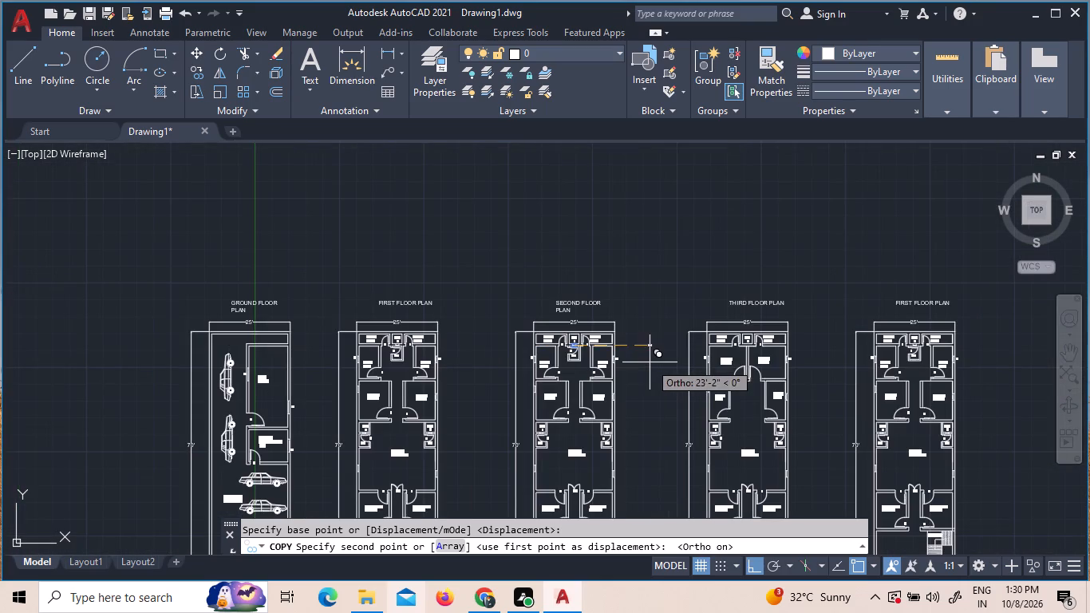
{"action": "scroll", "coordinate": [773, 351], "scroll_direction": "up", "scroll_amount": 1}
{"action": "scroll", "coordinate": [714, 318], "scroll_direction": "up", "scroll_amount": 4}
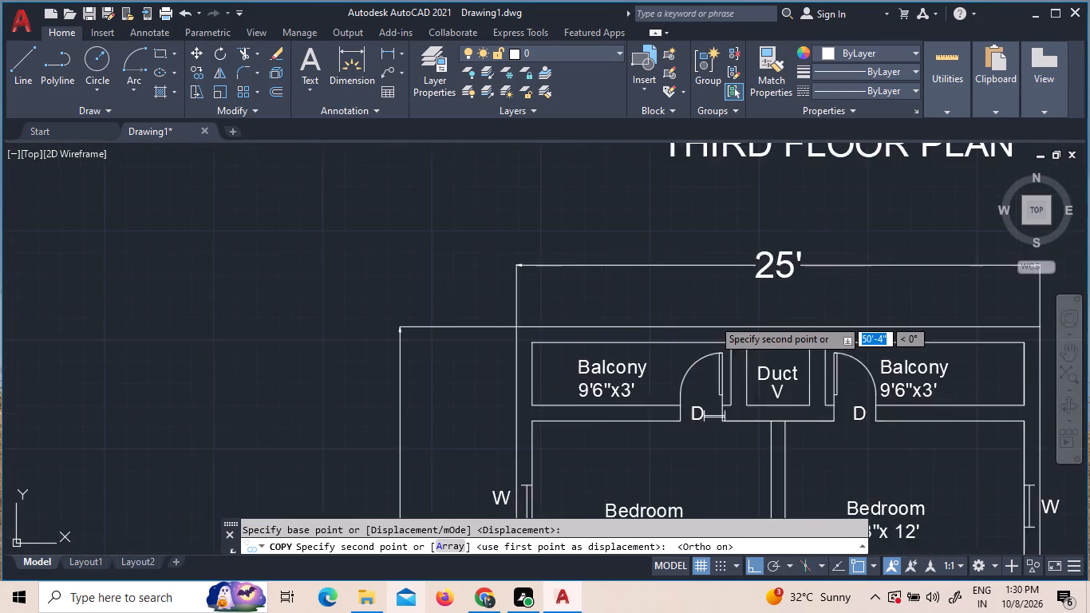
{"action": "scroll", "coordinate": [710, 321], "scroll_direction": "up", "scroll_amount": 3}
{"action": "scroll", "coordinate": [715, 324], "scroll_direction": "down", "scroll_amount": 2}
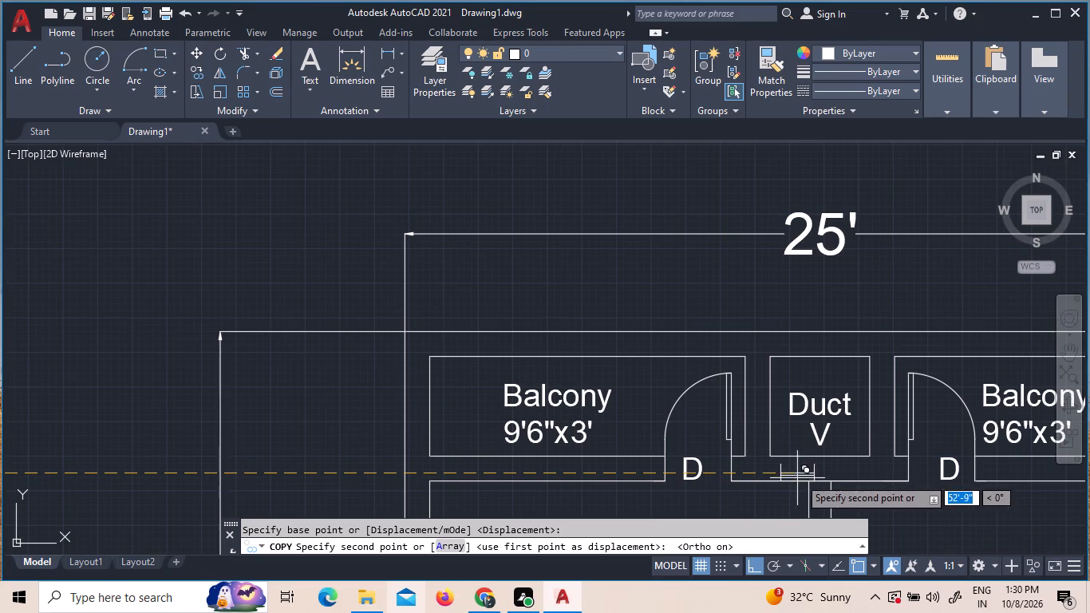
{"action": "scroll", "coordinate": [823, 481], "scroll_direction": "up", "scroll_amount": 3}
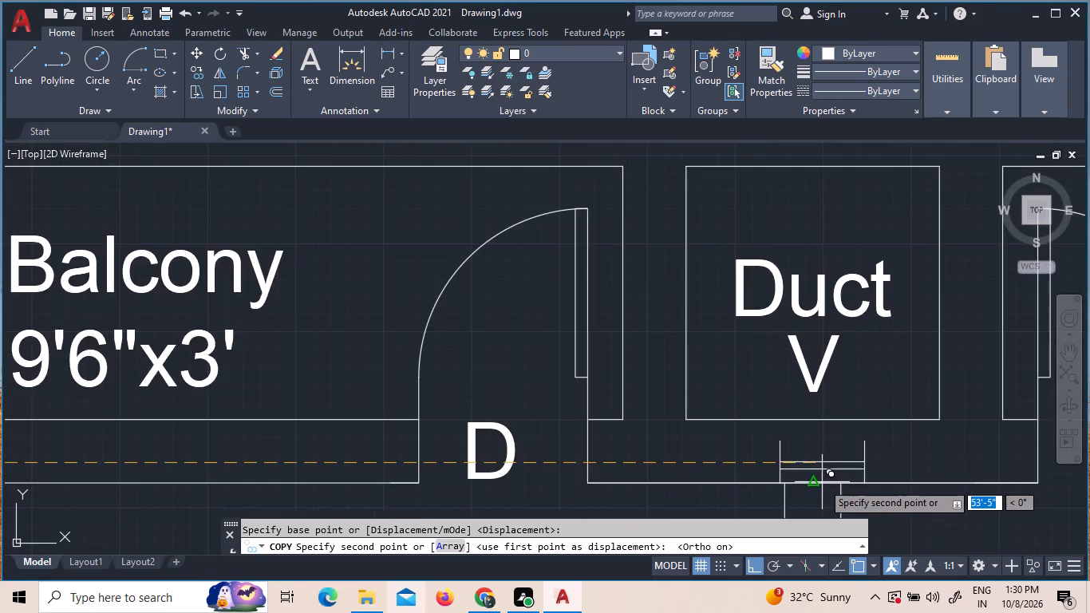
{"action": "scroll", "coordinate": [822, 482], "scroll_direction": "up", "scroll_amount": 1}
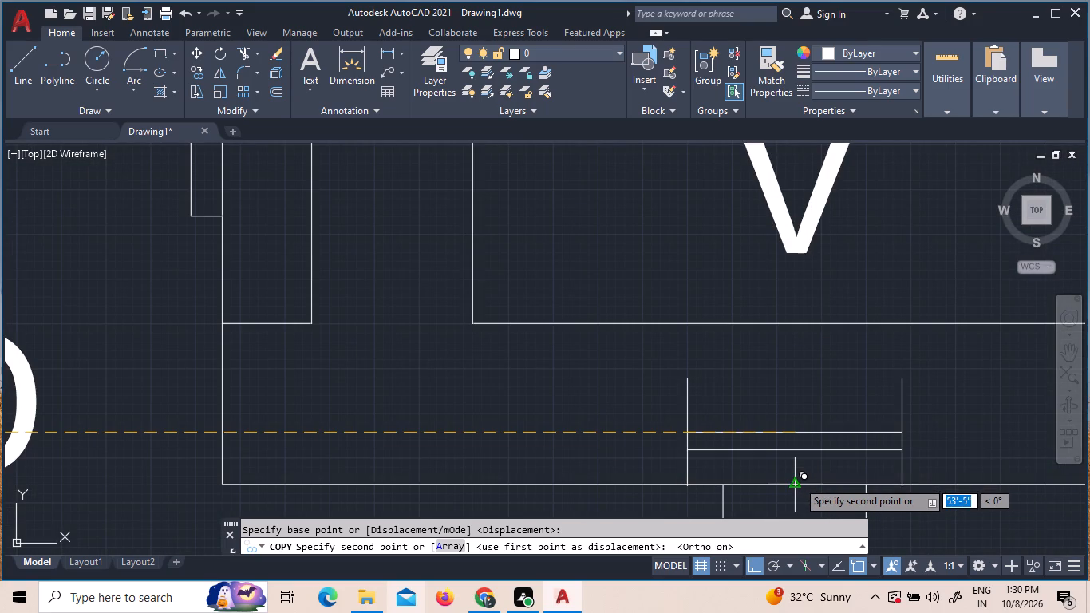
{"action": "left_click", "coordinate": [797, 481]}
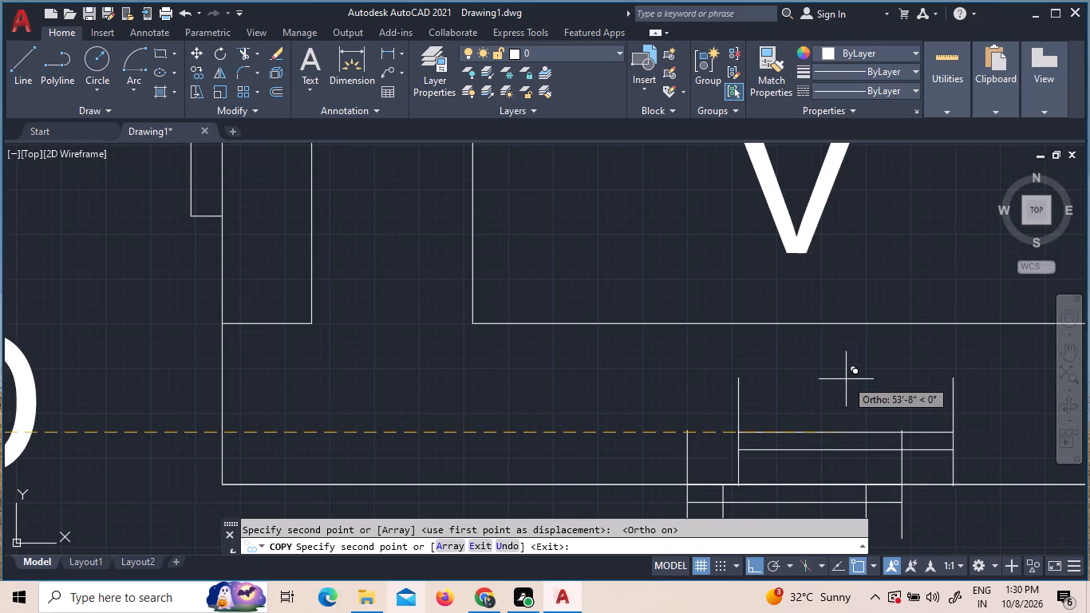
{"action": "key", "text": "Escape"}
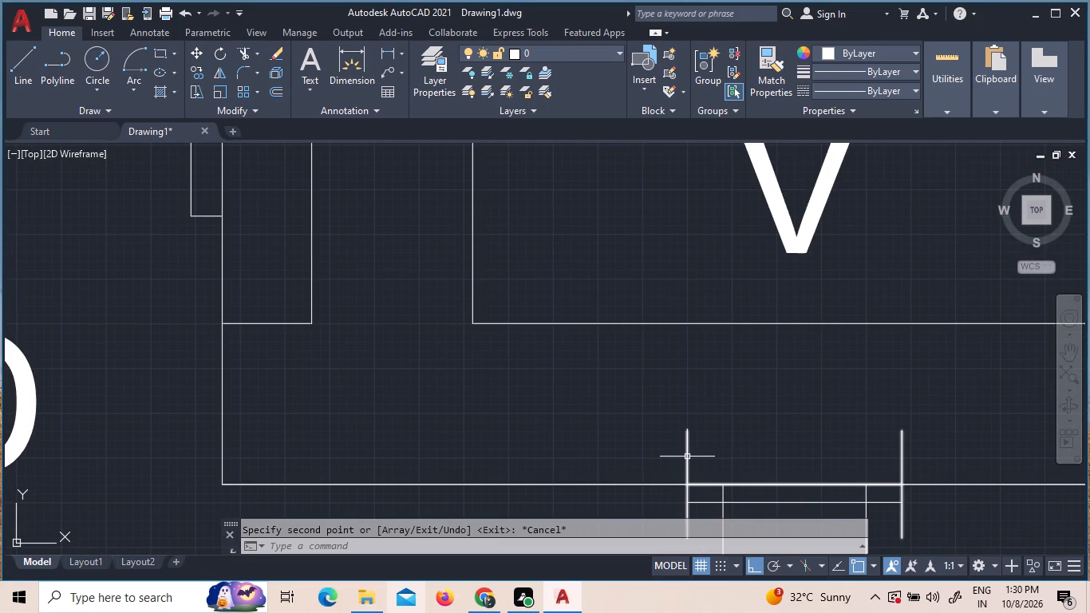
Move the copied ventilator block straight up 3" so its lower ends sit on the wall line below the duct.
{"action": "left_click", "coordinate": [688, 457]}
{"action": "right_click", "coordinate": [688, 457]}
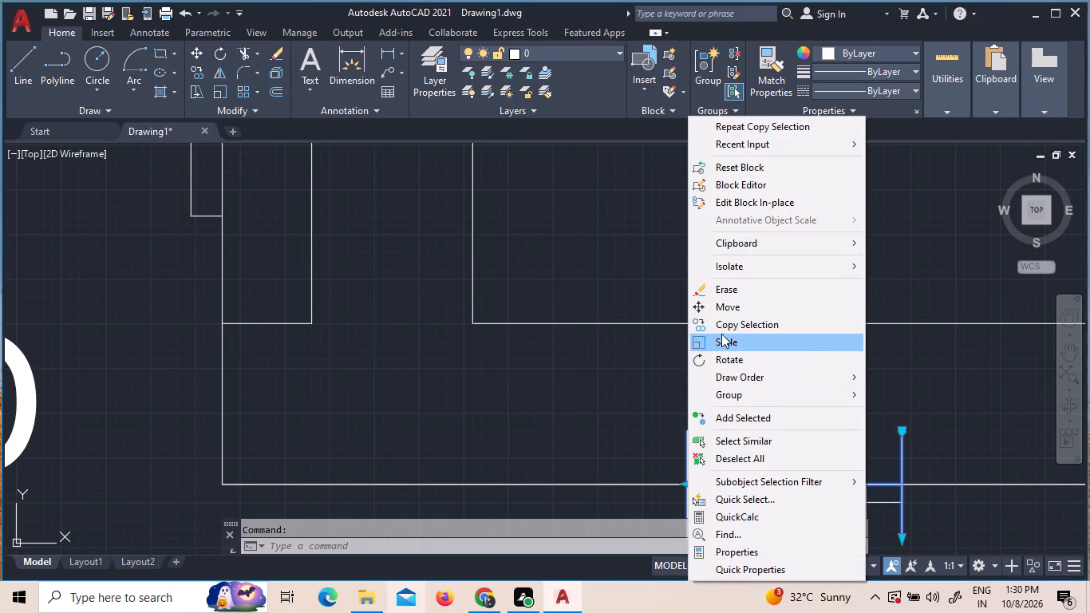
{"action": "left_click", "coordinate": [724, 315]}
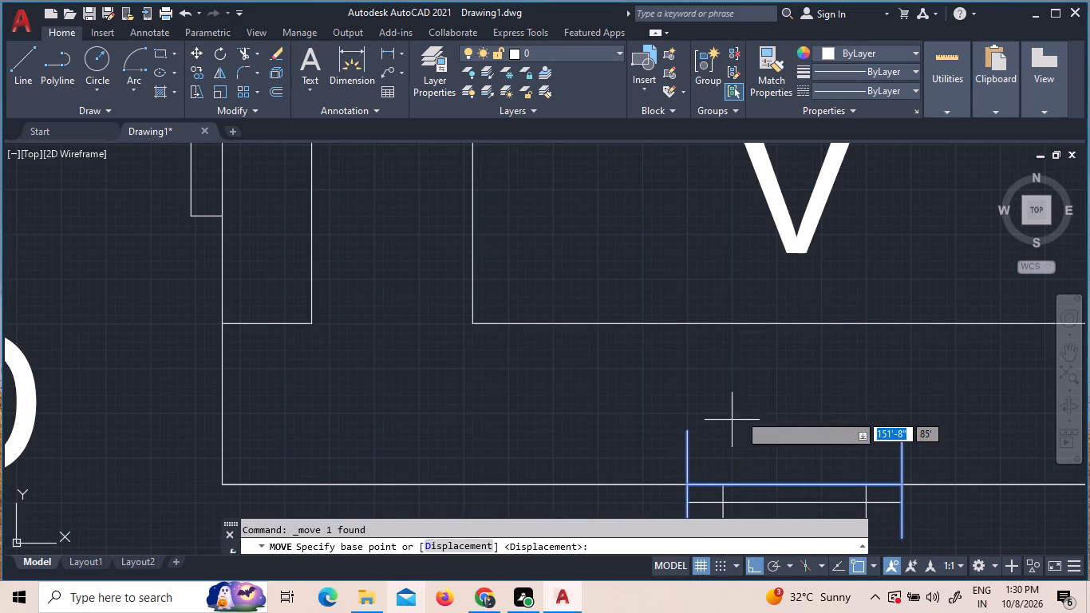
{"action": "scroll", "coordinate": [744, 404], "scroll_direction": "down", "scroll_amount": 2}
{"action": "scroll", "coordinate": [721, 467], "scroll_direction": "up", "scroll_amount": 2}
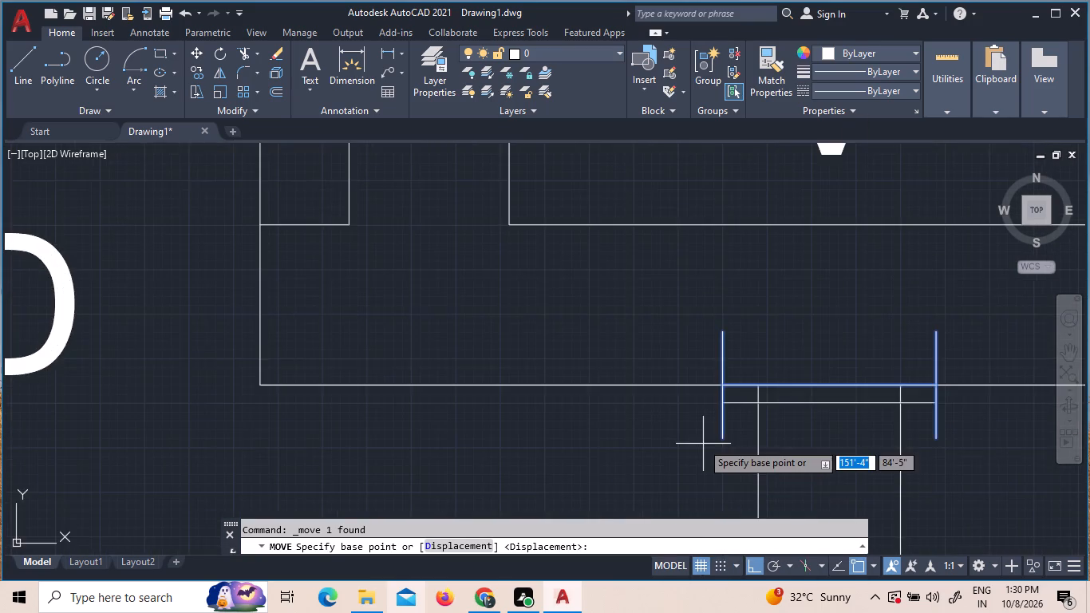
{"action": "scroll", "coordinate": [698, 441], "scroll_direction": "up", "scroll_amount": 3}
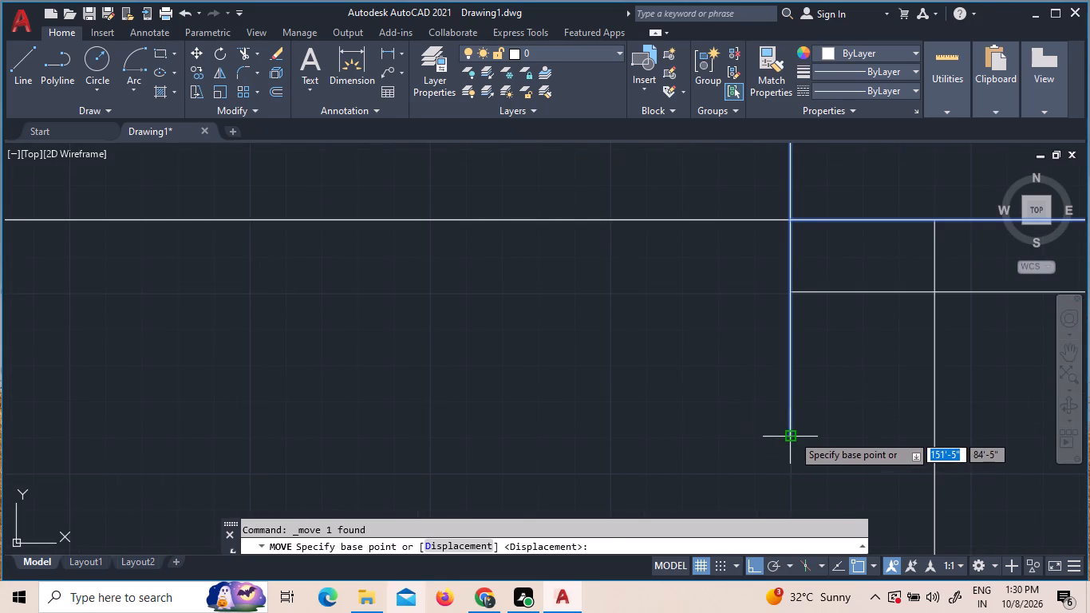
{"action": "left_click", "coordinate": [792, 434]}
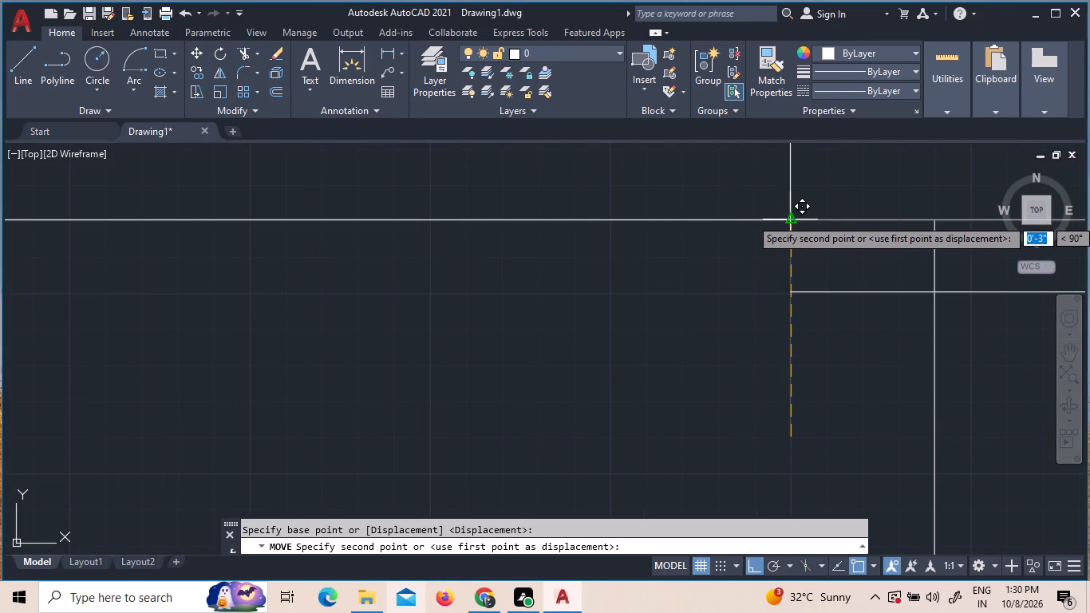
{"action": "left_click", "coordinate": [788, 218]}
Move the loose horizontal line below the third floor's duct straight up about 3", to just under the ventilator's crossbar.
{"action": "scroll", "coordinate": [739, 370], "scroll_direction": "down", "scroll_amount": 6}
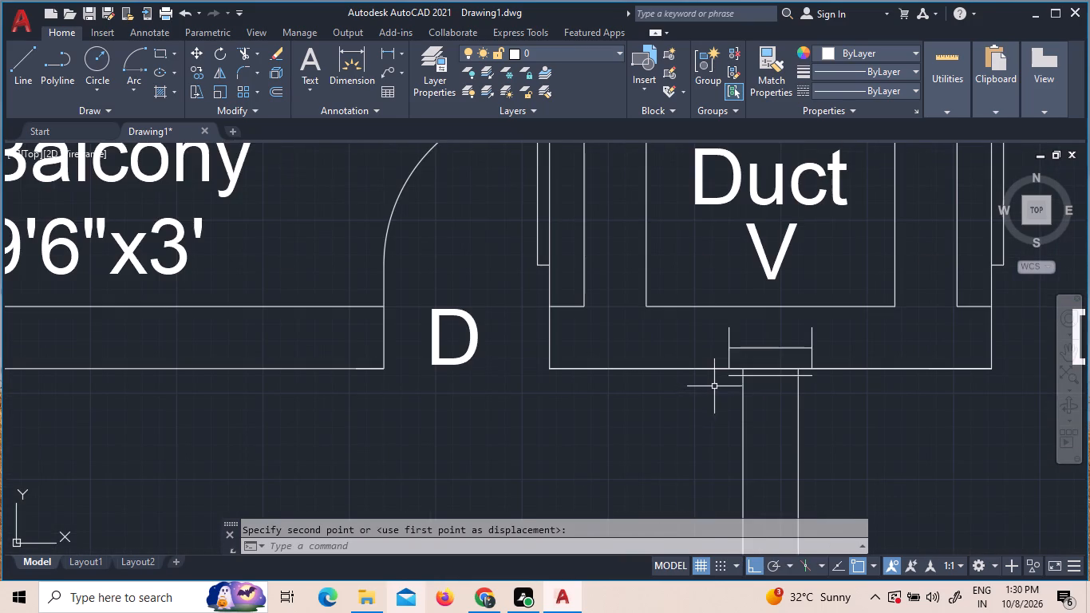
{"action": "left_click", "coordinate": [779, 377]}
{"action": "right_click", "coordinate": [779, 377]}
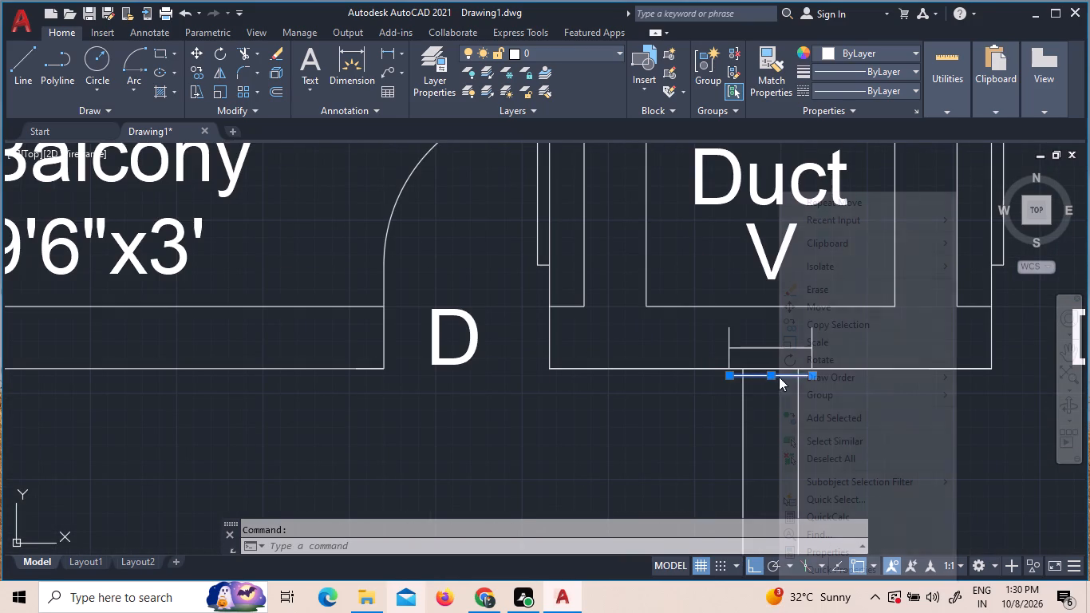
{"action": "left_click", "coordinate": [818, 307]}
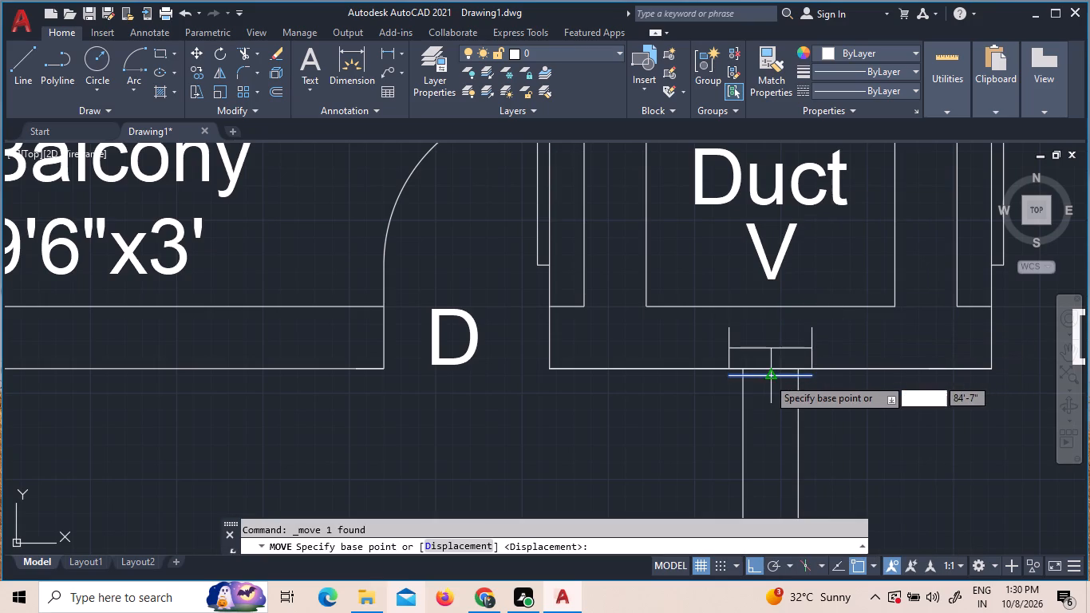
{"action": "left_click", "coordinate": [771, 376]}
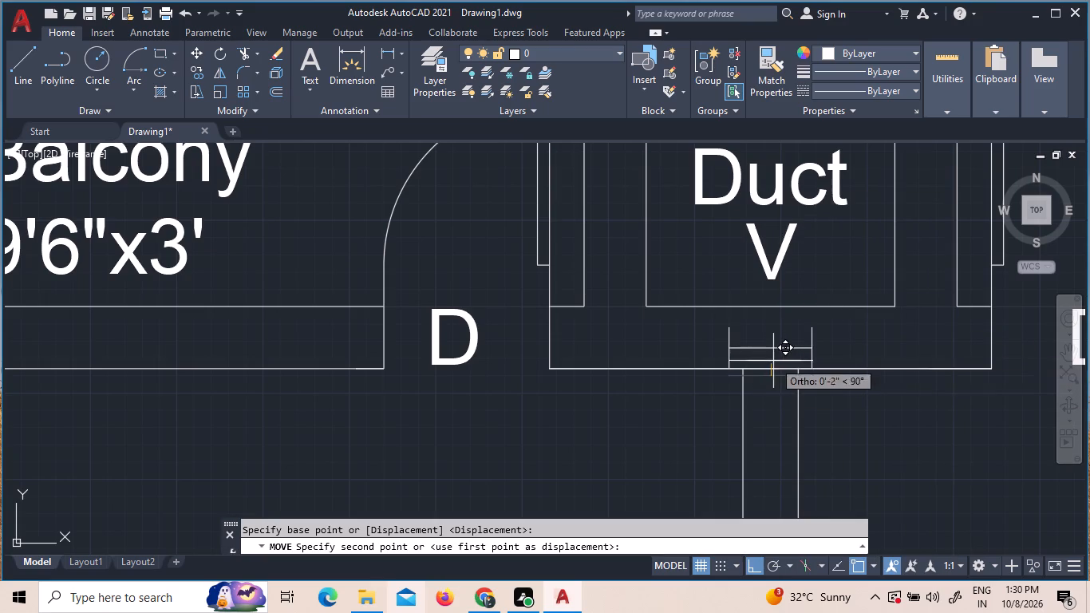
{"action": "scroll", "coordinate": [770, 356], "scroll_direction": "up", "scroll_amount": 3}
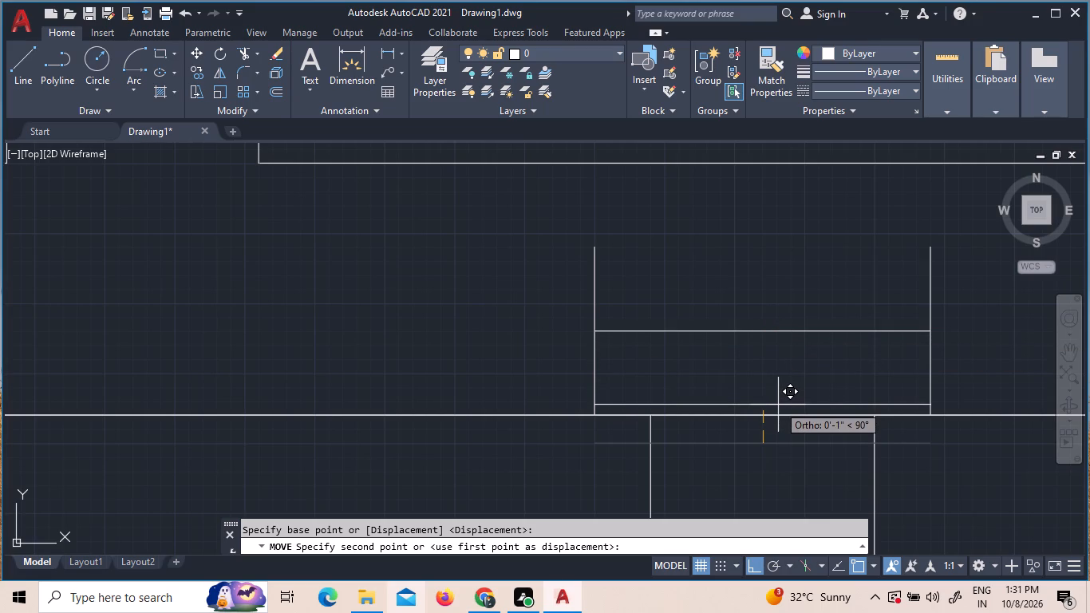
{"action": "left_click", "coordinate": [772, 346]}
Move the ventilator's lower horizontal line slightly down, less than 1", to widen the gap to the crossbar above it.
{"action": "scroll", "coordinate": [780, 373], "scroll_direction": "down", "scroll_amount": 6}
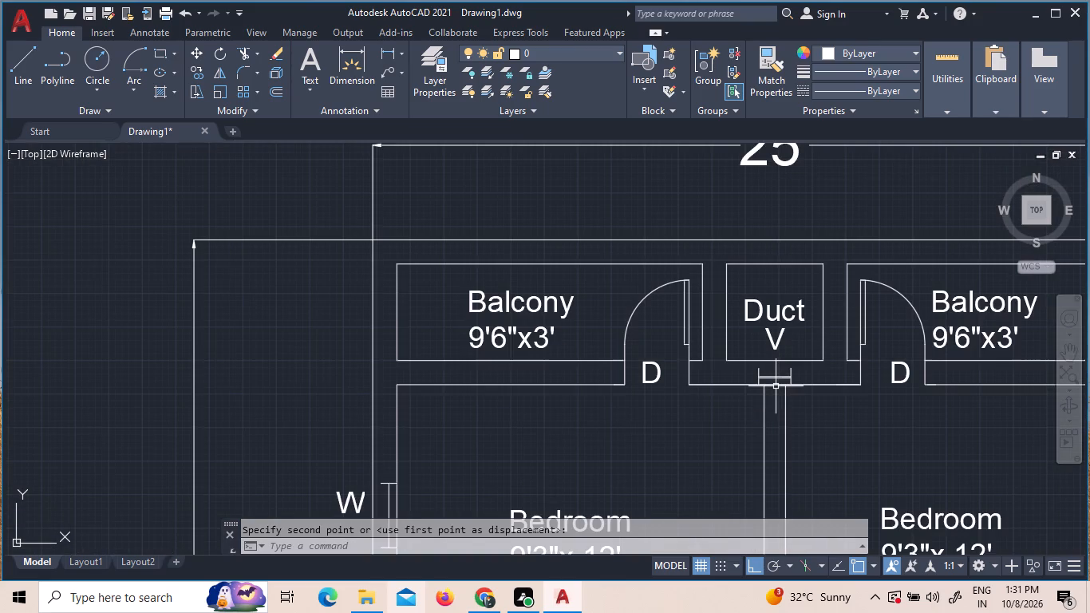
{"action": "scroll", "coordinate": [776, 378], "scroll_direction": "up", "scroll_amount": 1}
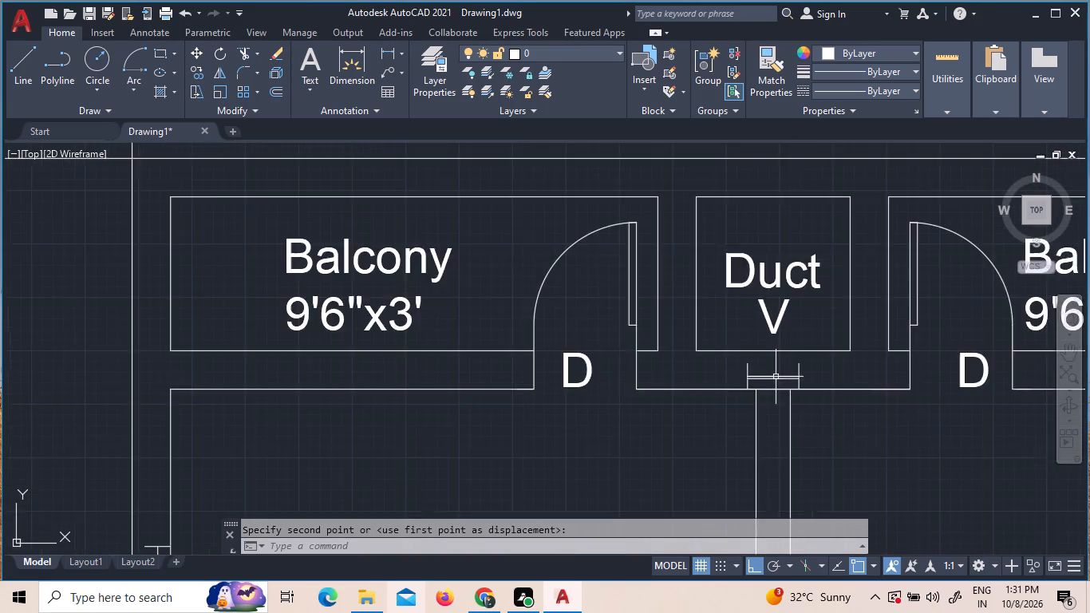
{"action": "scroll", "coordinate": [775, 376], "scroll_direction": "up", "scroll_amount": 3}
{"action": "left_click", "coordinate": [773, 387]}
{"action": "left_click", "coordinate": [768, 378]}
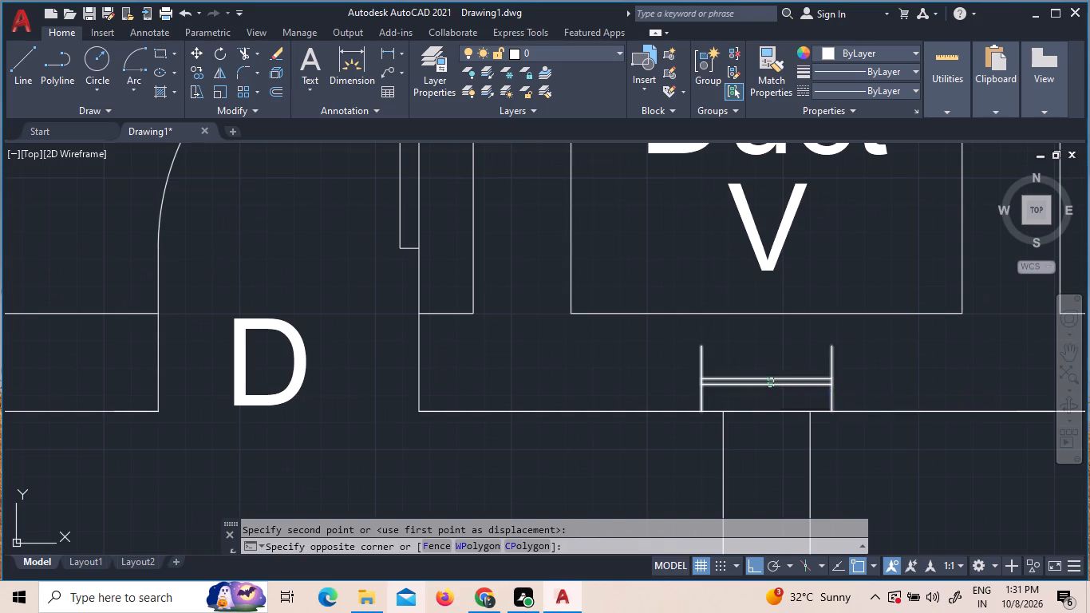
{"action": "scroll", "coordinate": [768, 380], "scroll_direction": "up", "scroll_amount": 2}
{"action": "left_click", "coordinate": [768, 392]}
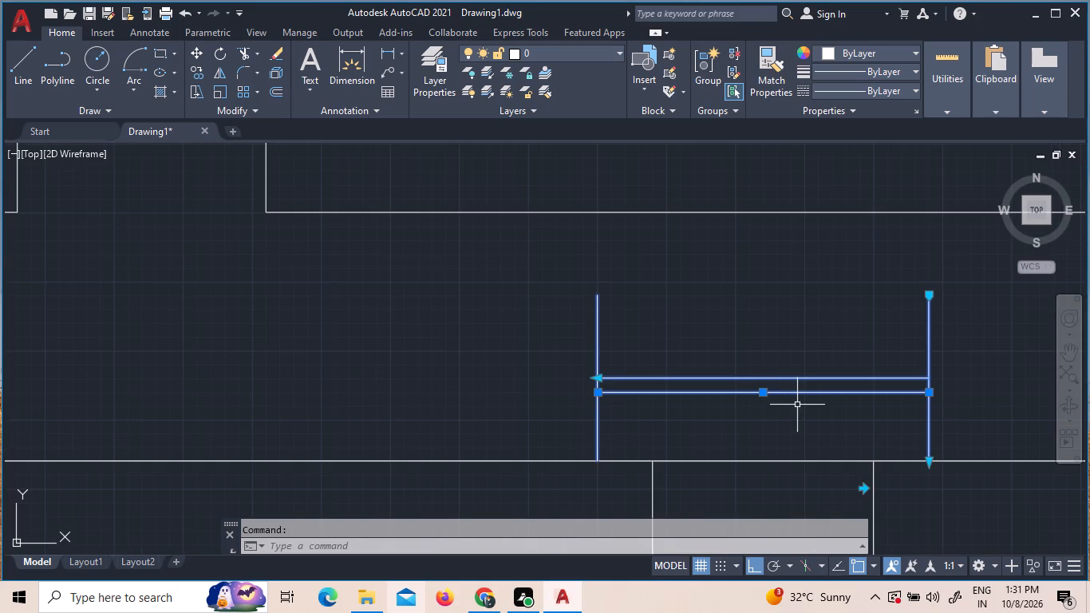
{"action": "key", "text": "Escape"}
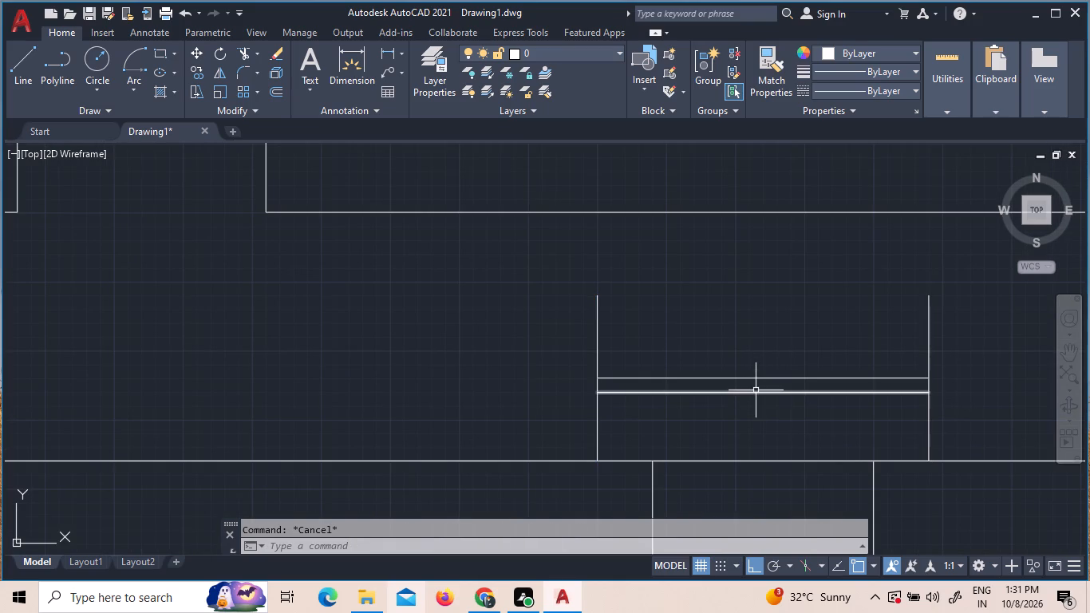
{"action": "left_click", "coordinate": [759, 394]}
{"action": "right_click", "coordinate": [756, 390]}
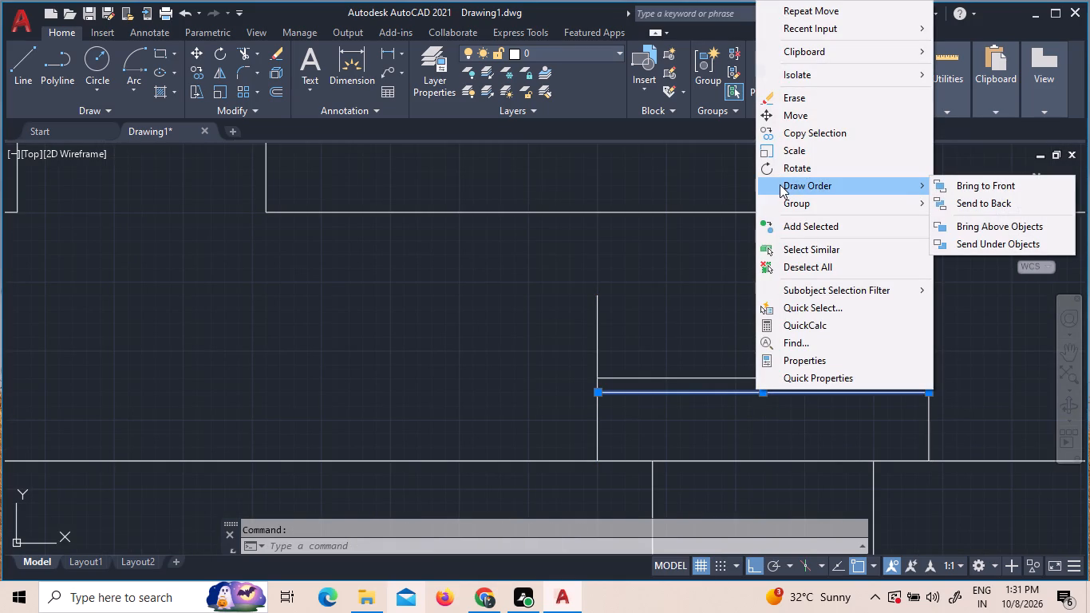
{"action": "left_click", "coordinate": [798, 119]}
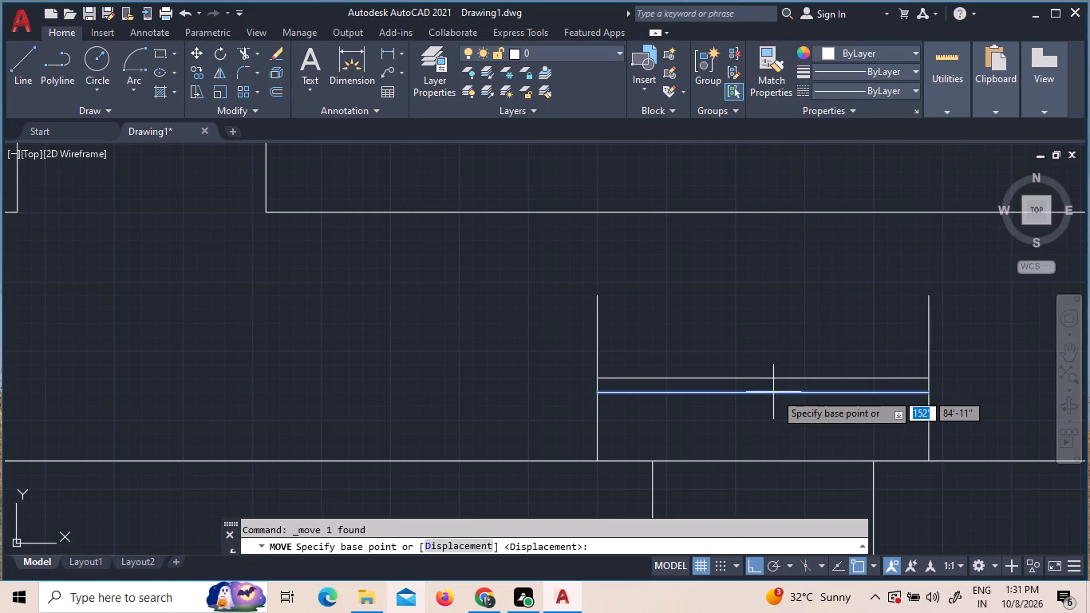
{"action": "left_click", "coordinate": [778, 397]}
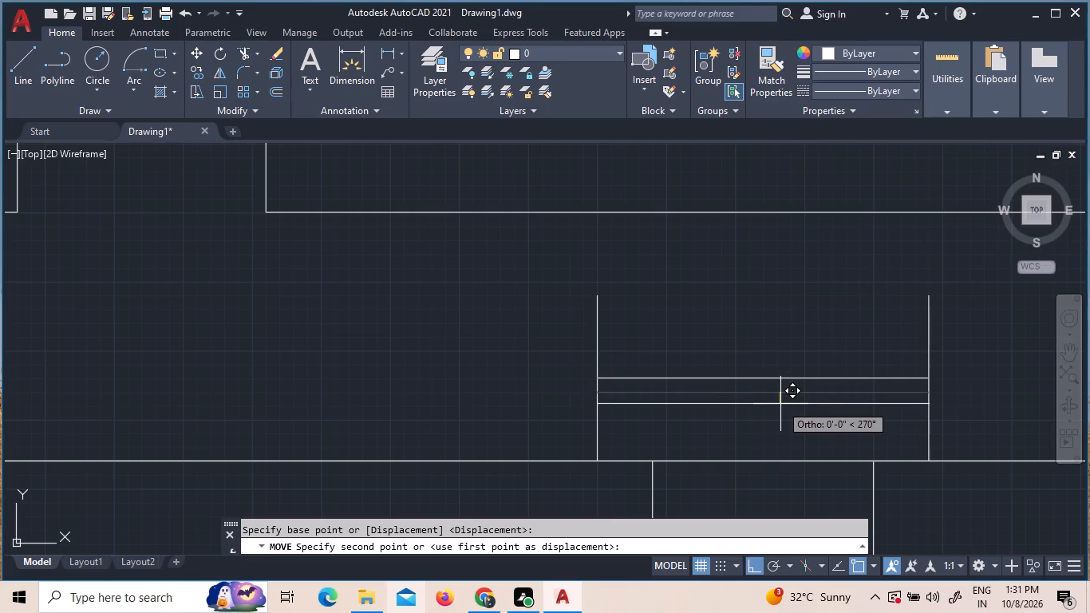
{"action": "left_click", "coordinate": [780, 404]}
Examine the third floor's bedrooms, kitchens and central passage against the second floor plan for missing or outdated labels.
{"action": "scroll", "coordinate": [780, 404], "scroll_direction": "down", "scroll_amount": 8}
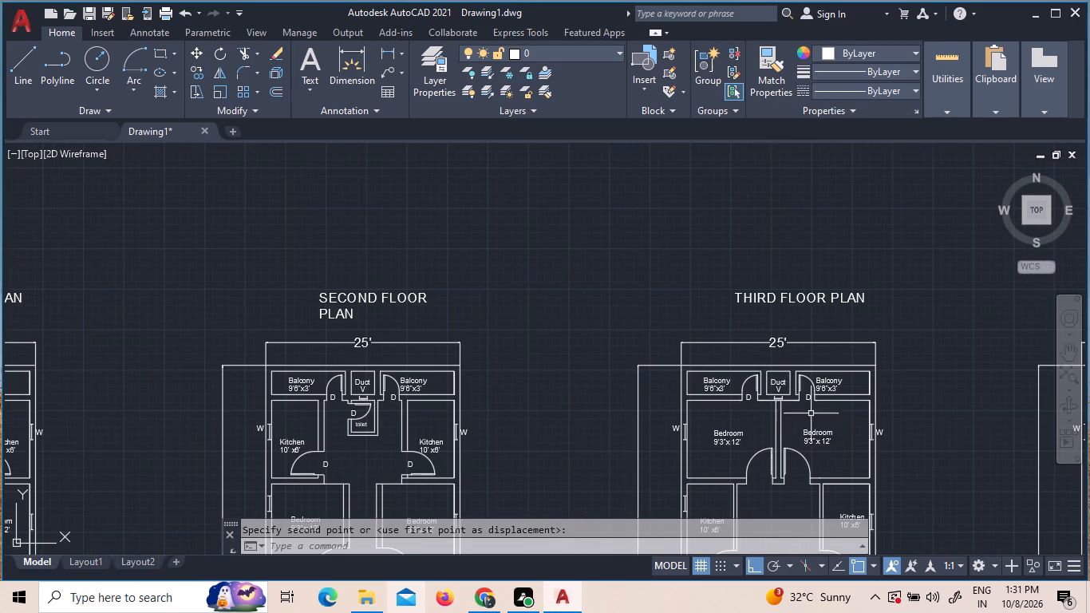
{"action": "middle_click_drag", "start_coordinate": [812, 439], "coordinate": [788, 367]}
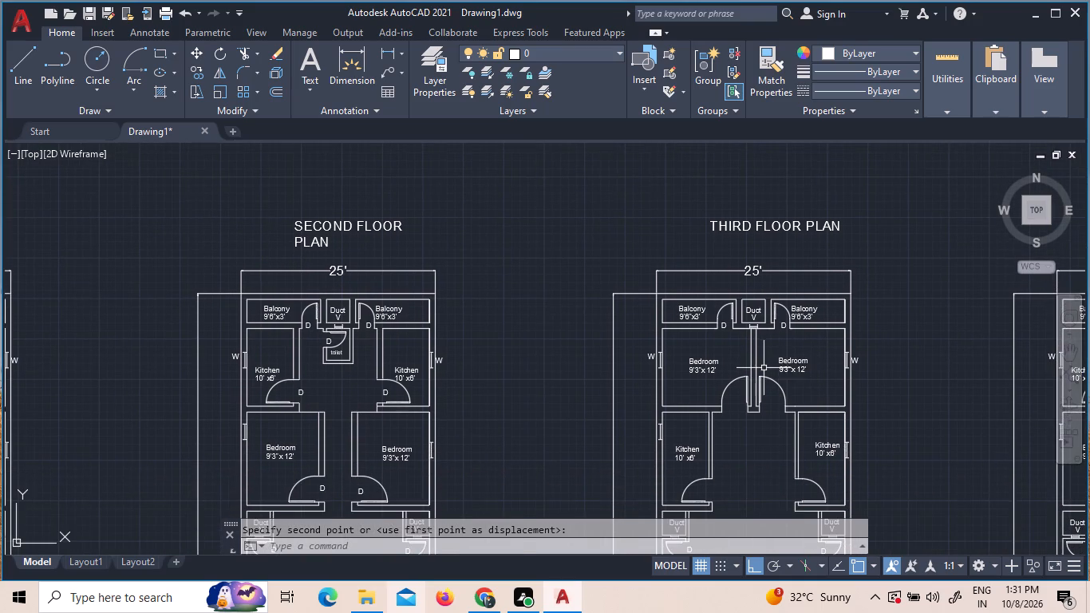
{"action": "scroll", "coordinate": [764, 368], "scroll_direction": "up", "scroll_amount": 5}
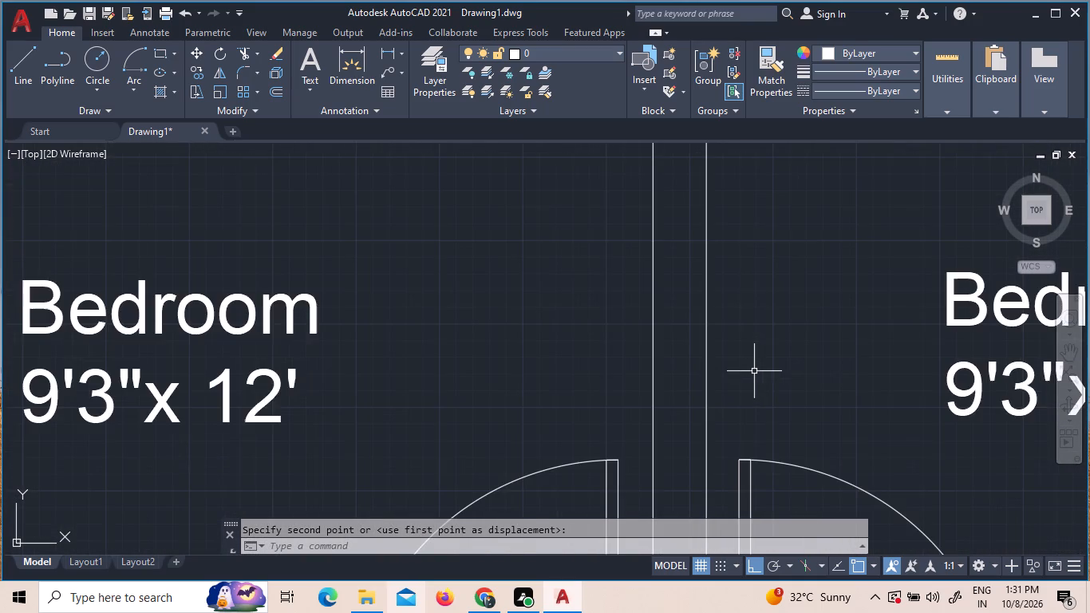
{"action": "scroll", "coordinate": [754, 370], "scroll_direction": "down", "scroll_amount": 5}
{"action": "scroll", "coordinate": [766, 424], "scroll_direction": "up", "scroll_amount": 2}
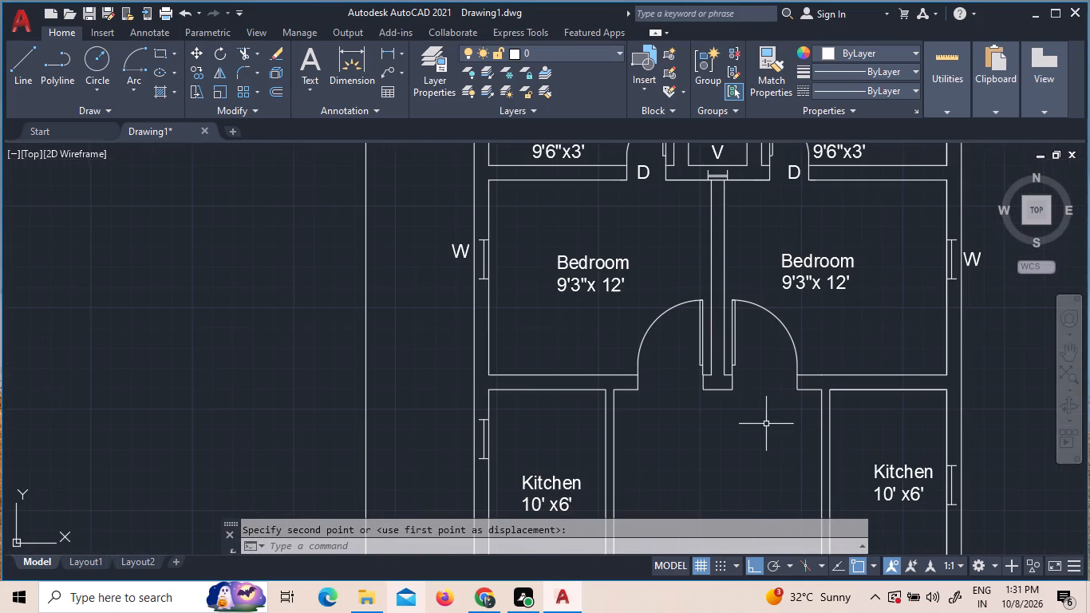
{"action": "middle_click_drag", "start_coordinate": [746, 427], "coordinate": [744, 253]}
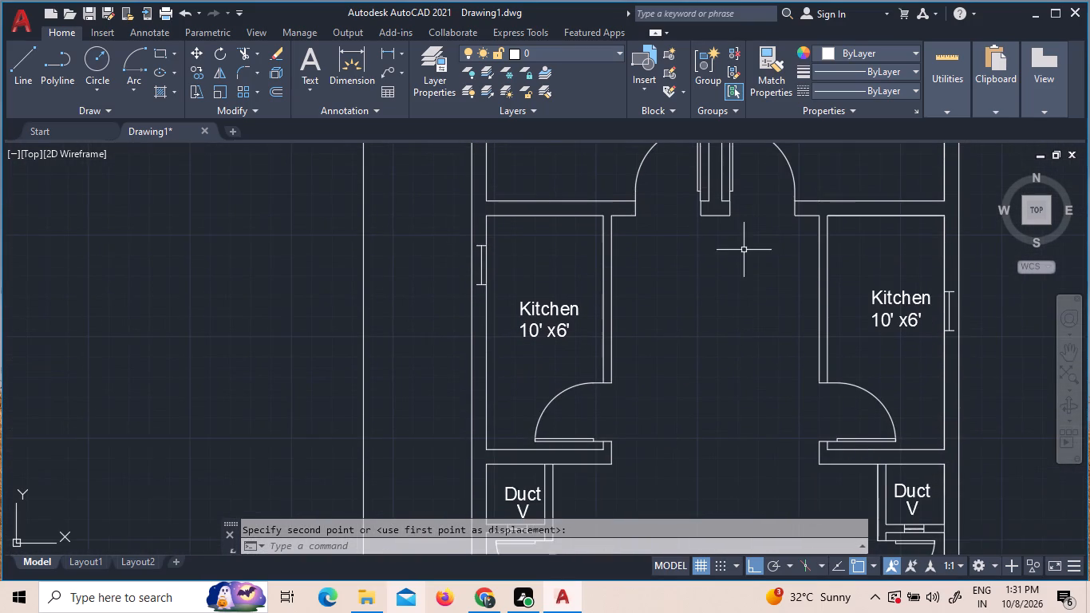
{"action": "scroll", "coordinate": [740, 308], "scroll_direction": "down", "scroll_amount": 1}
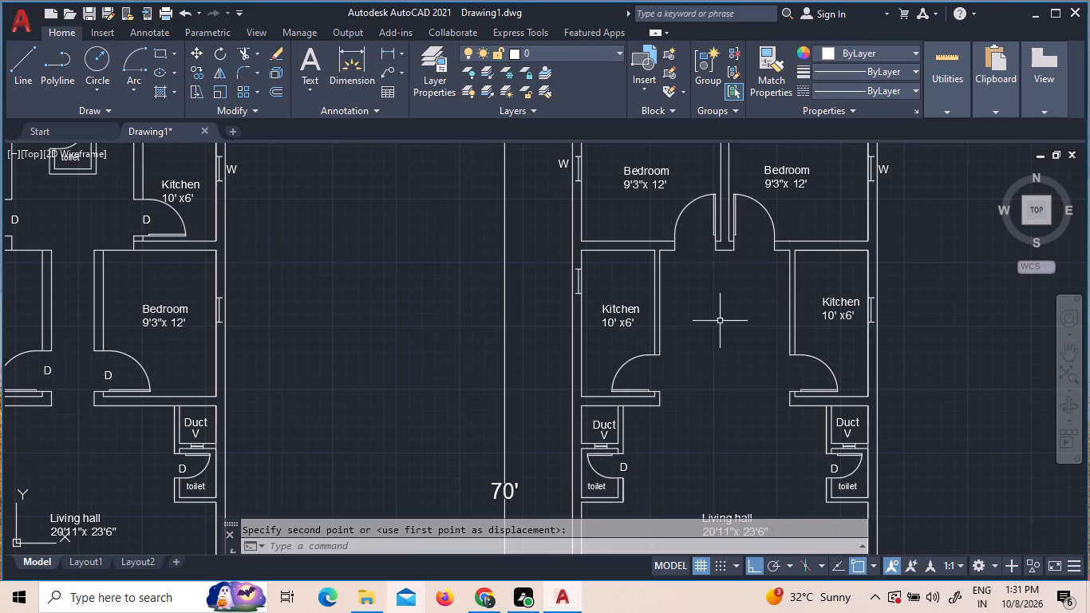
{"action": "scroll", "coordinate": [735, 374], "scroll_direction": "down", "scroll_amount": 3}
{"action": "scroll", "coordinate": [705, 296], "scroll_direction": "up", "scroll_amount": 1}
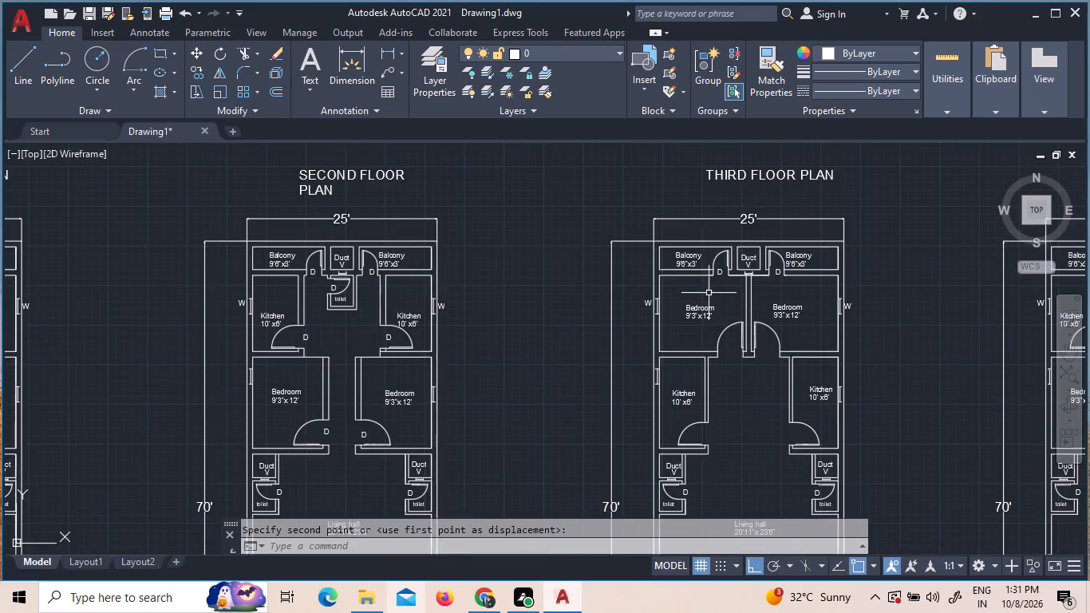
{"action": "scroll", "coordinate": [722, 285], "scroll_direction": "up", "scroll_amount": 2}
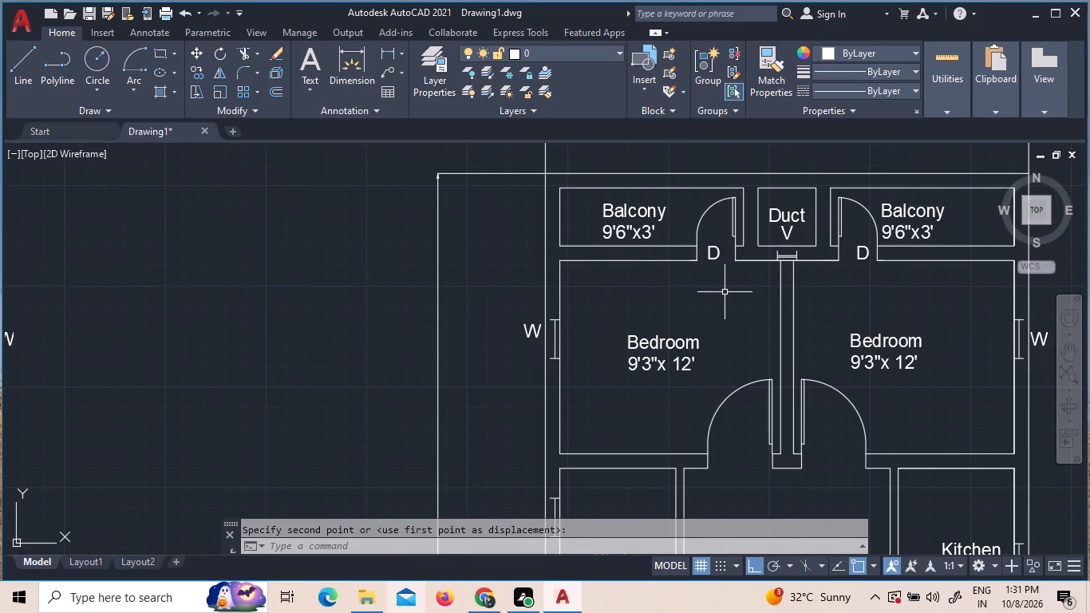
Measure the width and depth of the third floor's upper-left bedroom with Quick measure.
{"action": "left_click", "coordinate": [945, 101]}
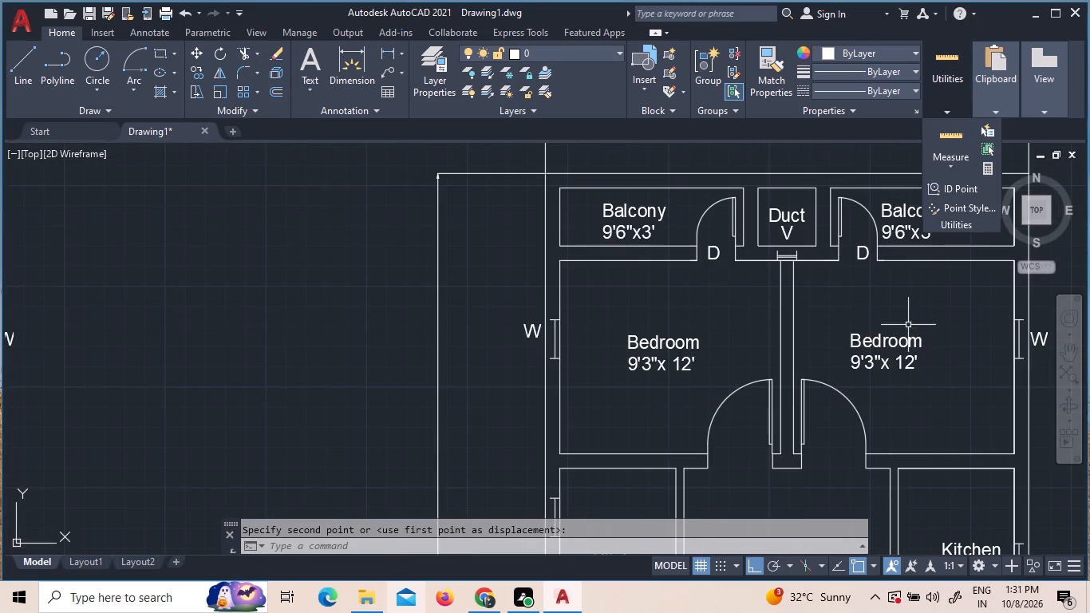
{"action": "left_click", "coordinate": [958, 141]}
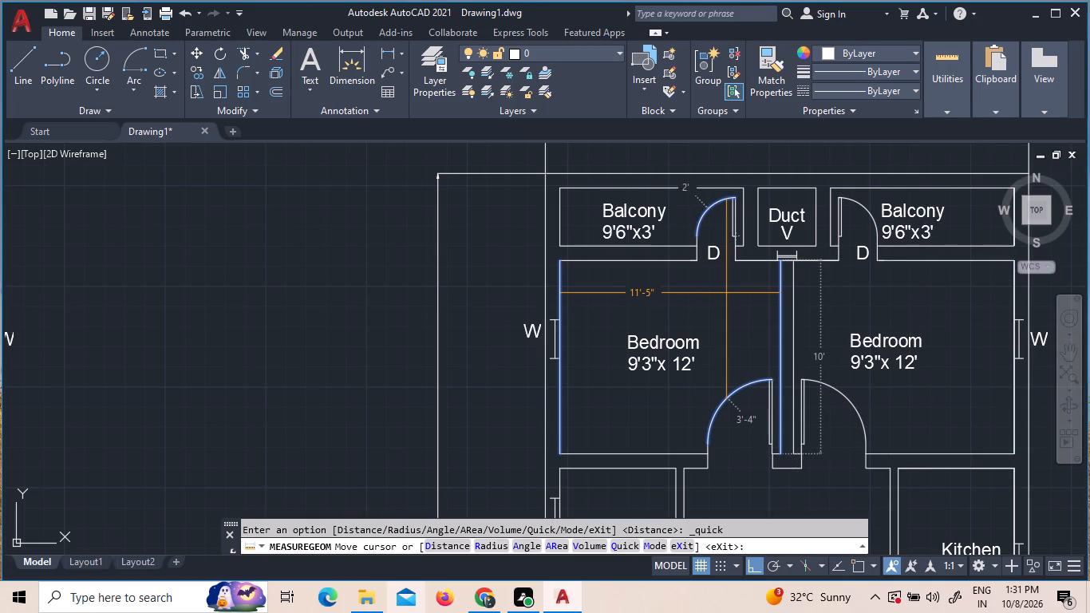
{"action": "key", "text": "Escape"}
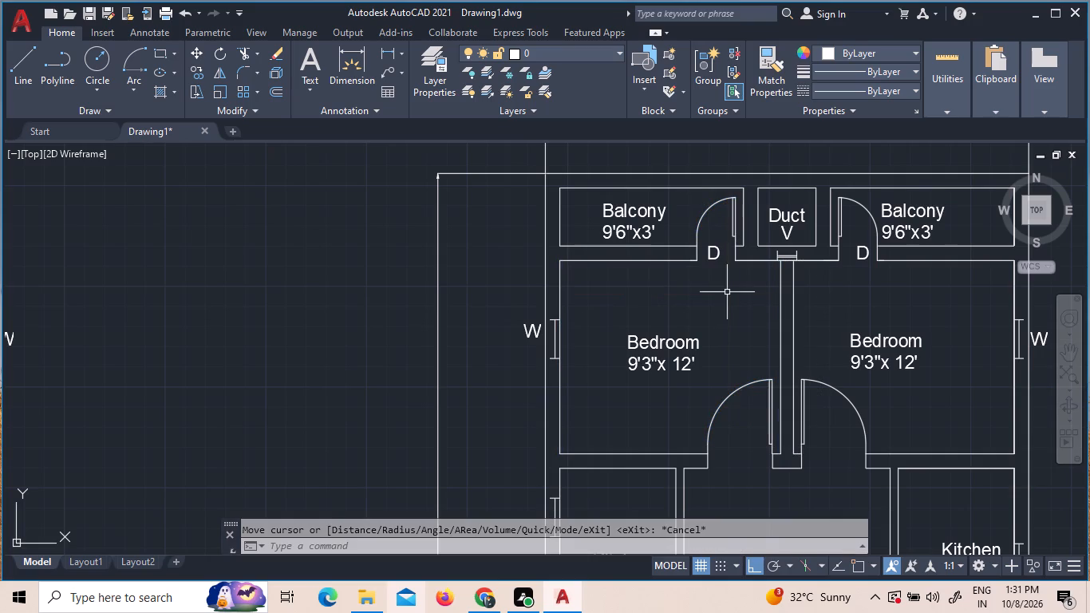
Change the size in the third floor's upper-left bedroom label to 11'5"X10'.
{"action": "triple_click", "coordinate": [649, 363]}
{"action": "double_click", "coordinate": [649, 363]}
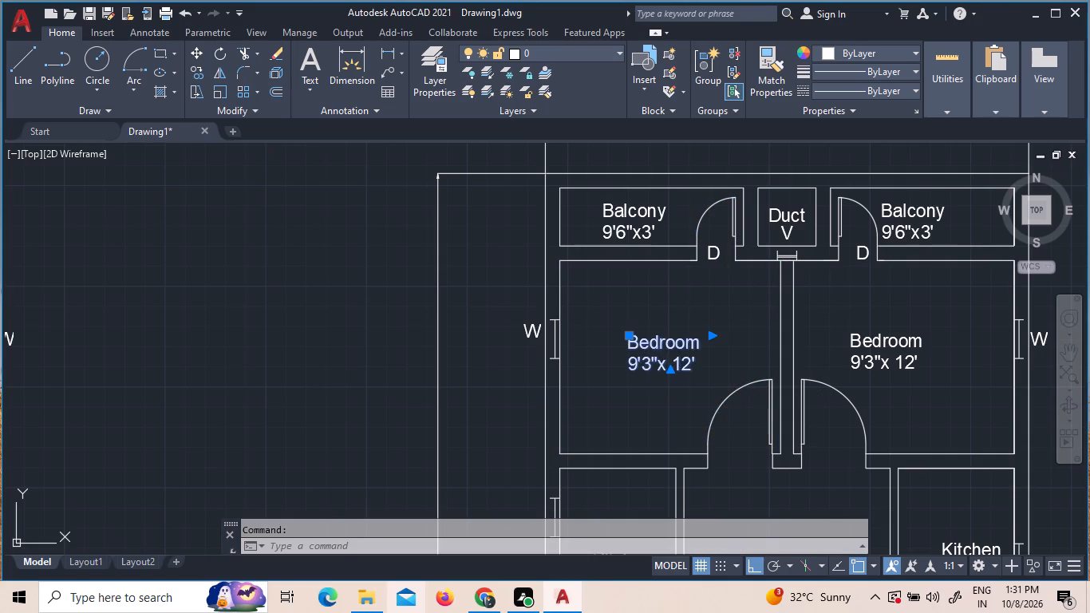
{"action": "key", "text": "1"}
{"action": "type", "text": "1'"}
{"action": "key", "text": "5"}
{"action": "key", "text": "shift+quotedbl"}
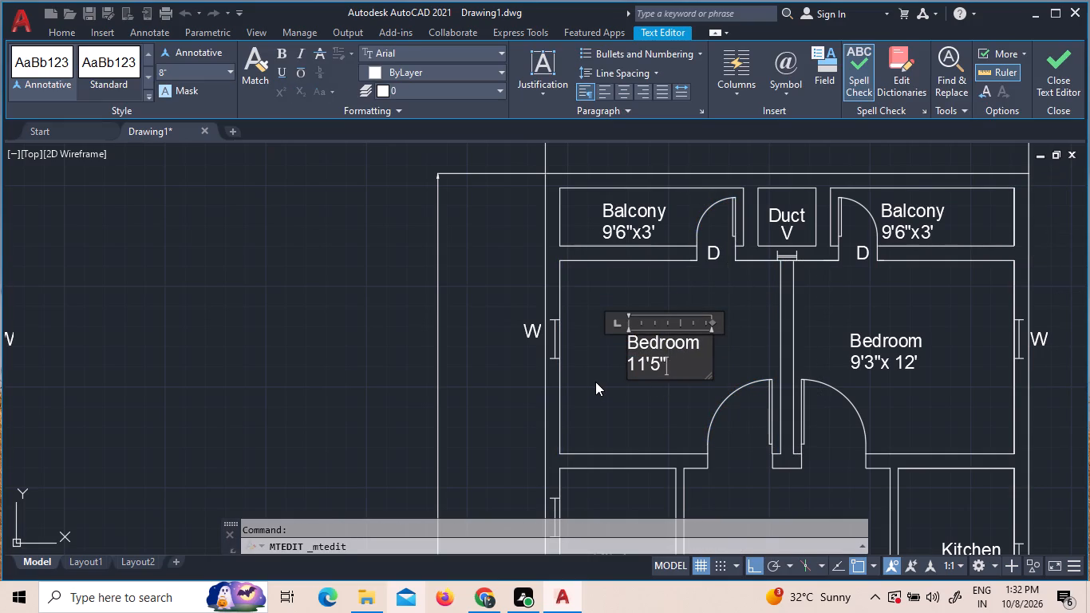
{"action": "key", "text": "x"}
{"action": "type", "text": "10'"}
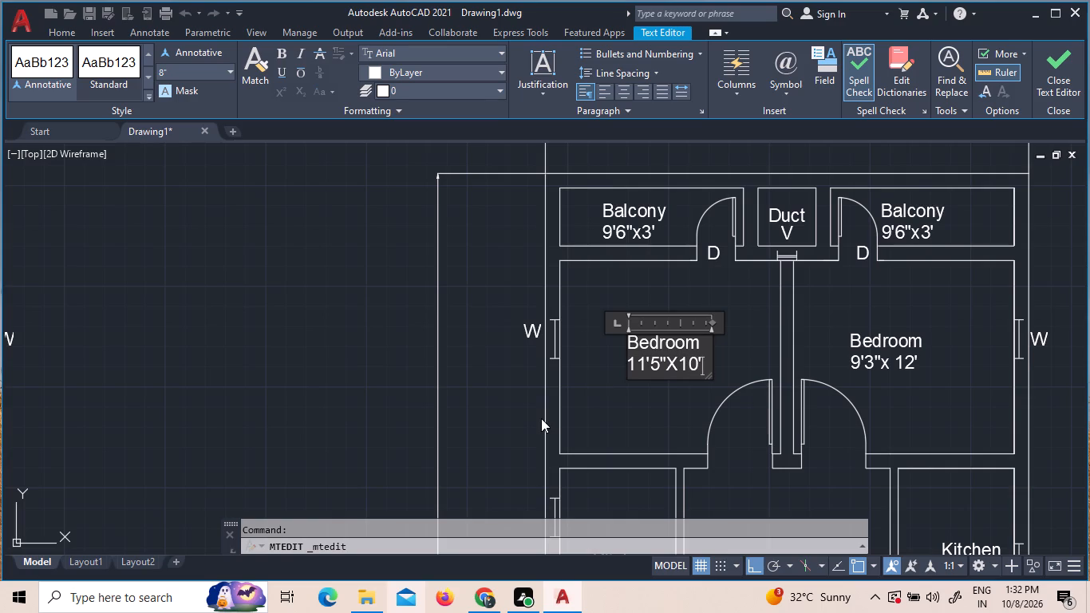
{"action": "left_click", "coordinate": [650, 406]}
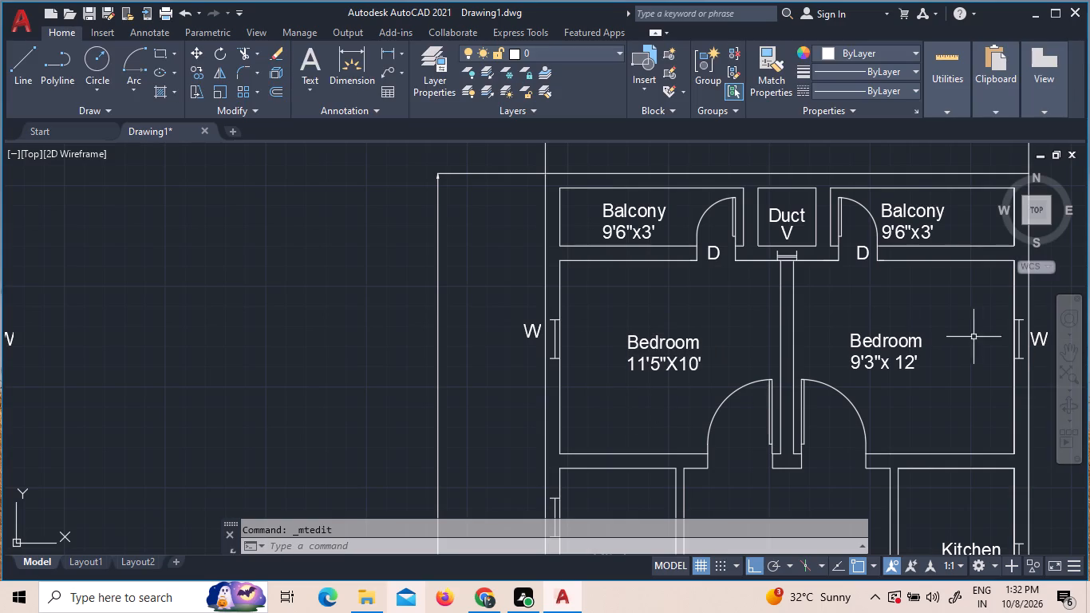
Erase the "Bedroom 9'3"x 12'" label from the third floor's upper-right bedroom.
{"action": "left_click", "coordinate": [872, 346]}
{"action": "right_click", "coordinate": [870, 336]}
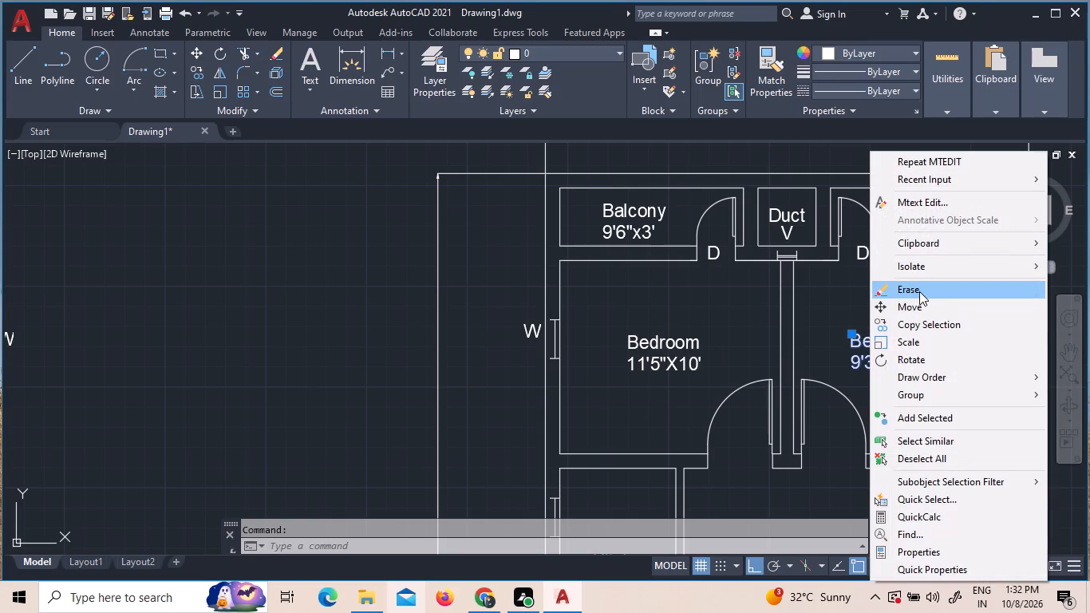
{"action": "left_click", "coordinate": [919, 291]}
Copy the "Bedroom 11'5"X10'" label horizontally, about 13'-10", from the upper-left bedroom into the upper-right bedroom.
{"action": "left_click", "coordinate": [643, 352]}
{"action": "right_click", "coordinate": [643, 352]}
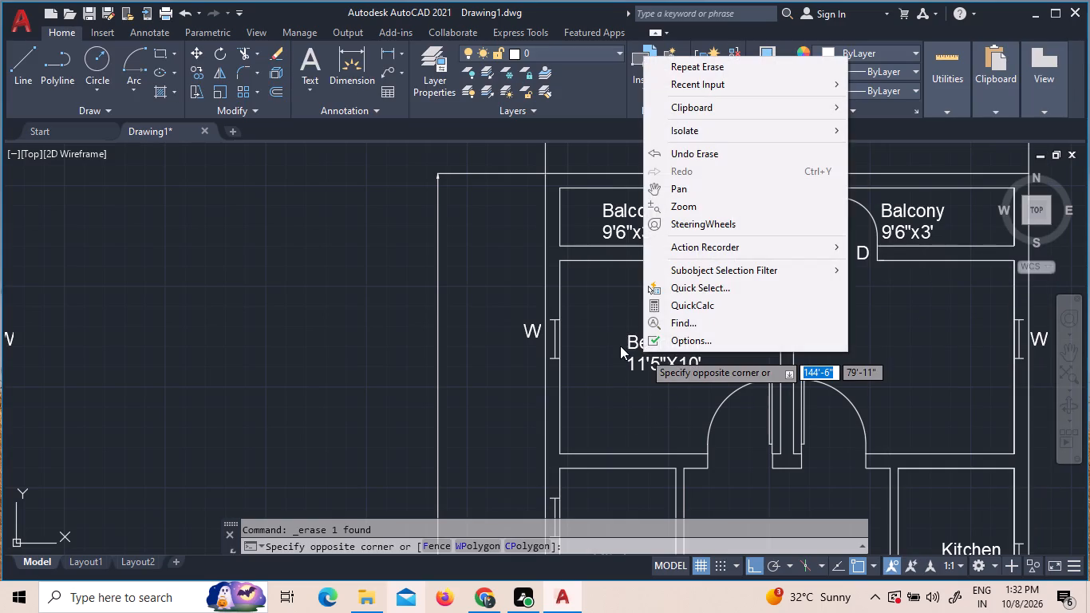
{"action": "left_click", "coordinate": [650, 354]}
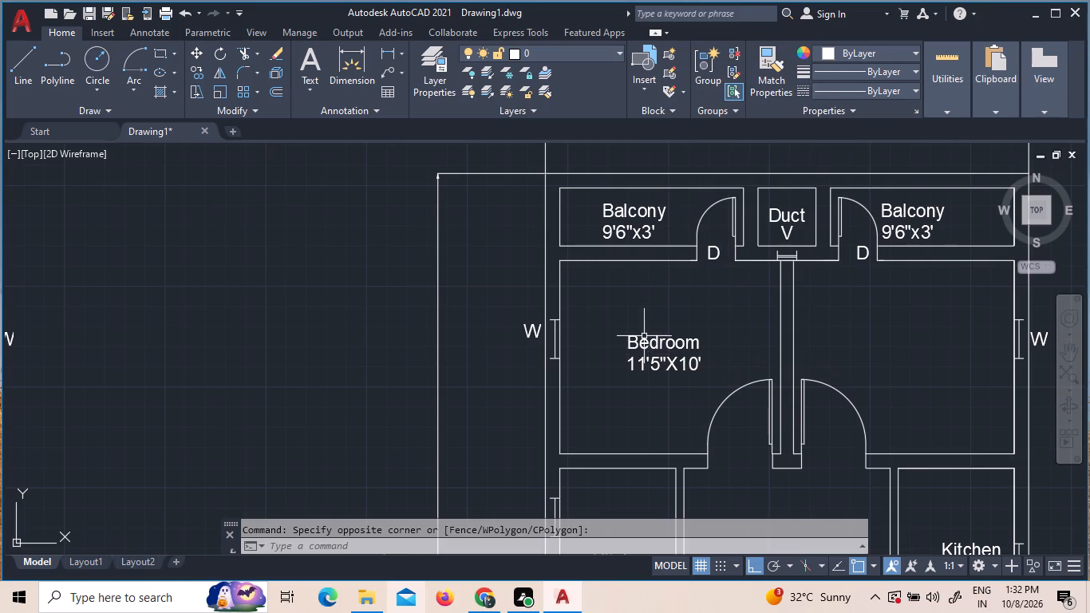
{"action": "left_click", "coordinate": [642, 342]}
{"action": "right_click", "coordinate": [642, 343]}
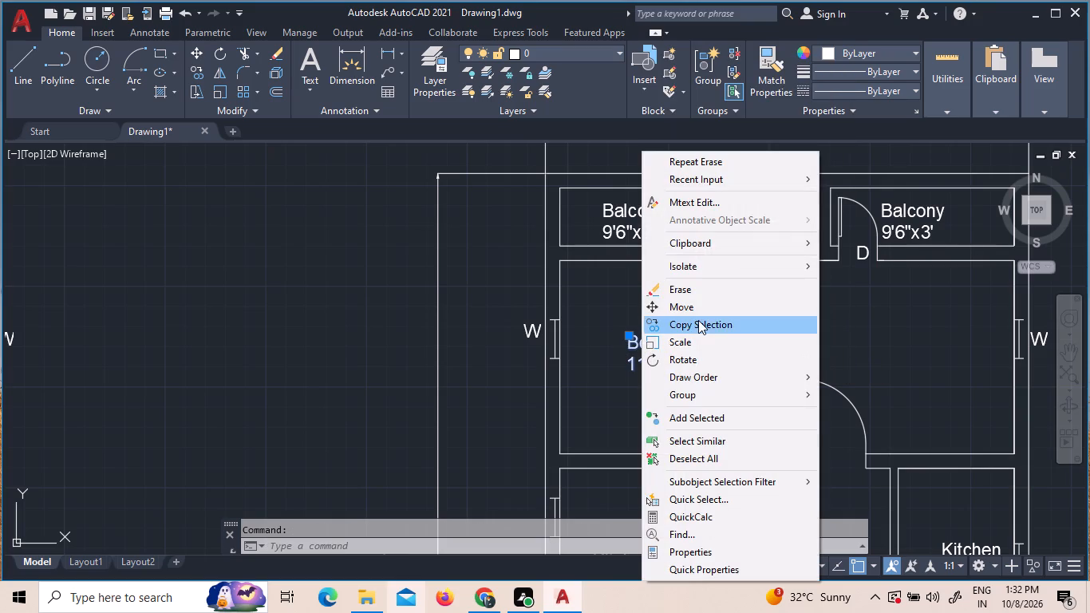
{"action": "left_click", "coordinate": [702, 326]}
{"action": "left_click", "coordinate": [706, 348]}
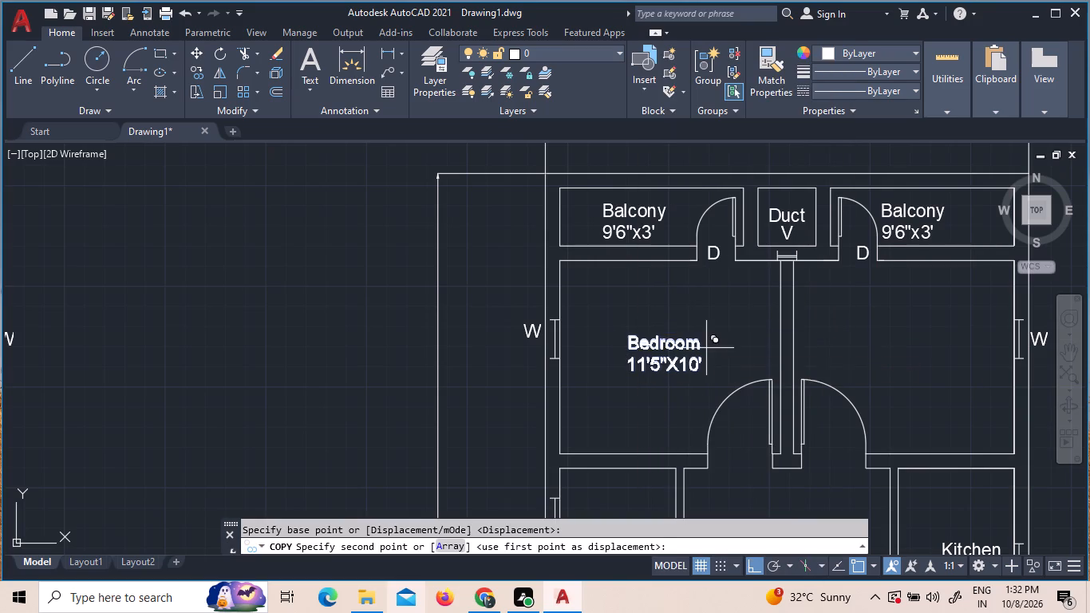
{"action": "left_click", "coordinate": [974, 370]}
{"action": "key", "text": "Escape"}
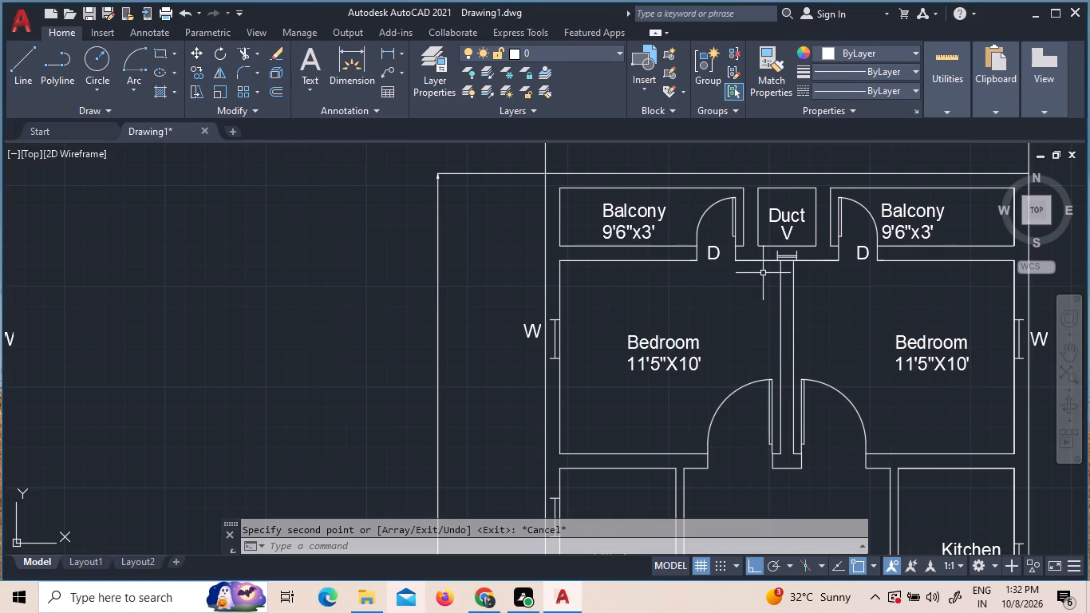
Copy the "D" label from the third floor's left balcony door to both upper bedroom doors beside the central wall.
{"action": "left_click", "coordinate": [713, 254]}
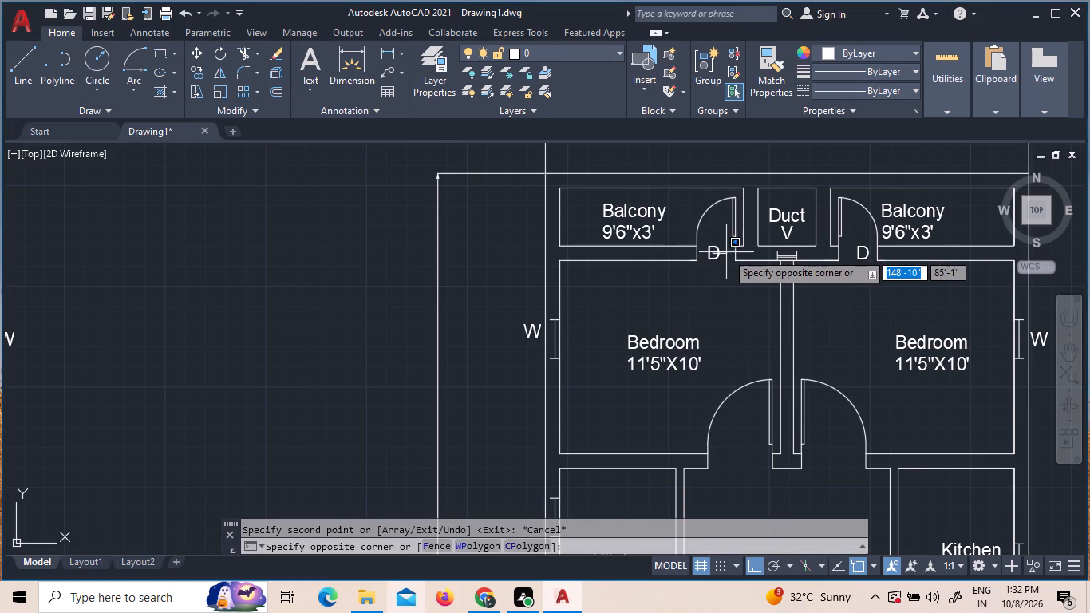
{"action": "key", "text": "Escape"}
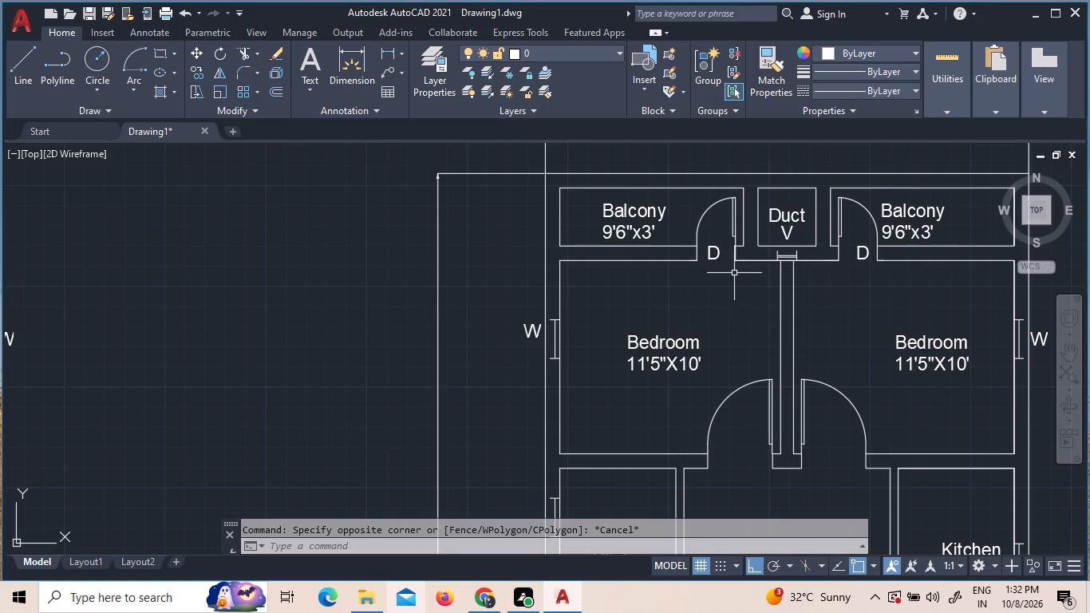
{"action": "left_click", "coordinate": [732, 267]}
{"action": "left_click", "coordinate": [712, 248]}
{"action": "right_click", "coordinate": [712, 248]}
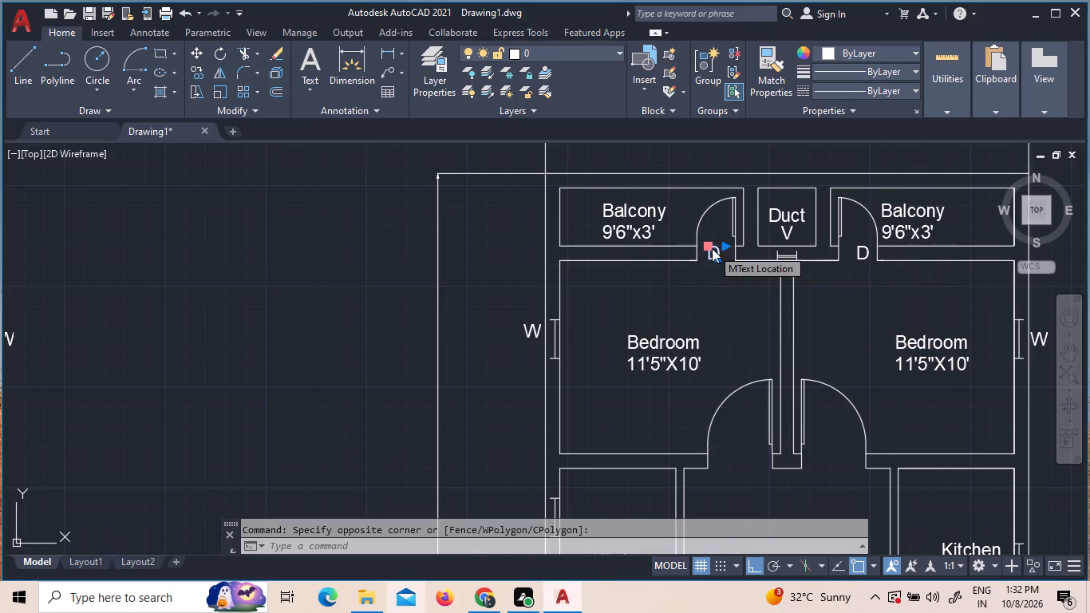
{"action": "left_click", "coordinate": [735, 321]}
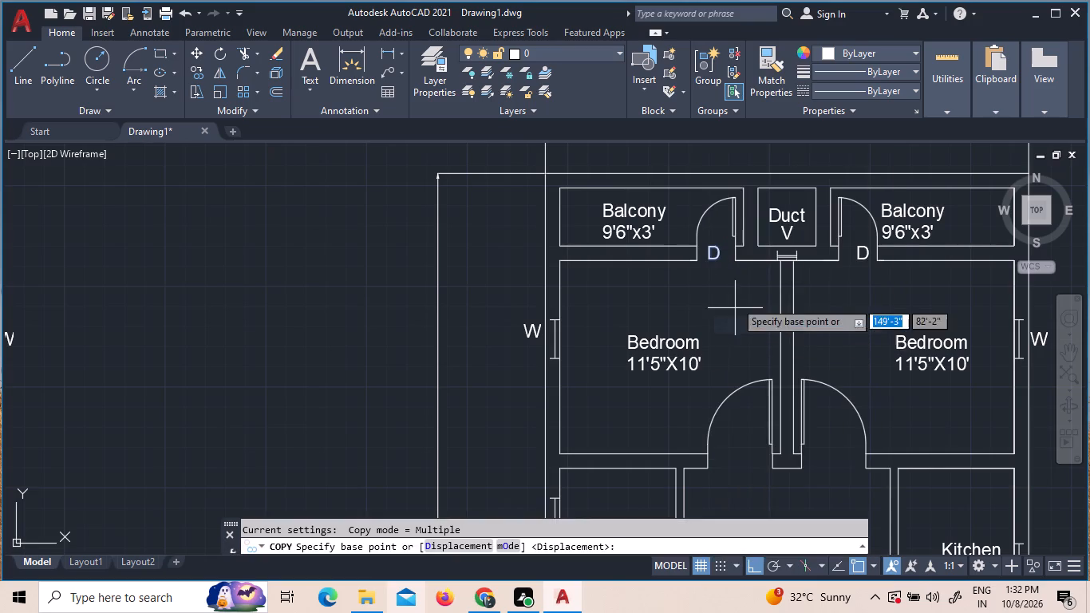
{"action": "left_click", "coordinate": [711, 254]}
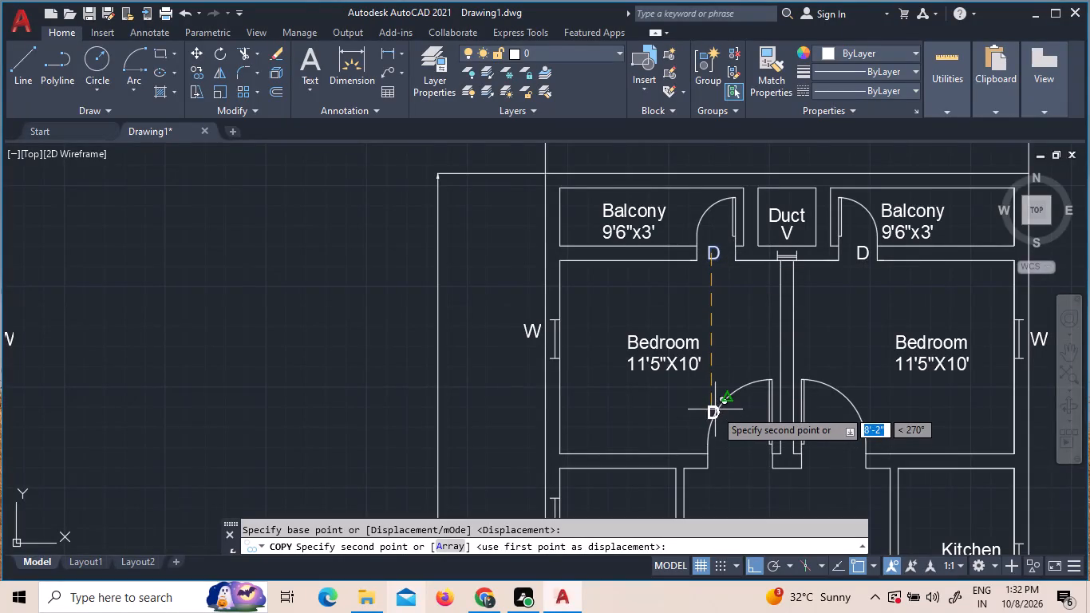
{"action": "key", "text": "F8"}
{"action": "left_click", "coordinate": [740, 453]}
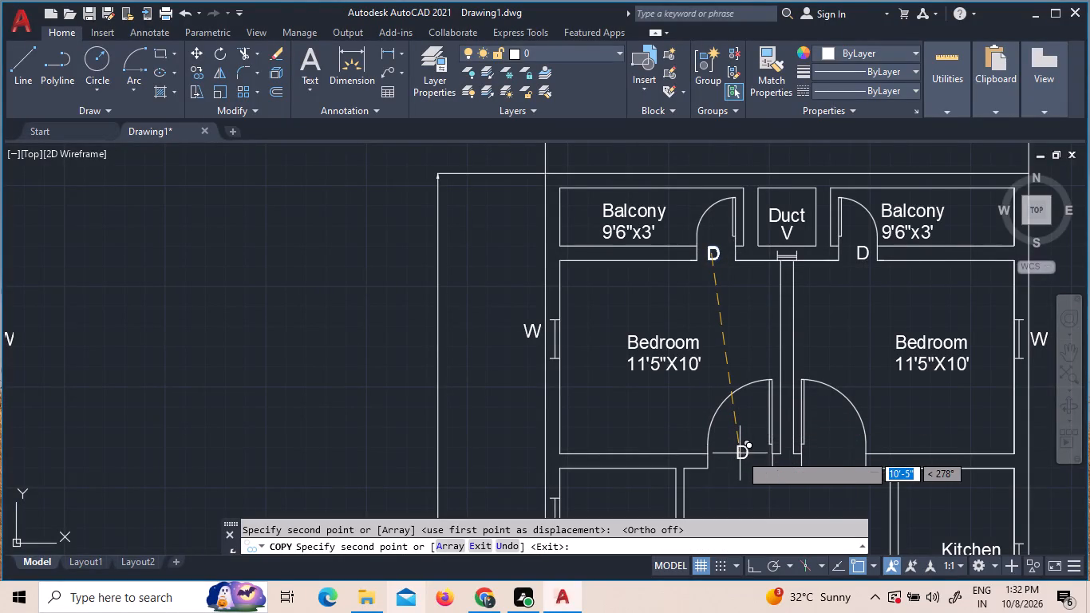
{"action": "left_click", "coordinate": [827, 449]}
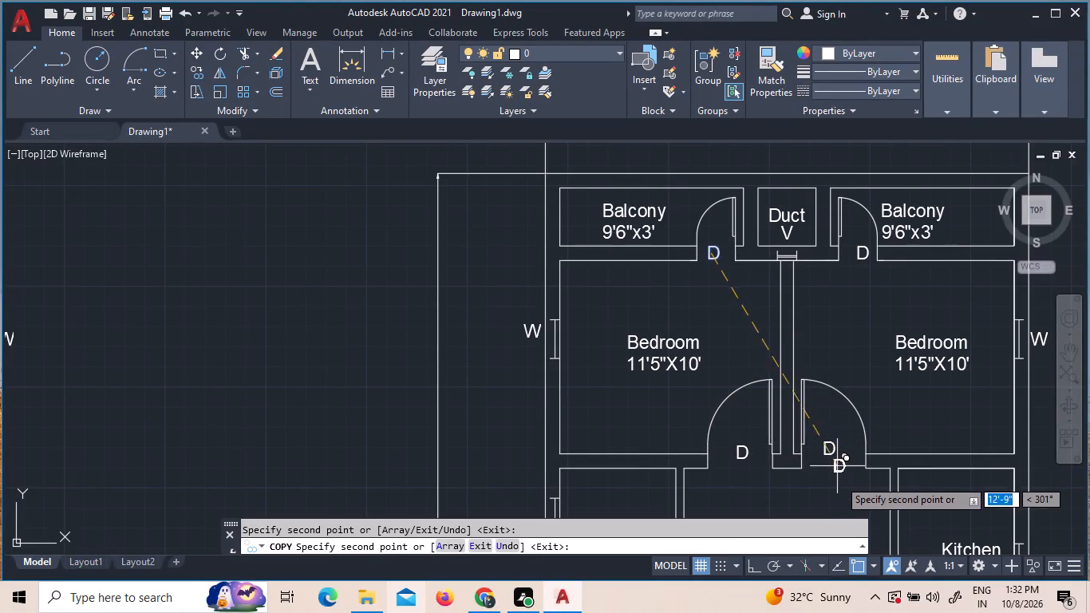
Place further copies of the "D" label at the right and left kitchen doors of the third floor plan.
{"action": "scroll", "coordinate": [841, 488], "scroll_direction": "down", "scroll_amount": 3}
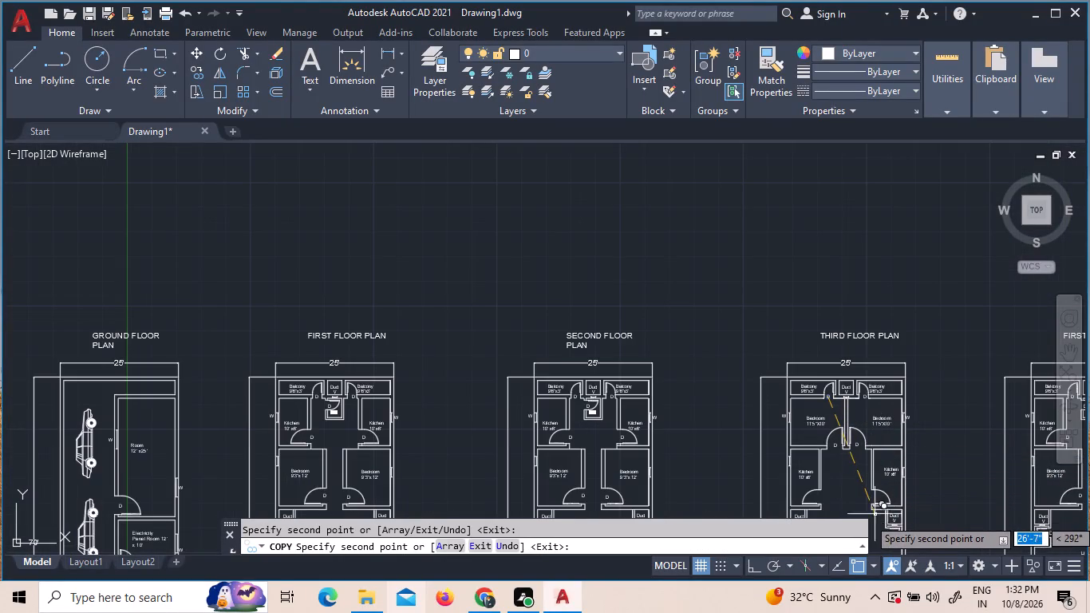
{"action": "scroll", "coordinate": [873, 531], "scroll_direction": "up", "scroll_amount": 3}
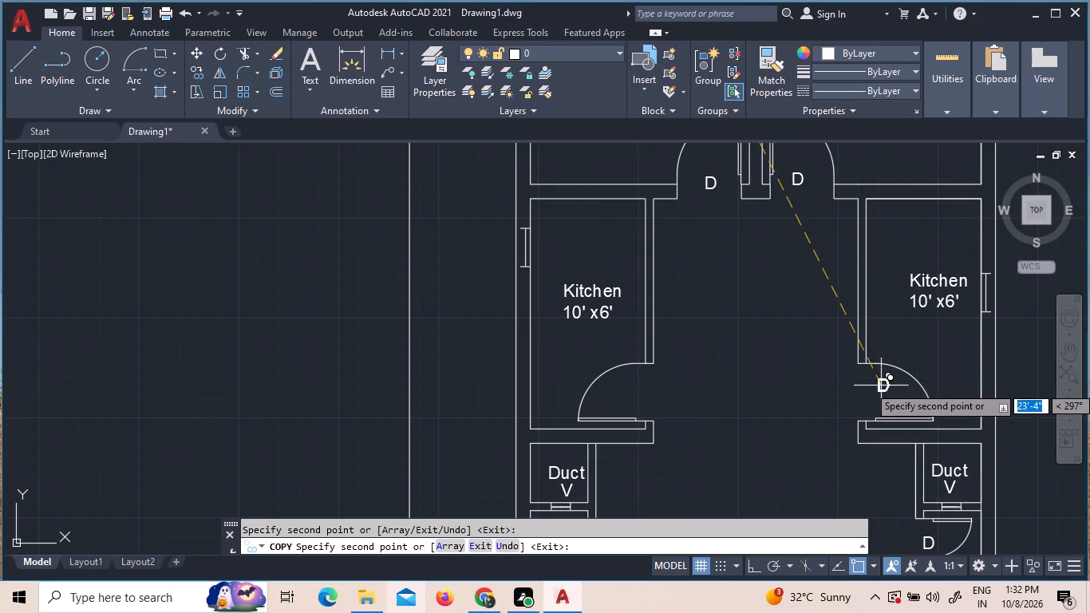
{"action": "left_click", "coordinate": [881, 386]}
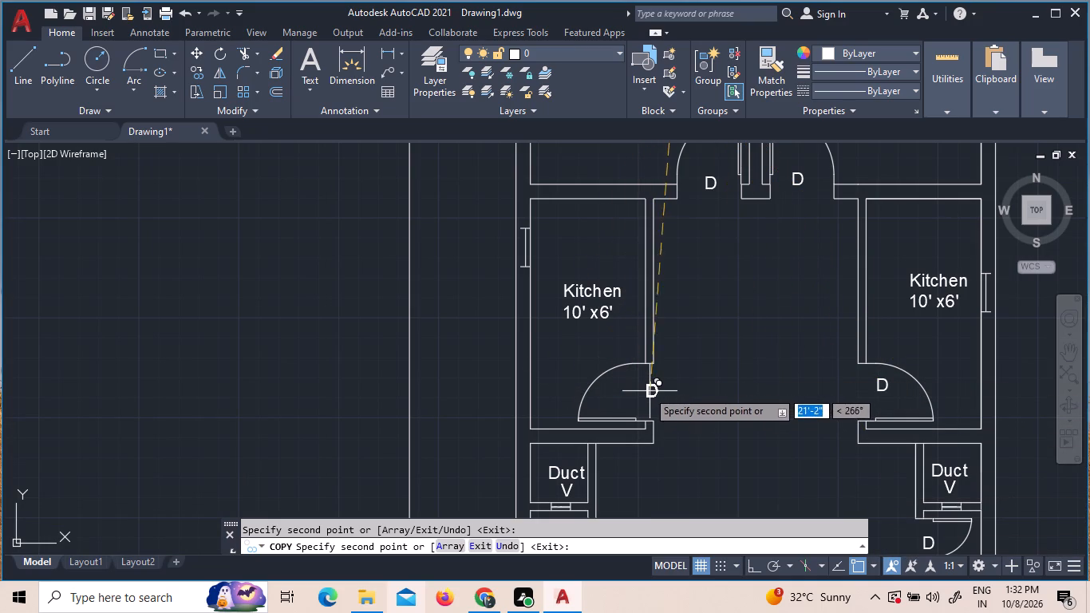
{"action": "left_click", "coordinate": [646, 390]}
{"action": "scroll", "coordinate": [701, 409], "scroll_direction": "down", "scroll_amount": 4}
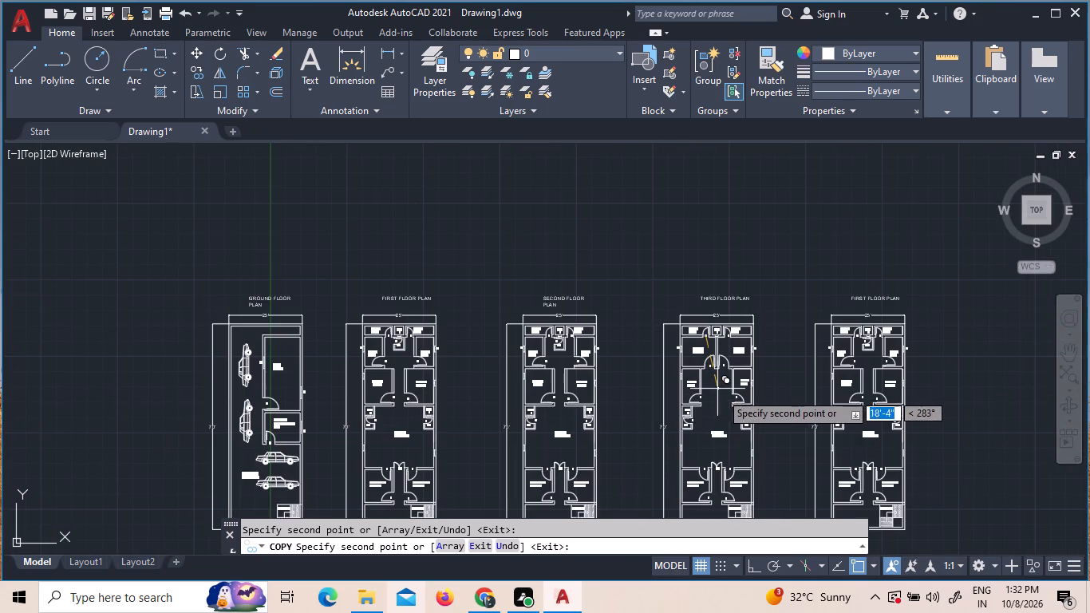
{"action": "scroll", "coordinate": [715, 489], "scroll_direction": "up", "scroll_amount": 2}
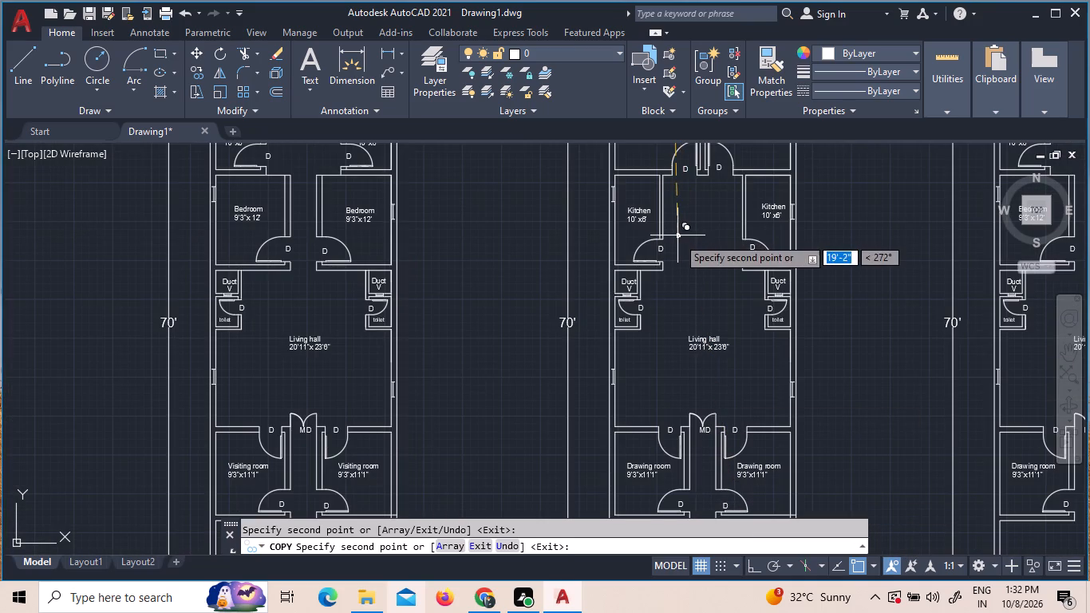
{"action": "key", "text": "Escape"}
Examine the room and door labels around the third floor's upper bedrooms.
{"action": "middle_click_drag", "start_coordinate": [738, 340], "coordinate": [702, 481]}
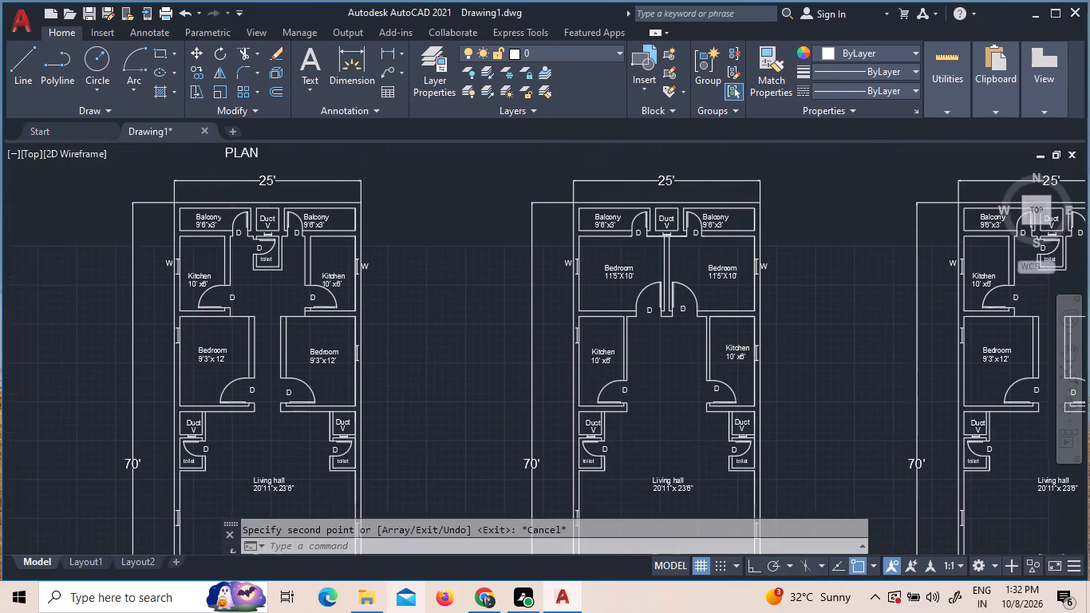
{"action": "scroll", "coordinate": [709, 211], "scroll_direction": "up", "scroll_amount": 3}
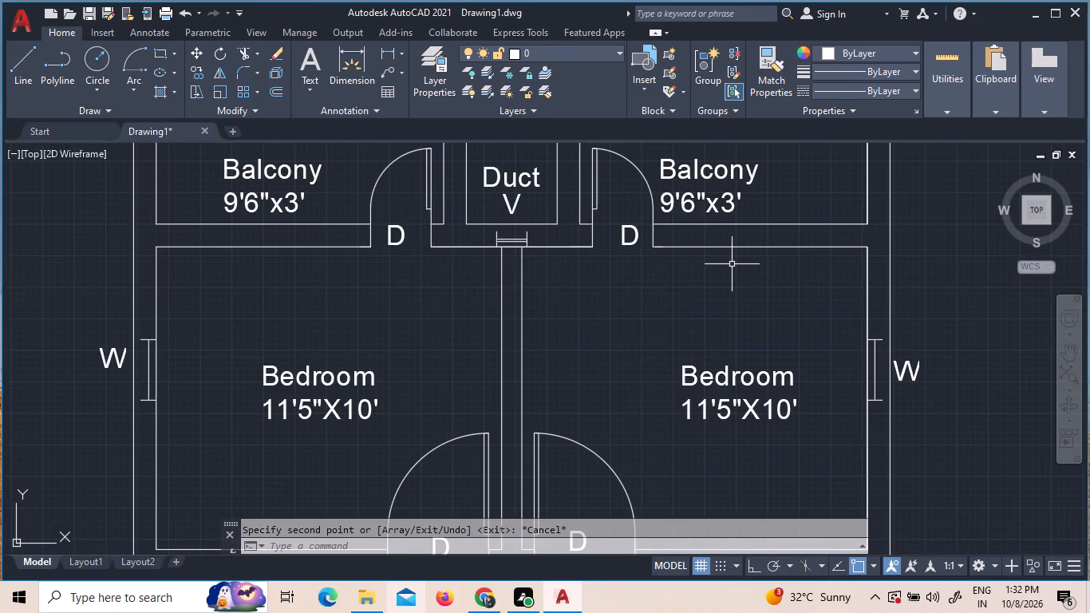
{"action": "scroll", "coordinate": [732, 265], "scroll_direction": "down", "scroll_amount": 1}
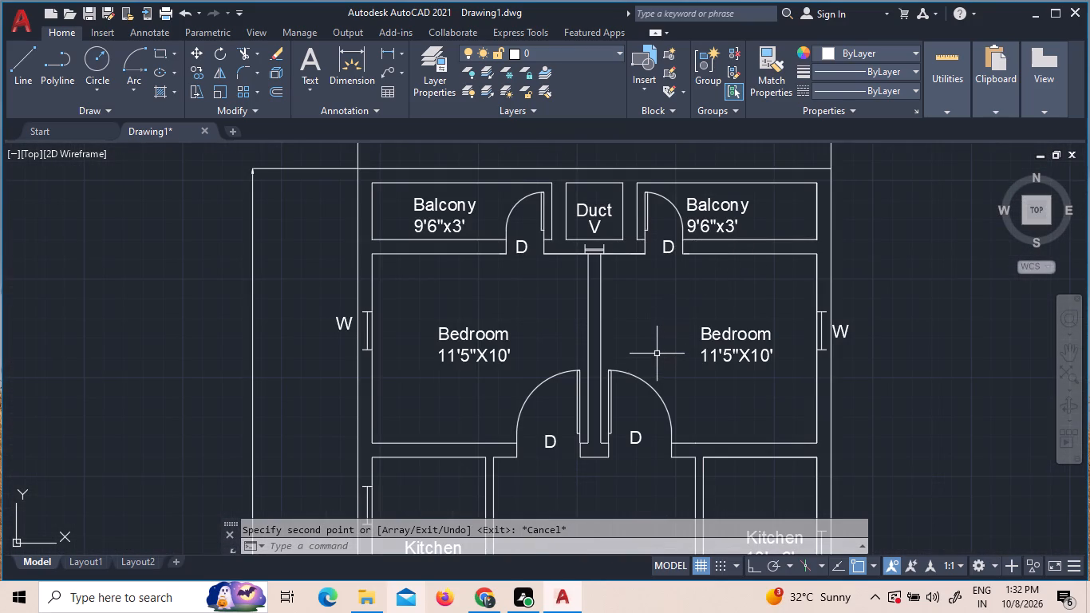
{"action": "middle_click_drag", "start_coordinate": [655, 354], "coordinate": [655, 294]}
{"action": "left_click_drag", "start_coordinate": [655, 294], "coordinate": [663, 239]}
{"action": "right_click_drag", "start_coordinate": [655, 294], "coordinate": [661, 244]}
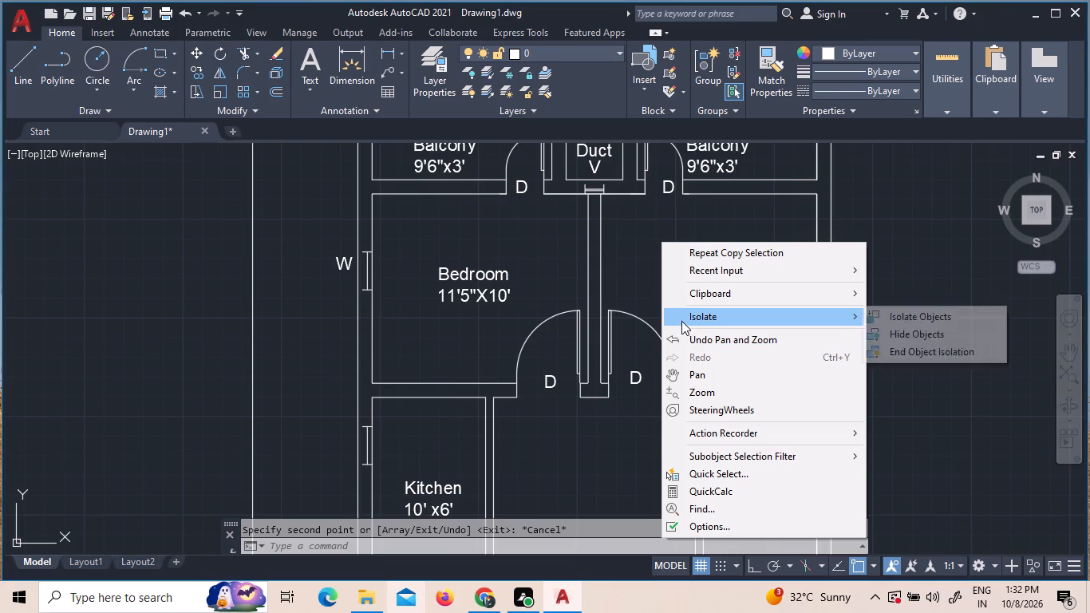
{"action": "key", "text": "Escape"}
{"action": "key", "text": "Escape"}
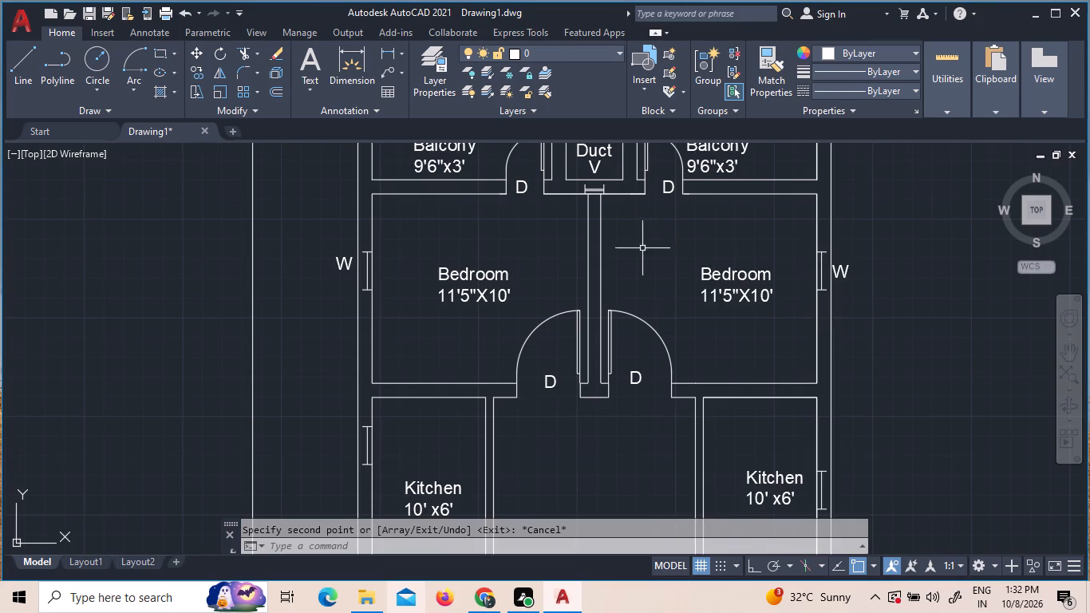
Measure the width and depth of the third floor's left kitchen with Quick measure.
{"action": "scroll", "coordinate": [644, 248], "scroll_direction": "down", "scroll_amount": 2}
{"action": "scroll", "coordinate": [629, 417], "scroll_direction": "up", "scroll_amount": 1}
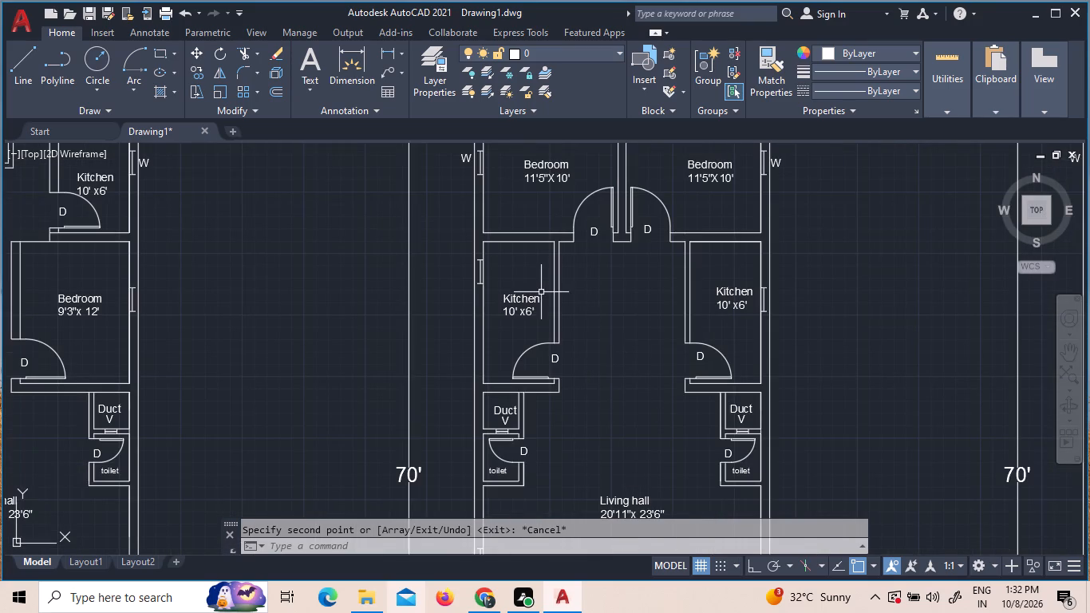
{"action": "scroll", "coordinate": [531, 290], "scroll_direction": "up", "scroll_amount": 1}
{"action": "left_click", "coordinate": [942, 94]}
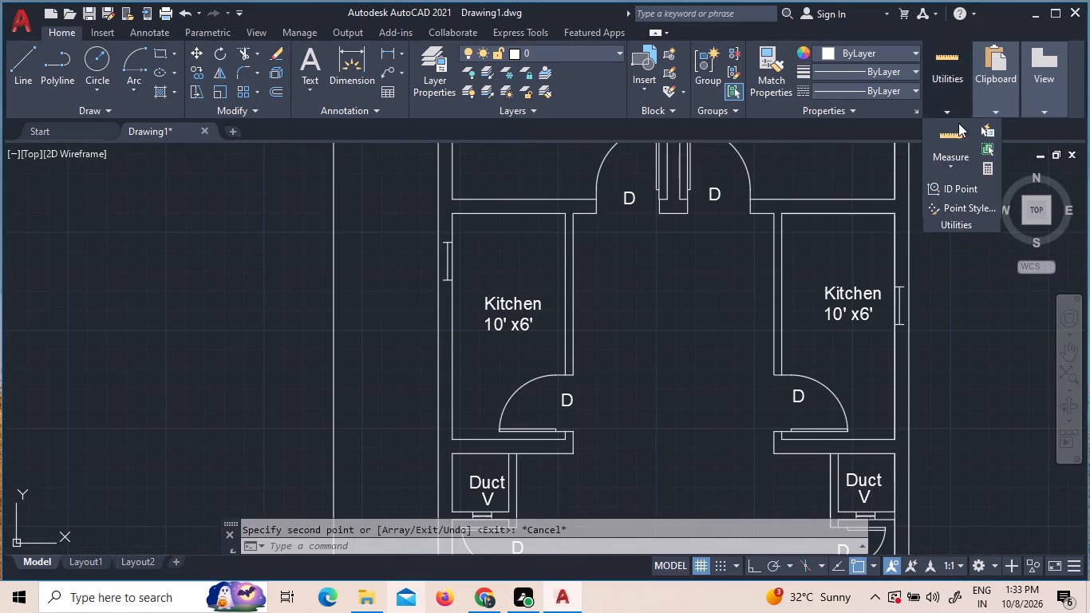
{"action": "left_click", "coordinate": [962, 132]}
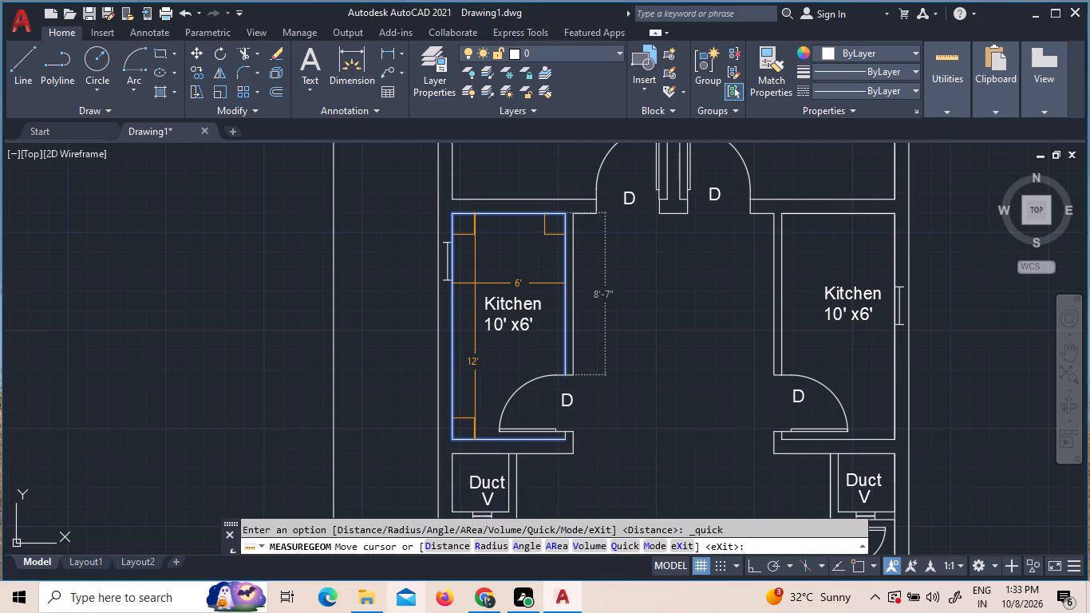
{"action": "key", "text": "Escape"}
Change the size in the third floor's left kitchen label to 6'X12'.
{"action": "triple_click", "coordinate": [496, 319]}
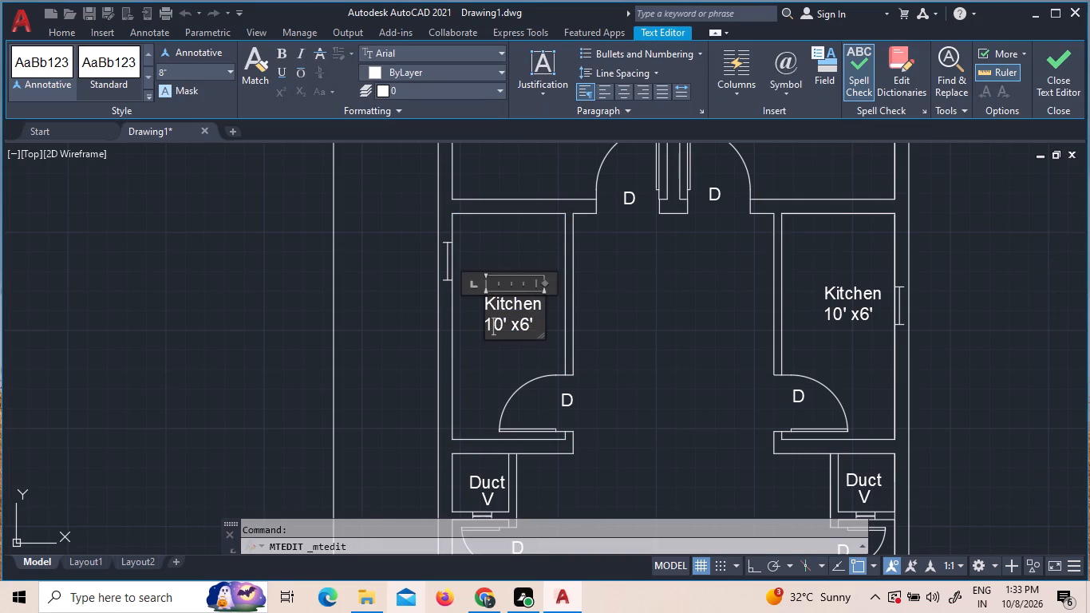
{"action": "left_click_drag", "start_coordinate": [539, 322], "coordinate": [481, 322]}
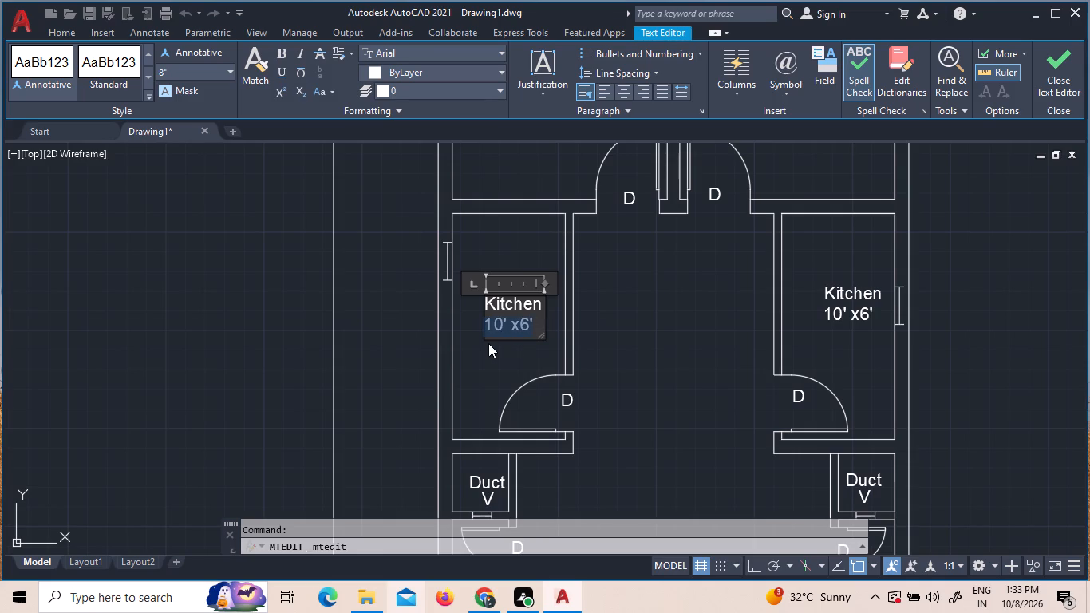
{"action": "type", "text": "6'"}
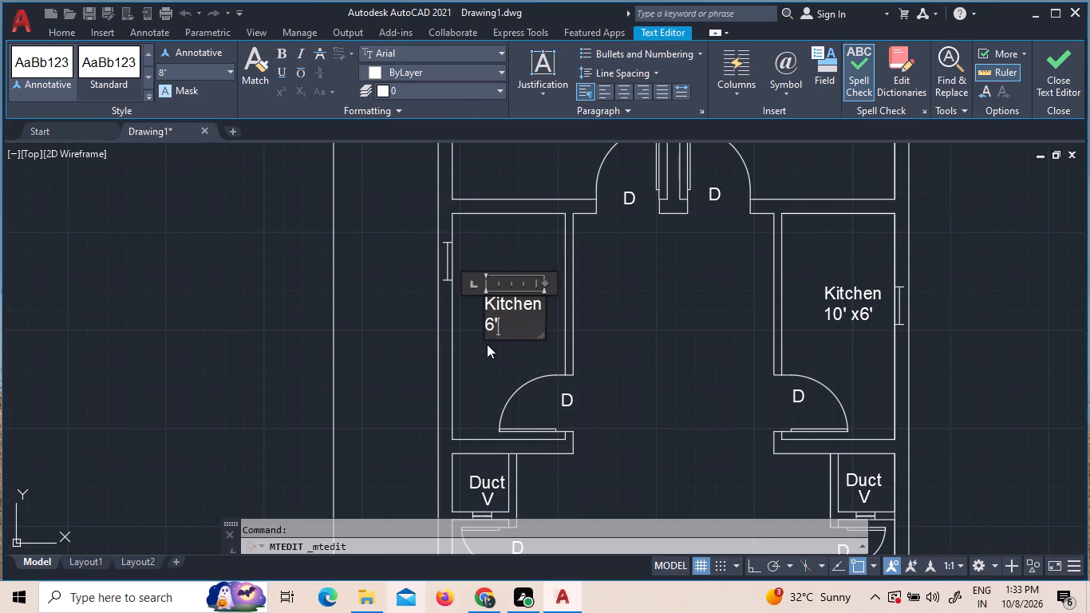
{"action": "key", "text": "x"}
{"action": "type", "text": "12'"}
{"action": "left_click", "coordinate": [484, 390]}
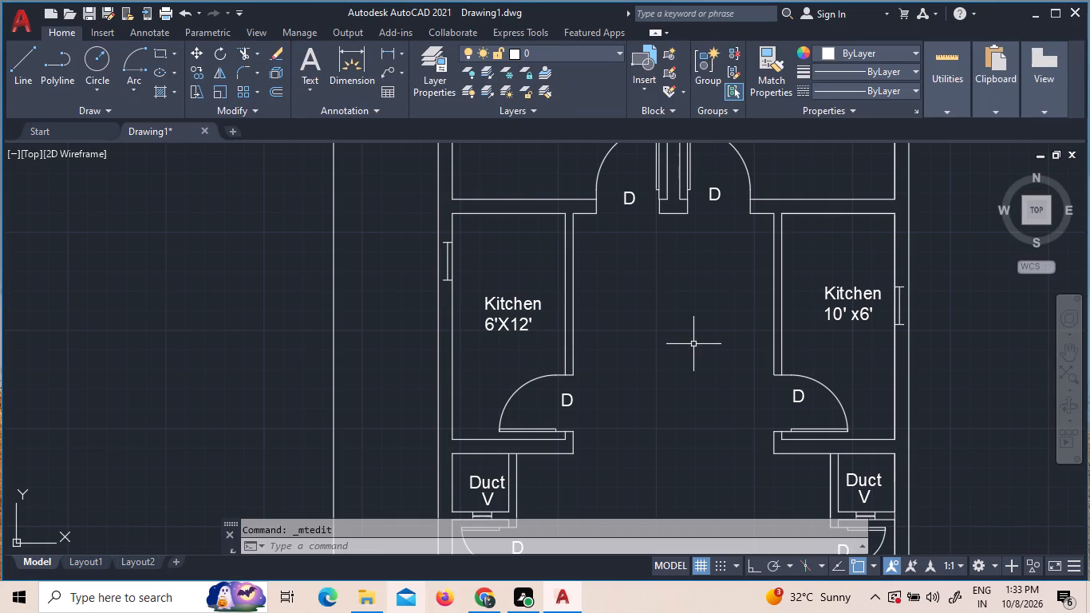
Erase the "Kitchen 10' x6'" label from the third floor's right kitchen.
{"action": "left_click", "coordinate": [863, 317]}
{"action": "right_click", "coordinate": [856, 298]}
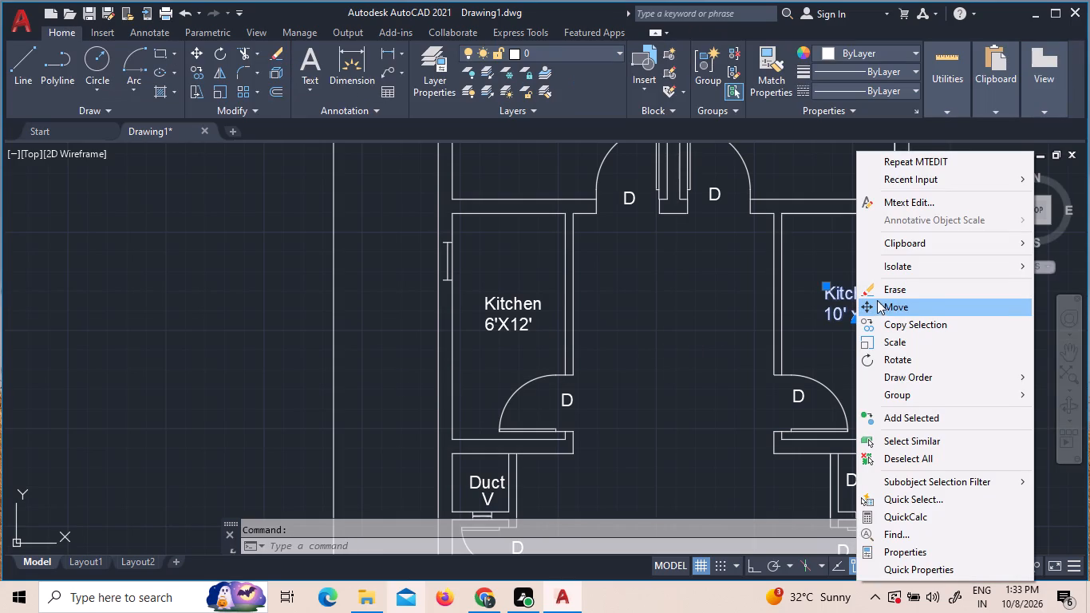
{"action": "left_click", "coordinate": [885, 289]}
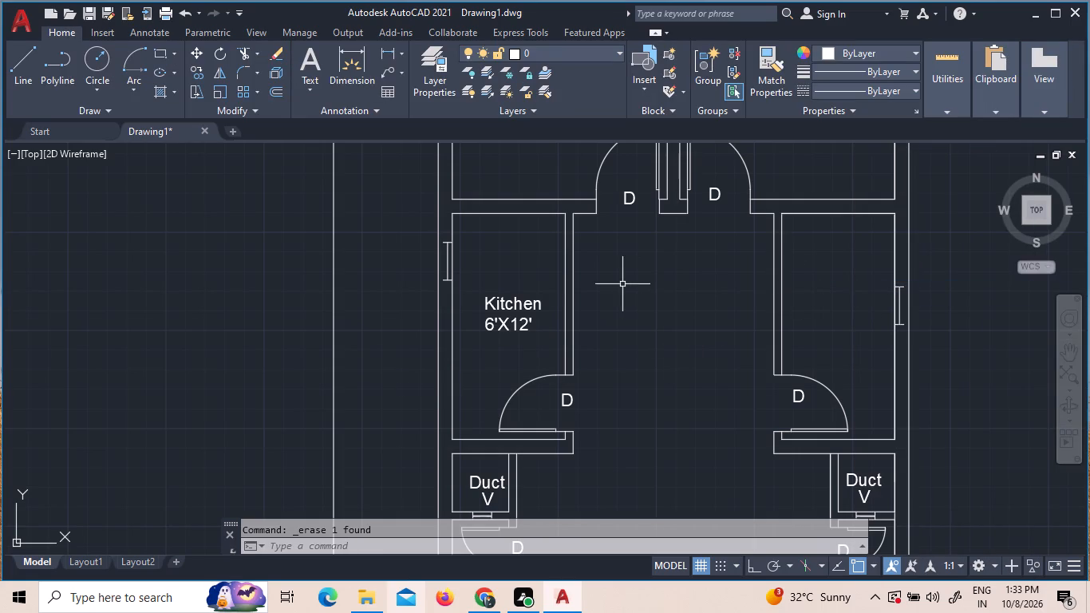
Copy the "Kitchen 6'X12'" label horizontally, about 16'-11", from the left kitchen into the right kitchen.
{"action": "left_click", "coordinate": [527, 304]}
{"action": "right_click", "coordinate": [527, 304]}
{"action": "double_click", "coordinate": [566, 321]}
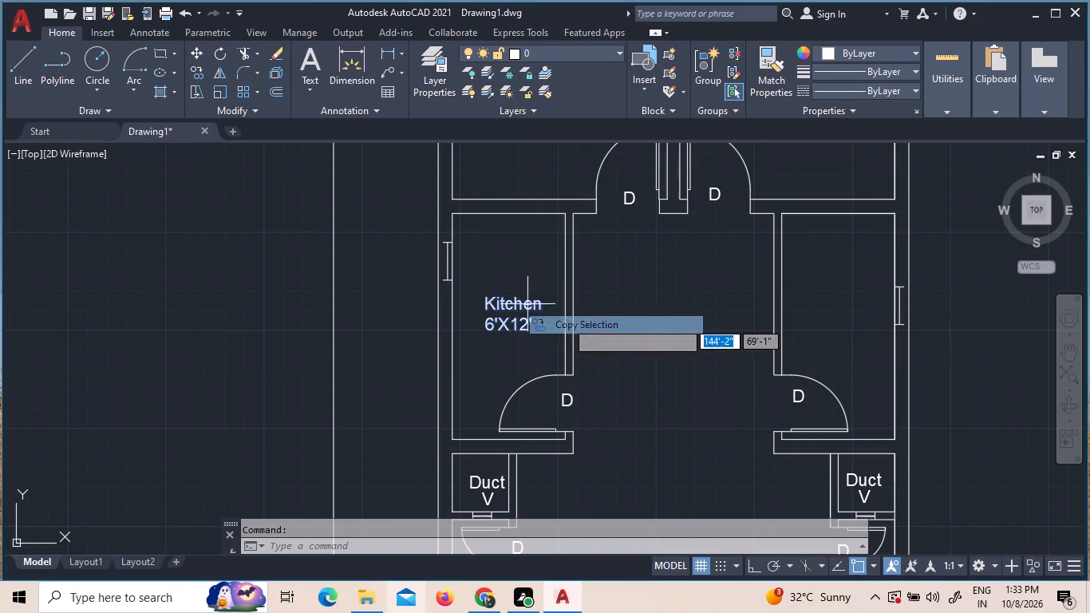
{"action": "left_click", "coordinate": [884, 322]}
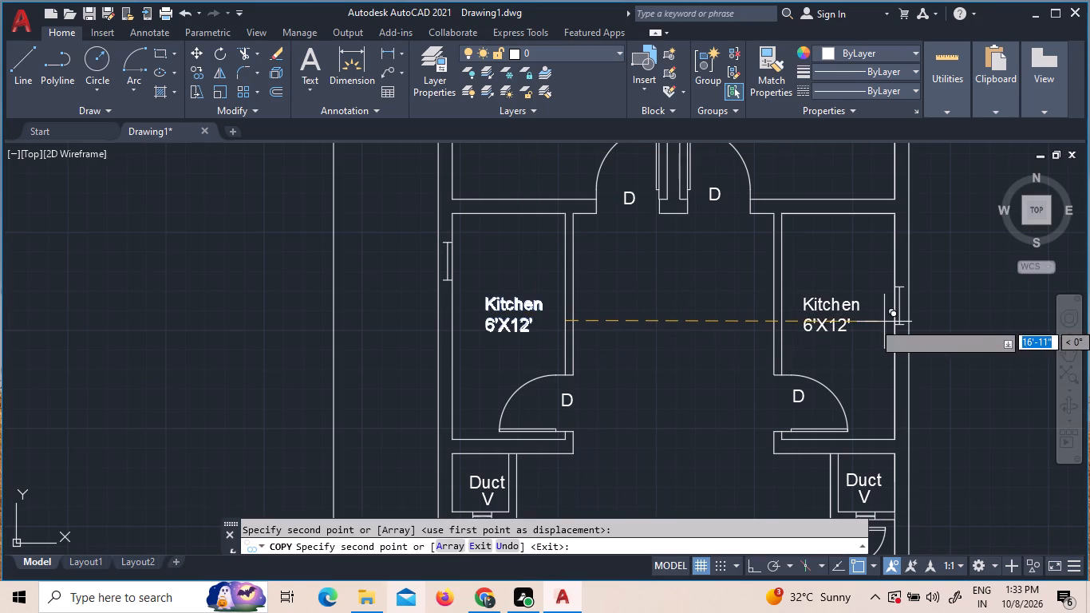
{"action": "scroll", "coordinate": [895, 407], "scroll_direction": "down", "scroll_amount": 1}
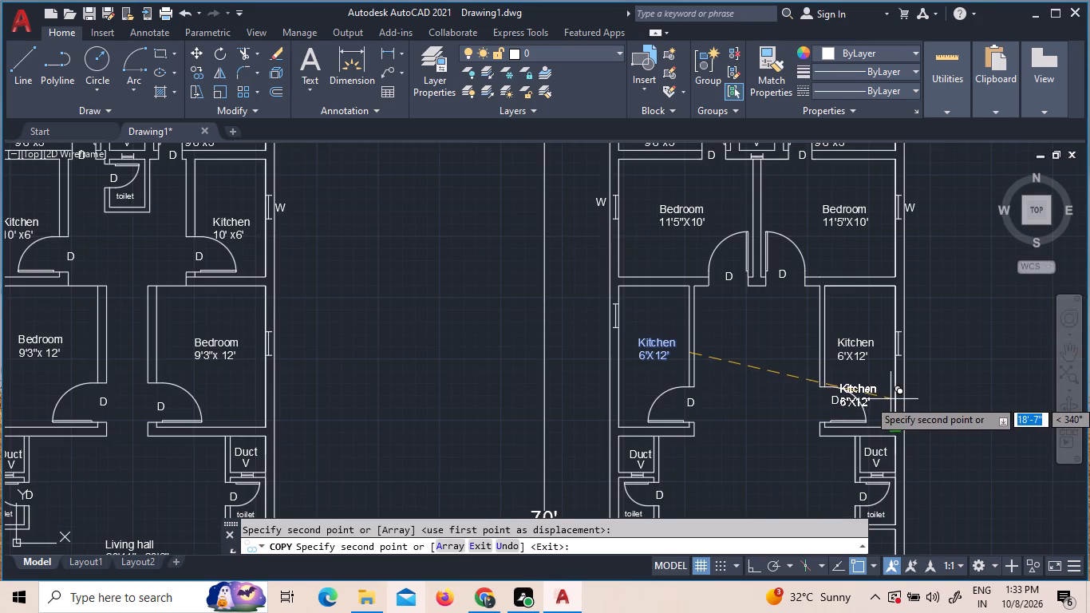
{"action": "key", "text": "Escape"}
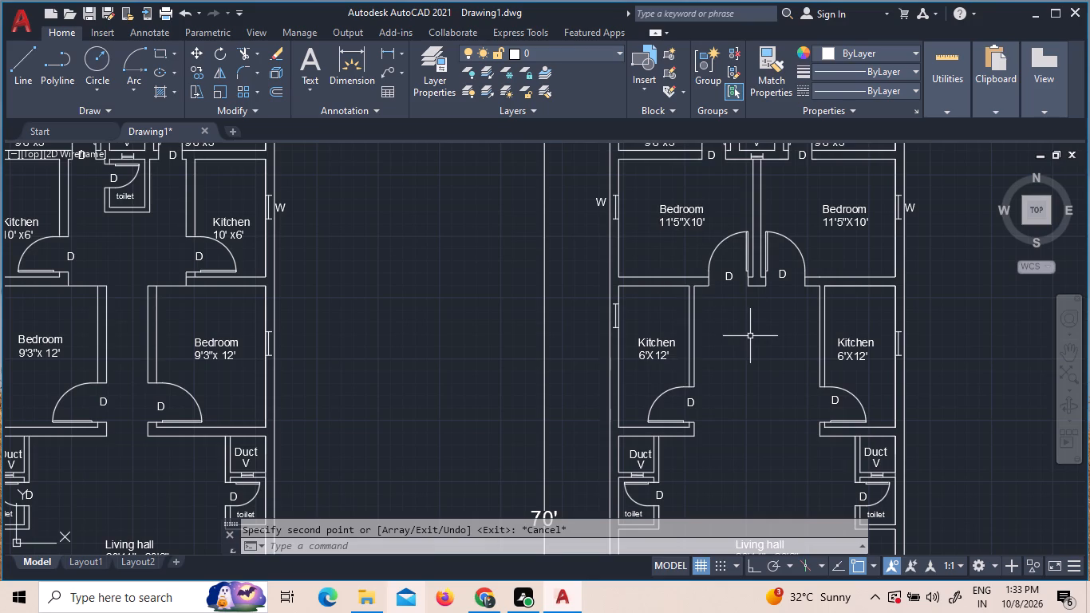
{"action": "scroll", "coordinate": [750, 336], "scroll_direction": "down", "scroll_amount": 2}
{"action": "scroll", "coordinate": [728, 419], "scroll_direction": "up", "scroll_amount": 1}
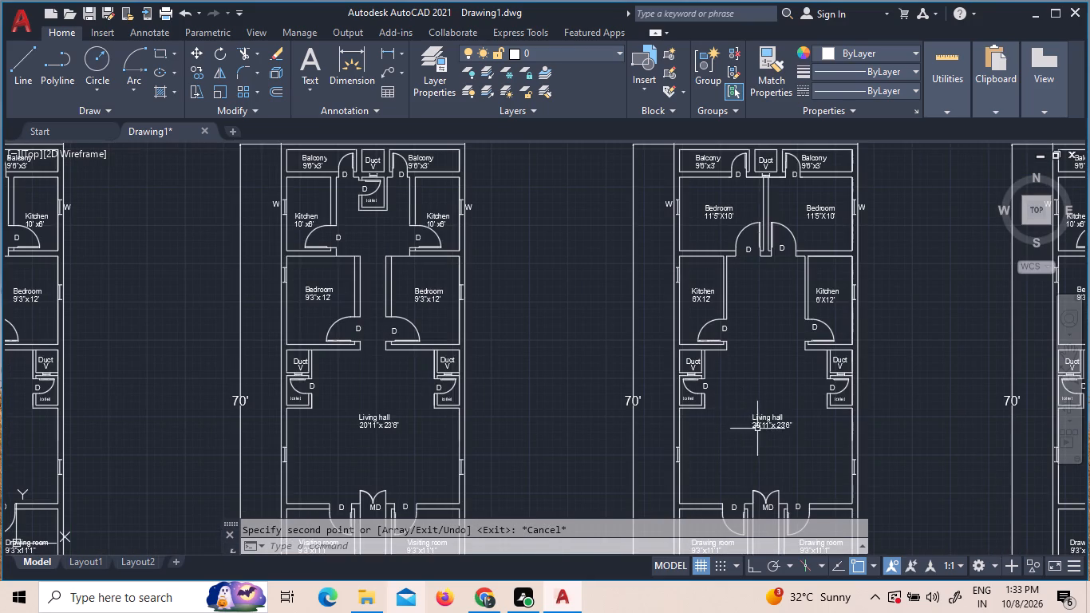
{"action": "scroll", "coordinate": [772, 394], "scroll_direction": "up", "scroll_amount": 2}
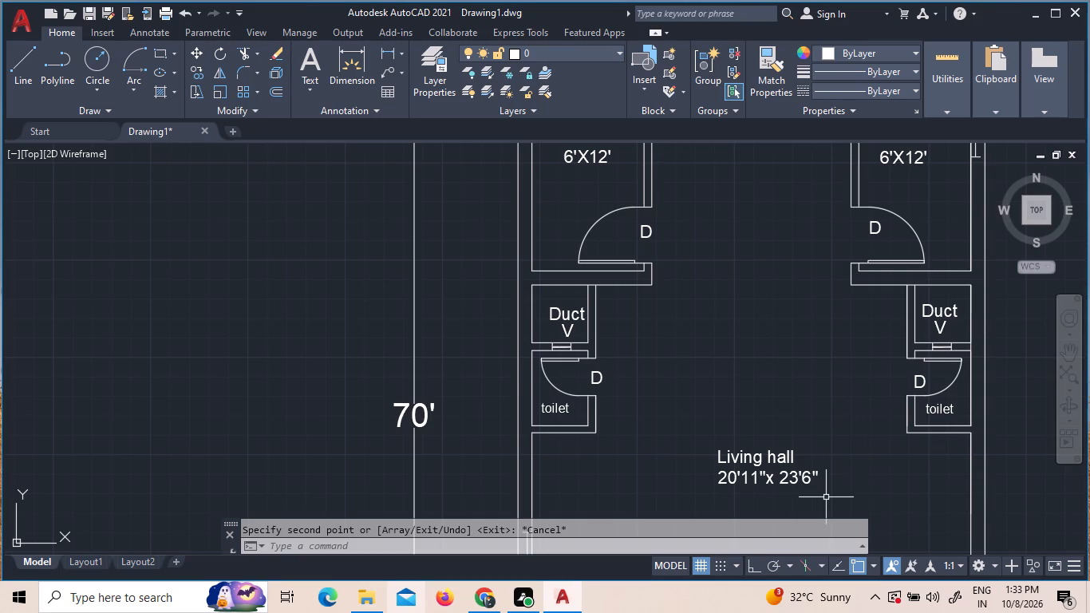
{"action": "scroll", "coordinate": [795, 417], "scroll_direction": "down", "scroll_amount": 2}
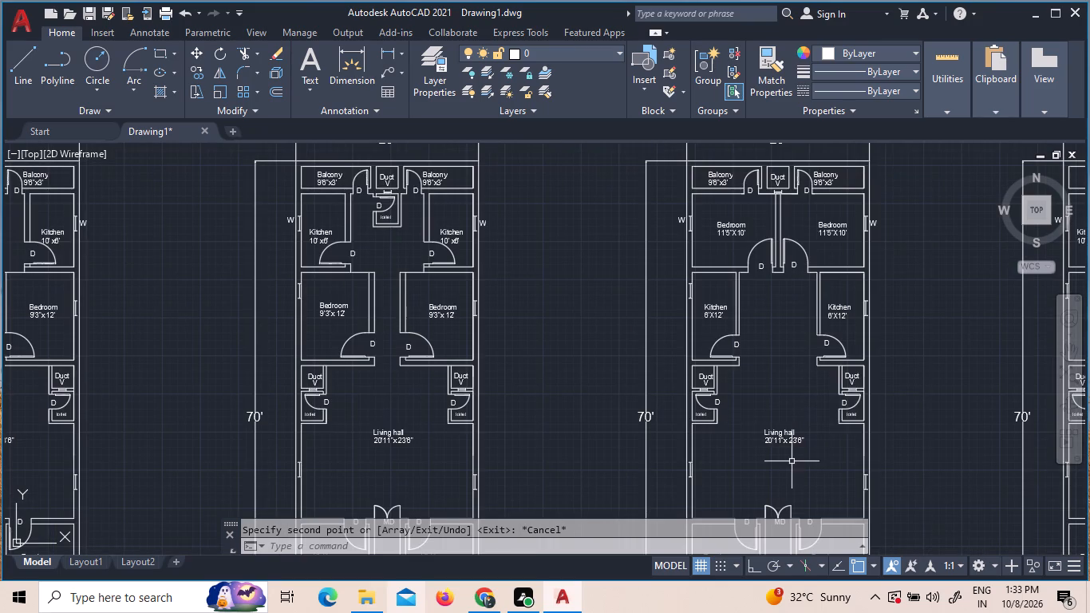
Measure the width and depth of the third floor's living hall with Quick measure.
{"action": "middle_click_drag", "start_coordinate": [794, 460], "coordinate": [767, 374]}
{"action": "left_click_drag", "start_coordinate": [788, 434], "coordinate": [766, 372]}
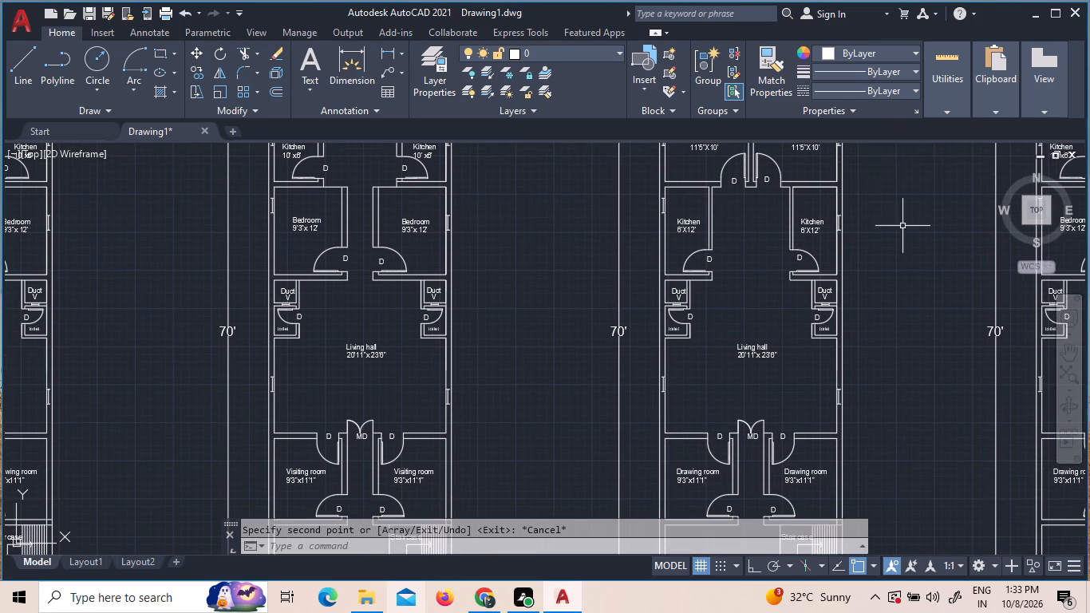
{"action": "scroll", "coordinate": [833, 310], "scroll_direction": "up", "scroll_amount": 2}
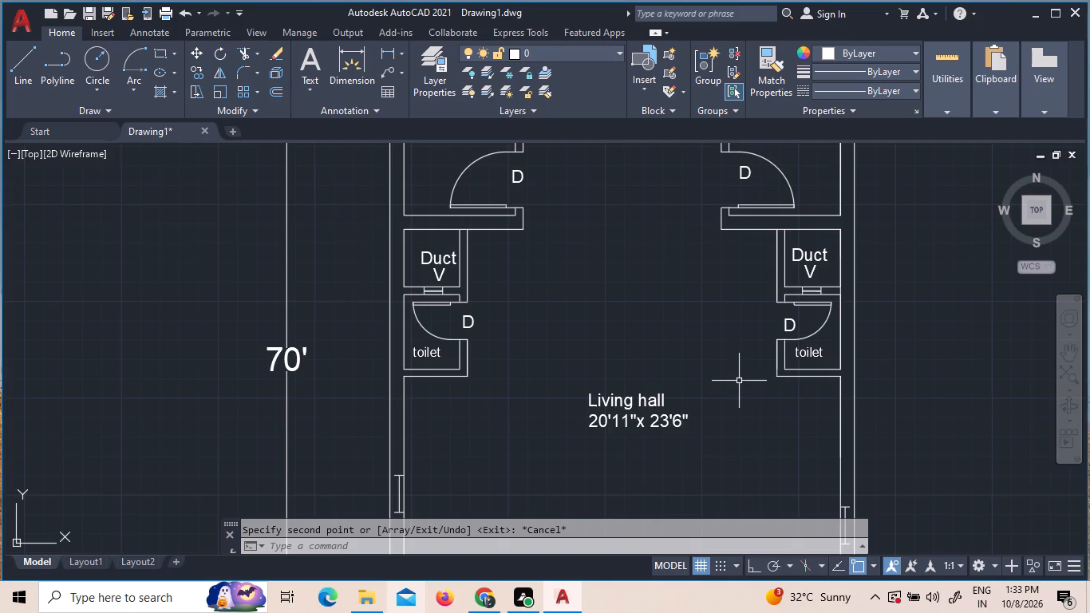
{"action": "scroll", "coordinate": [740, 380], "scroll_direction": "down", "scroll_amount": 2}
{"action": "scroll", "coordinate": [737, 454], "scroll_direction": "up", "scroll_amount": 2}
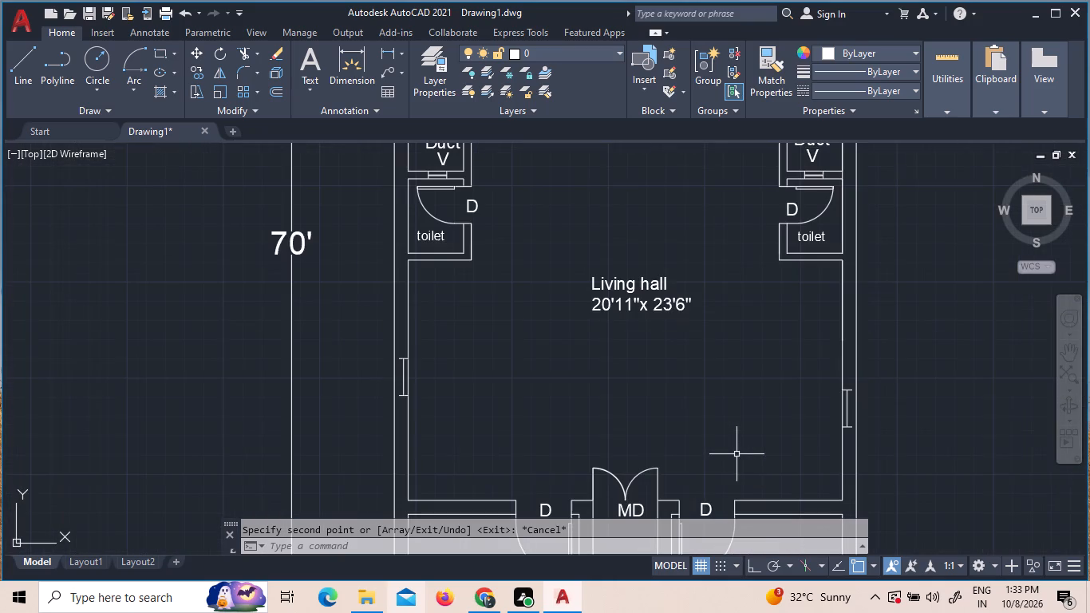
{"action": "left_click", "coordinate": [948, 88]}
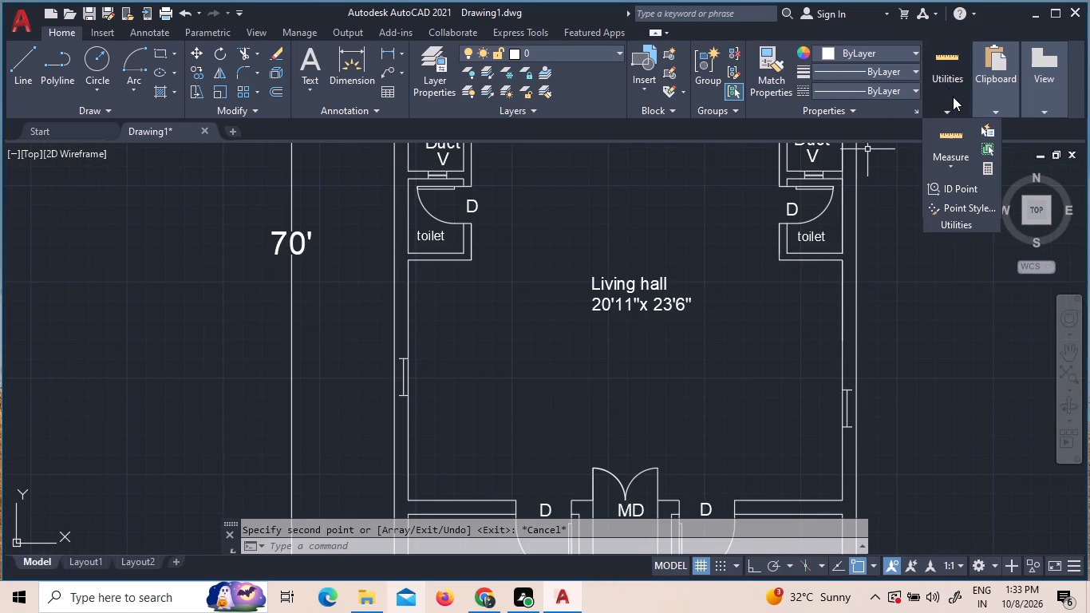
{"action": "left_click", "coordinate": [962, 136]}
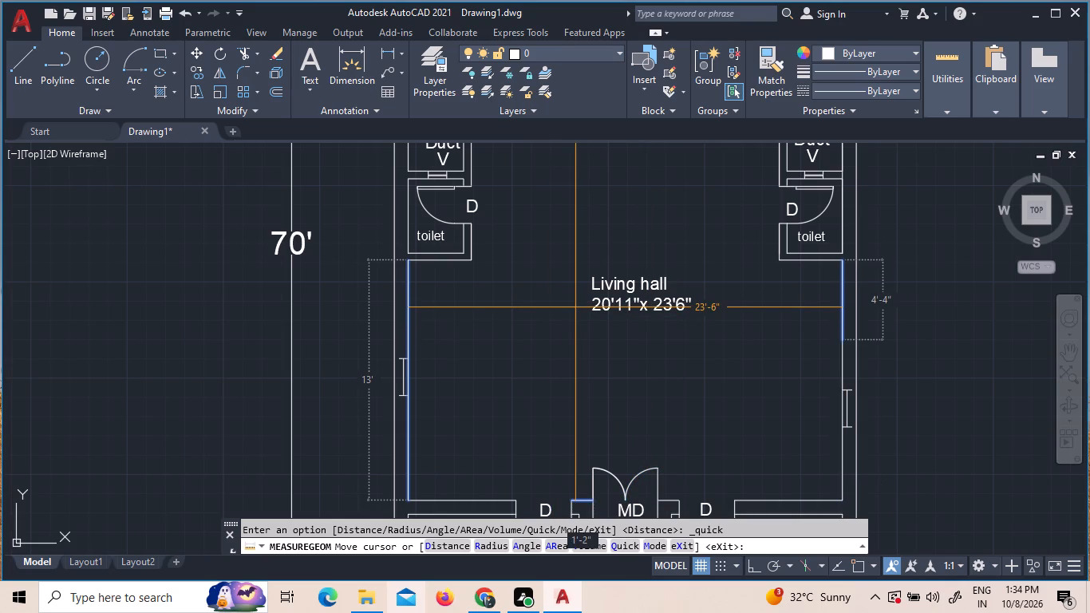
{"action": "scroll", "coordinate": [575, 308], "scroll_direction": "down", "scroll_amount": 3}
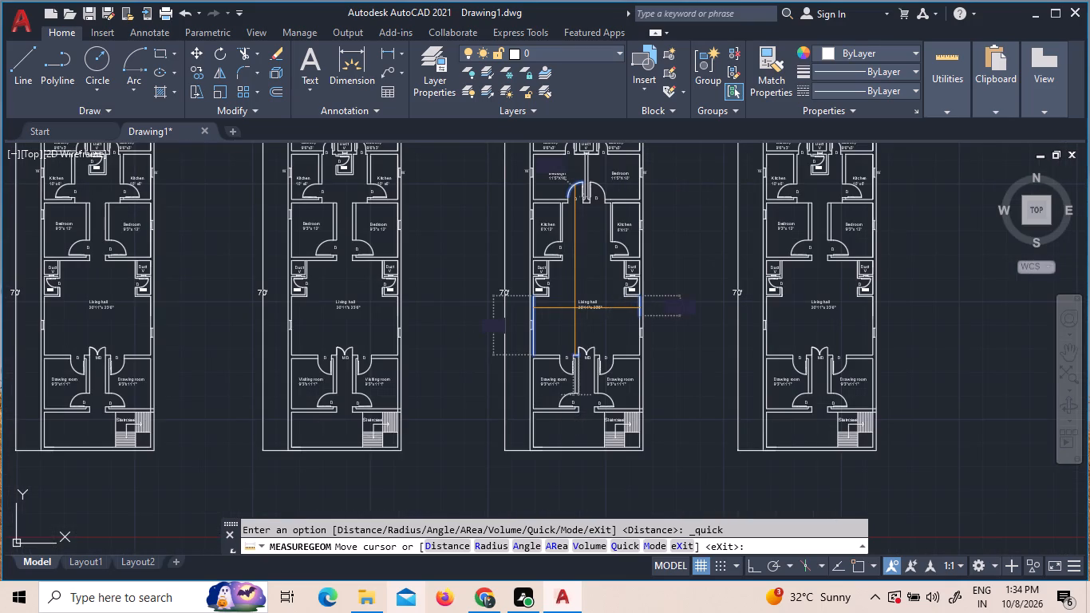
{"action": "scroll", "coordinate": [575, 308], "scroll_direction": "up", "scroll_amount": 1}
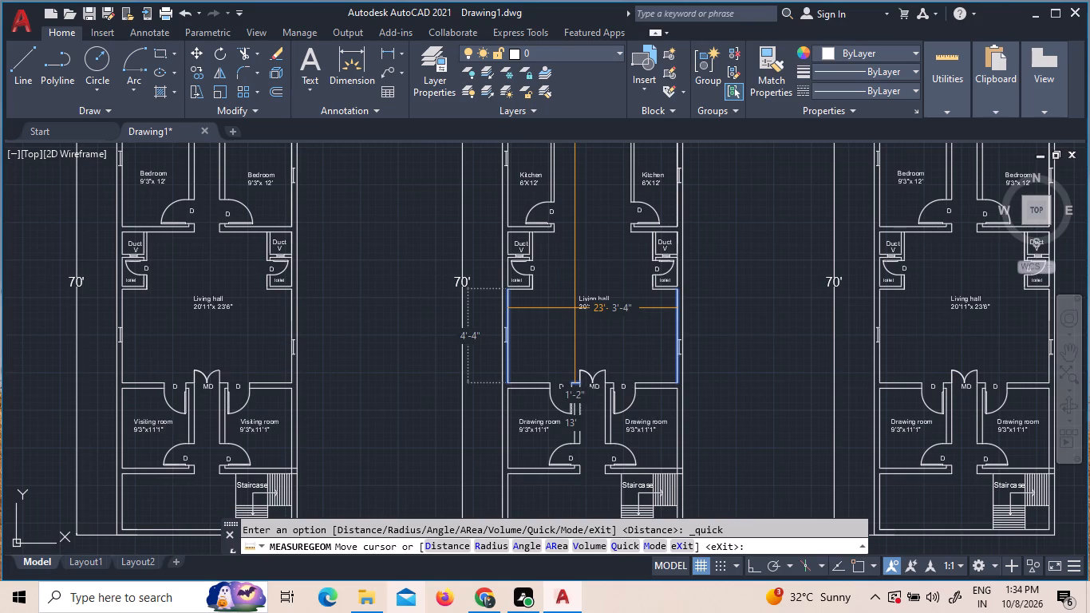
{"action": "scroll", "coordinate": [575, 308], "scroll_direction": "down", "scroll_amount": 2}
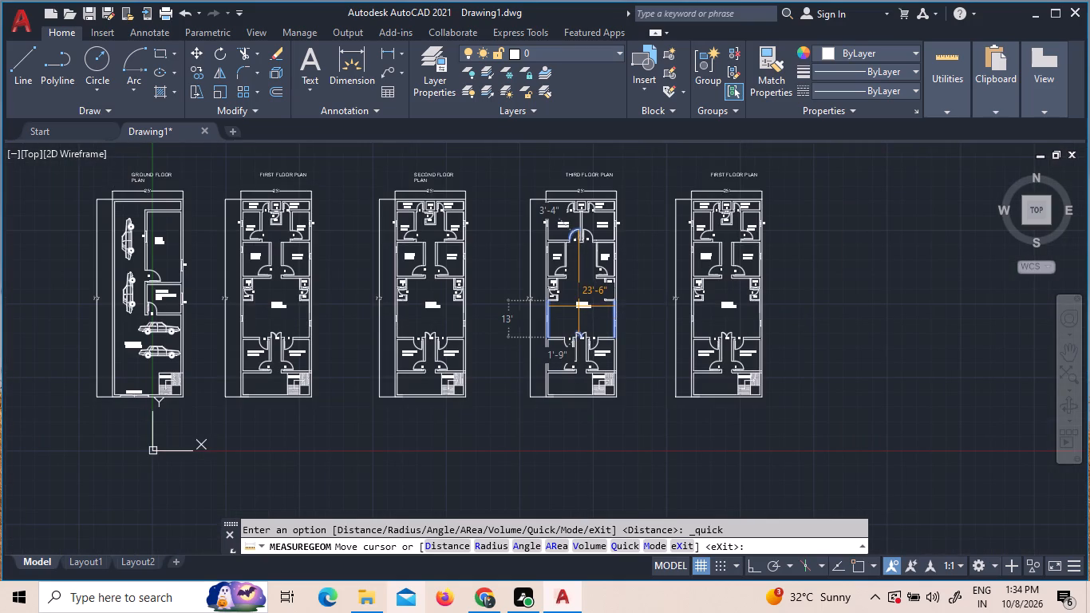
{"action": "scroll", "coordinate": [580, 307], "scroll_direction": "up", "scroll_amount": 5}
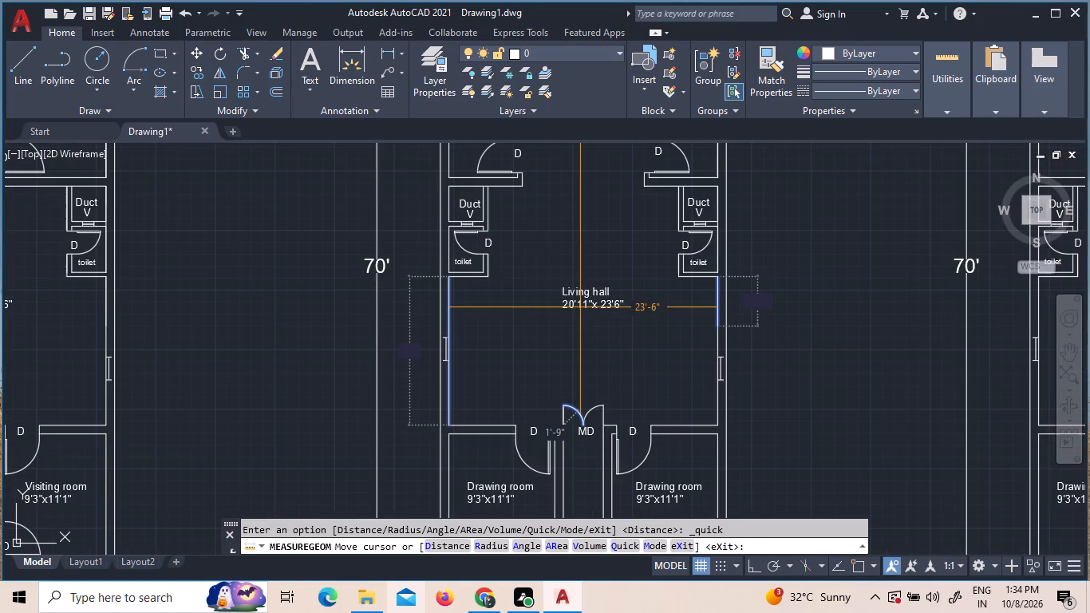
{"action": "scroll", "coordinate": [580, 307], "scroll_direction": "up", "scroll_amount": 2}
{"action": "scroll", "coordinate": [580, 307], "scroll_direction": "down", "scroll_amount": 2}
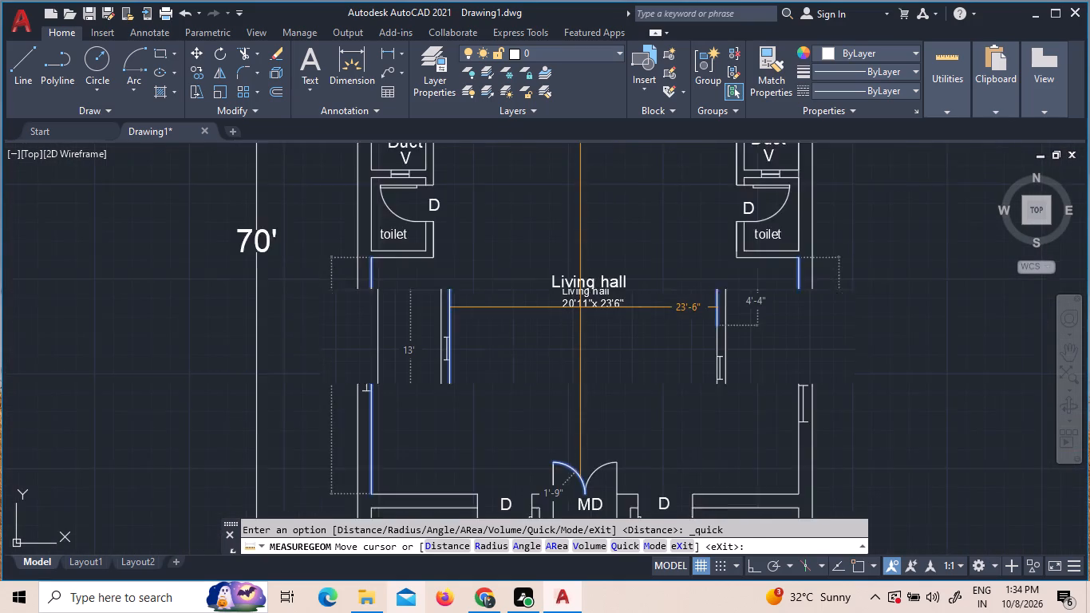
{"action": "scroll", "coordinate": [580, 310], "scroll_direction": "down", "scroll_amount": 2}
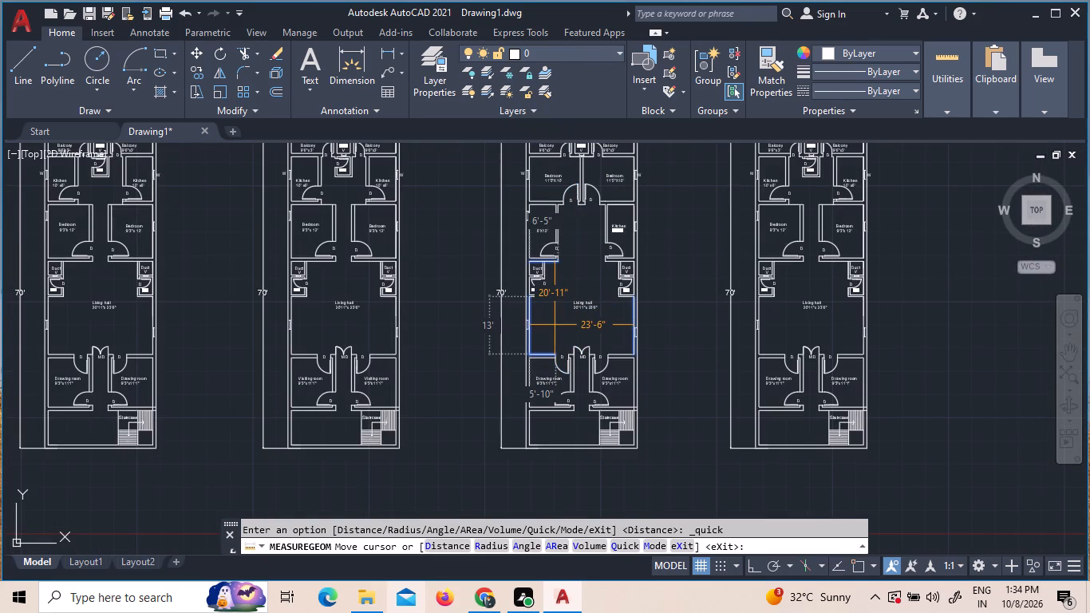
{"action": "scroll", "coordinate": [555, 325], "scroll_direction": "up", "scroll_amount": 1}
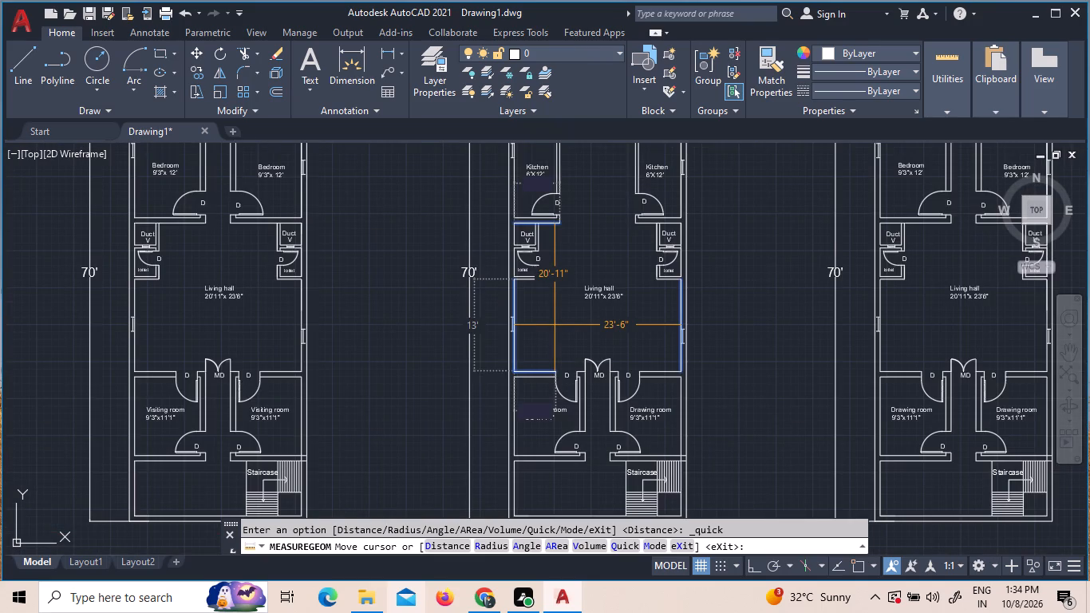
{"action": "scroll", "coordinate": [555, 325], "scroll_direction": "up", "scroll_amount": 1}
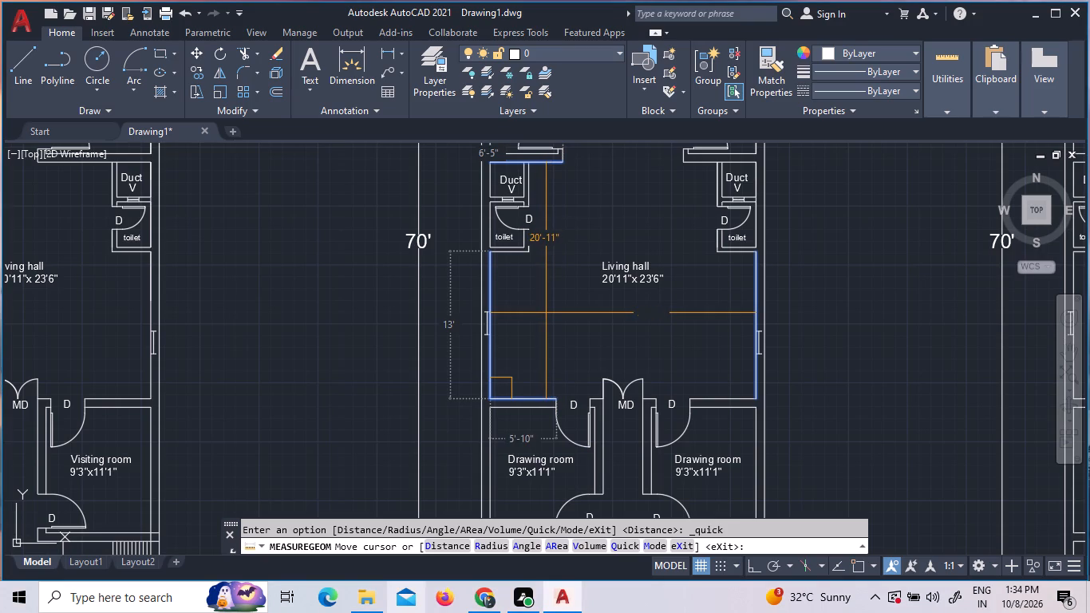
{"action": "key", "text": "Escape"}
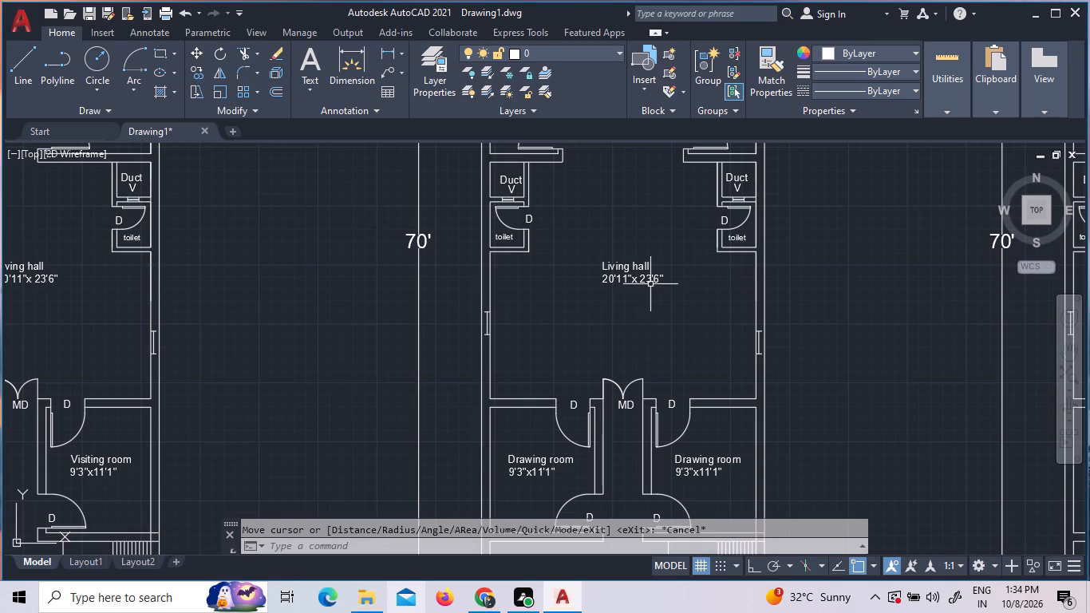
Change the size in the third floor's living hall label to 23'6"X20'11".
{"action": "triple_click", "coordinate": [650, 284]}
{"action": "left_click", "coordinate": [651, 284]}
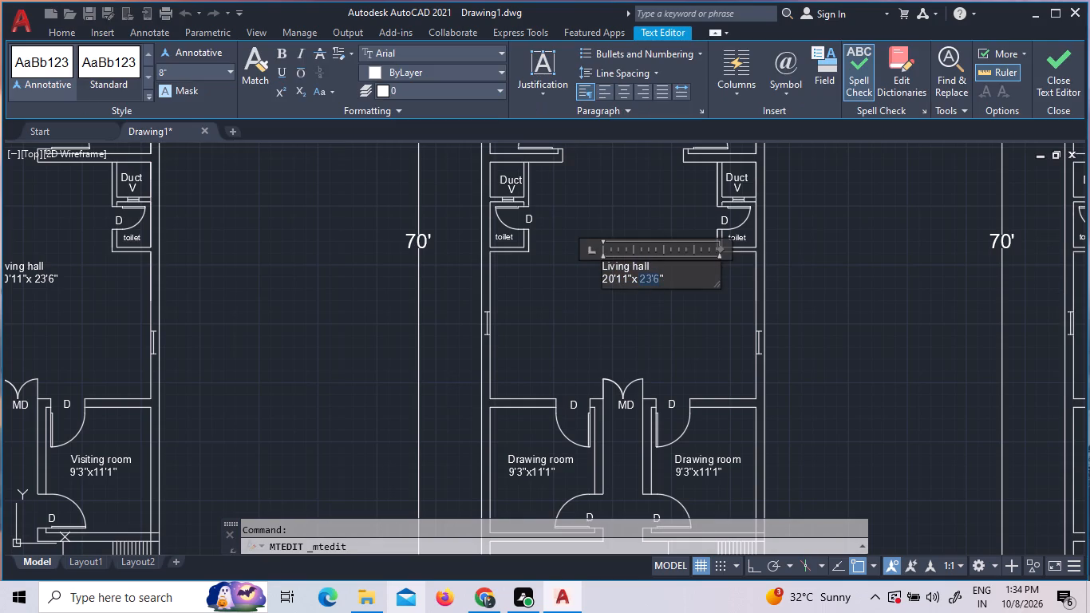
{"action": "left_click_drag", "start_coordinate": [667, 278], "coordinate": [600, 284]}
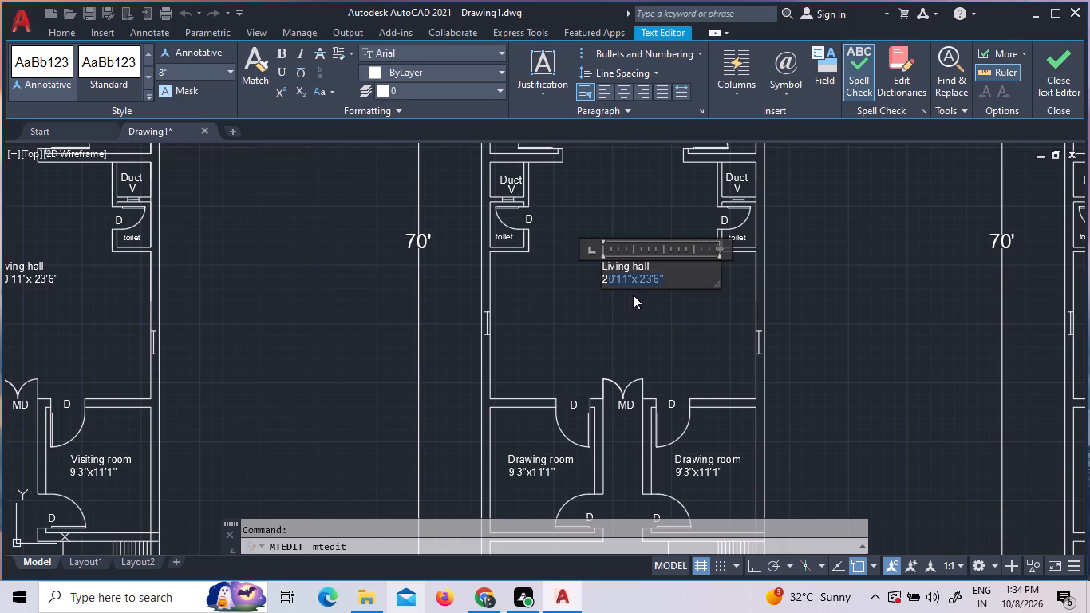
{"action": "left_click", "coordinate": [633, 277]}
{"action": "left_click_drag", "start_coordinate": [630, 277], "coordinate": [600, 279]}
{"action": "right_click", "coordinate": [601, 279]}
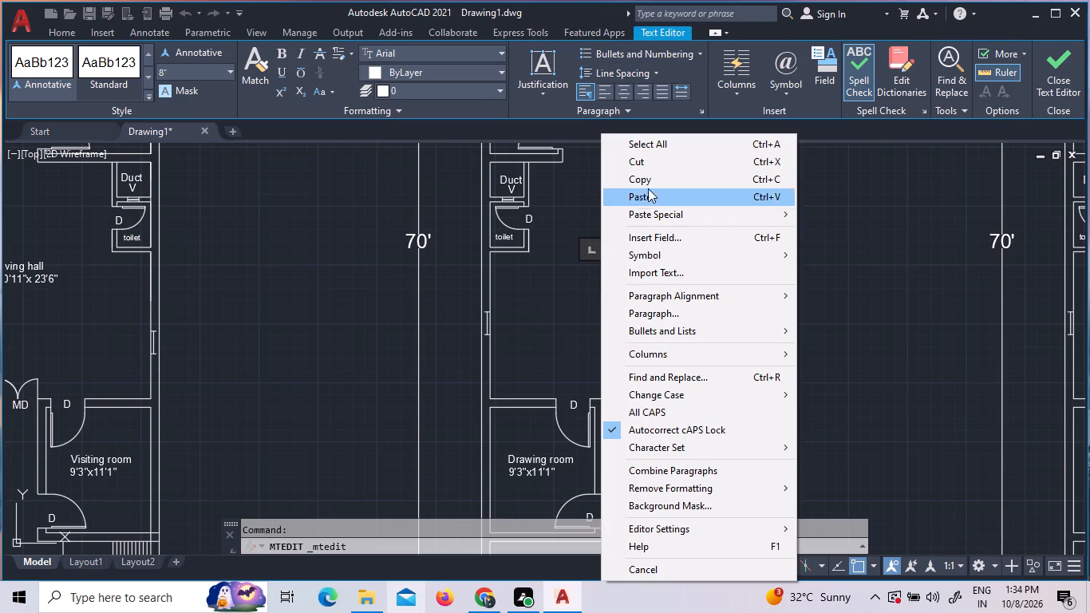
{"action": "left_click", "coordinate": [648, 187]}
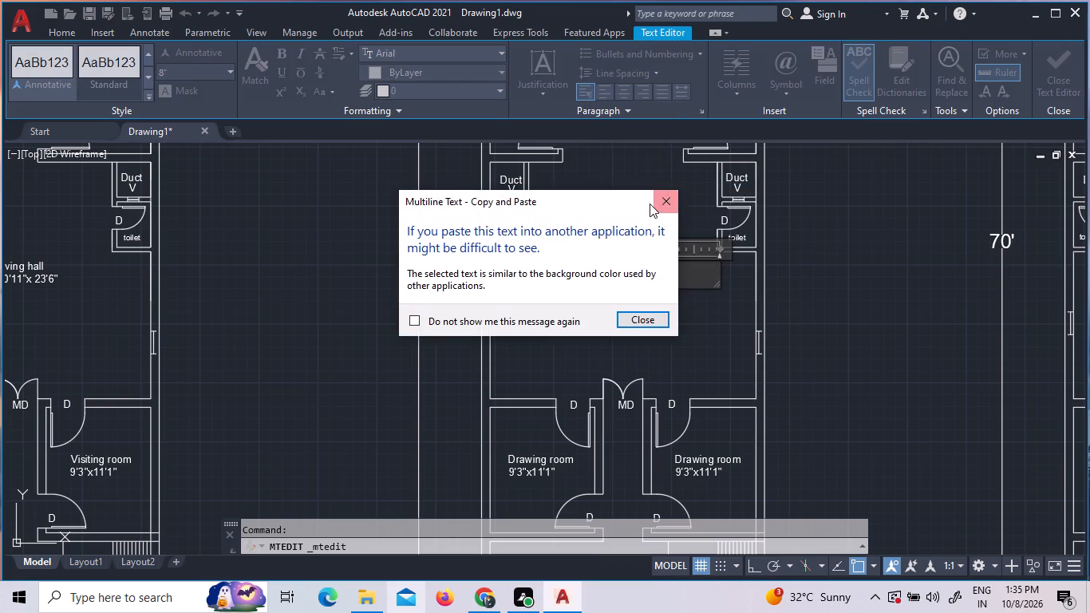
{"action": "left_click", "coordinate": [665, 210]}
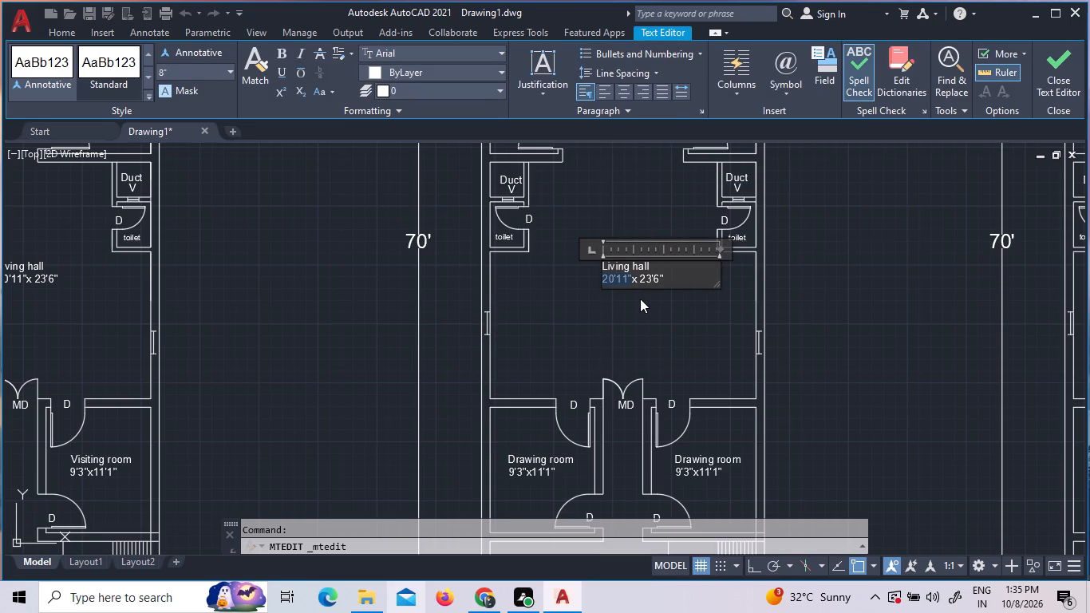
{"action": "key", "text": "Delete"}
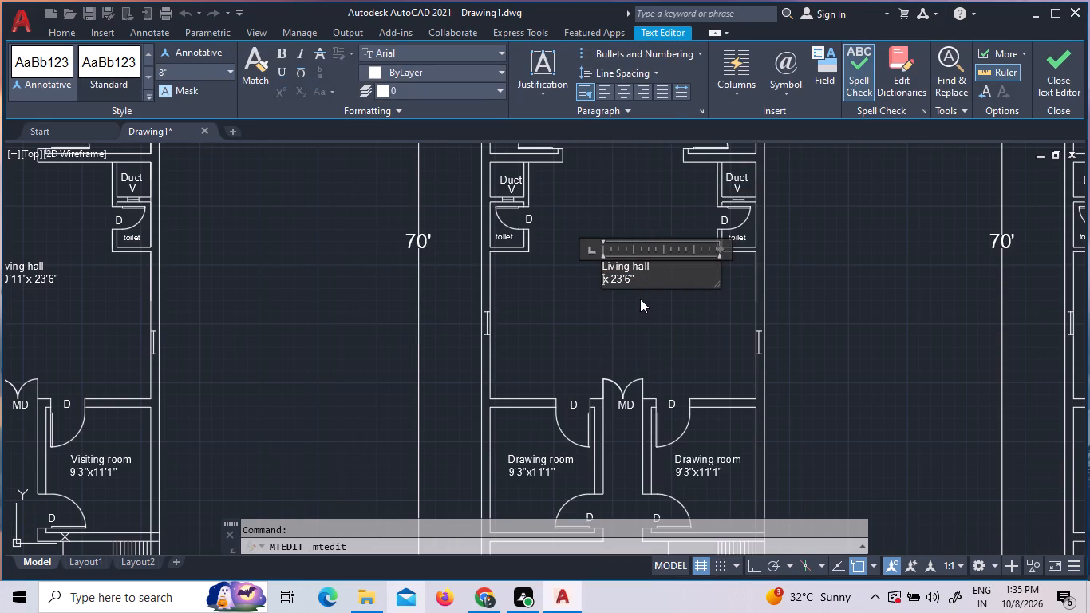
{"action": "key", "text": "0"}
{"action": "key", "text": "BackSpace"}
{"action": "key", "text": "Right"}
{"action": "key", "text": "BackSpace"}
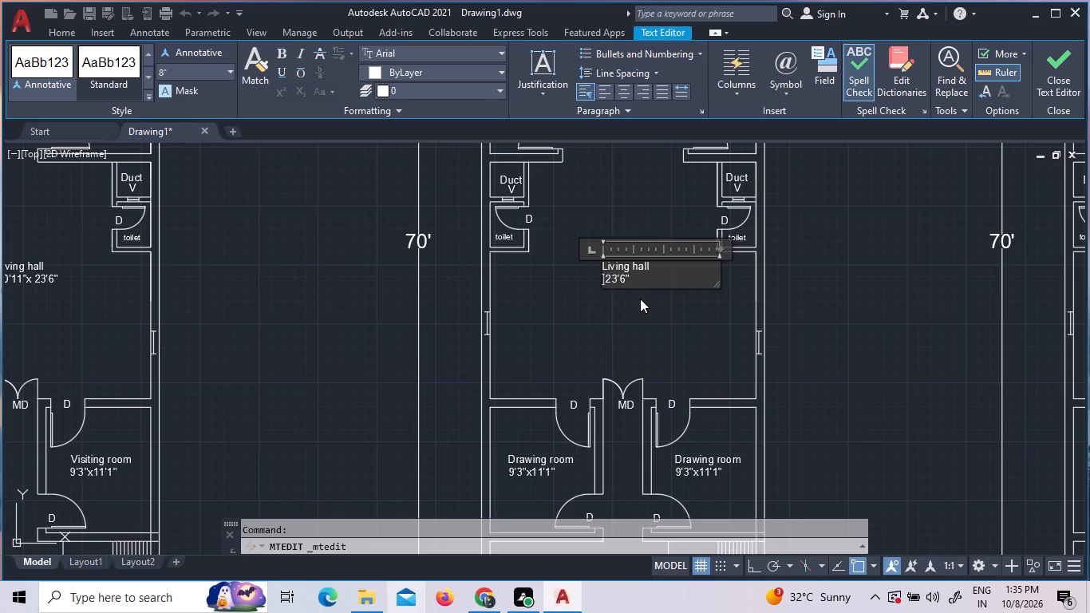
{"action": "key", "text": "Right"}
{"action": "key", "text": "BackSpace"}
{"action": "key", "text": "Right"}
{"action": "key", "text": "Right"}
{"action": "key", "text": "Right"}
{"action": "key", "text": "Right"}
{"action": "key", "text": "Right"}
{"action": "key", "text": "x"}
{"action": "key", "text": "ctrl+v"}
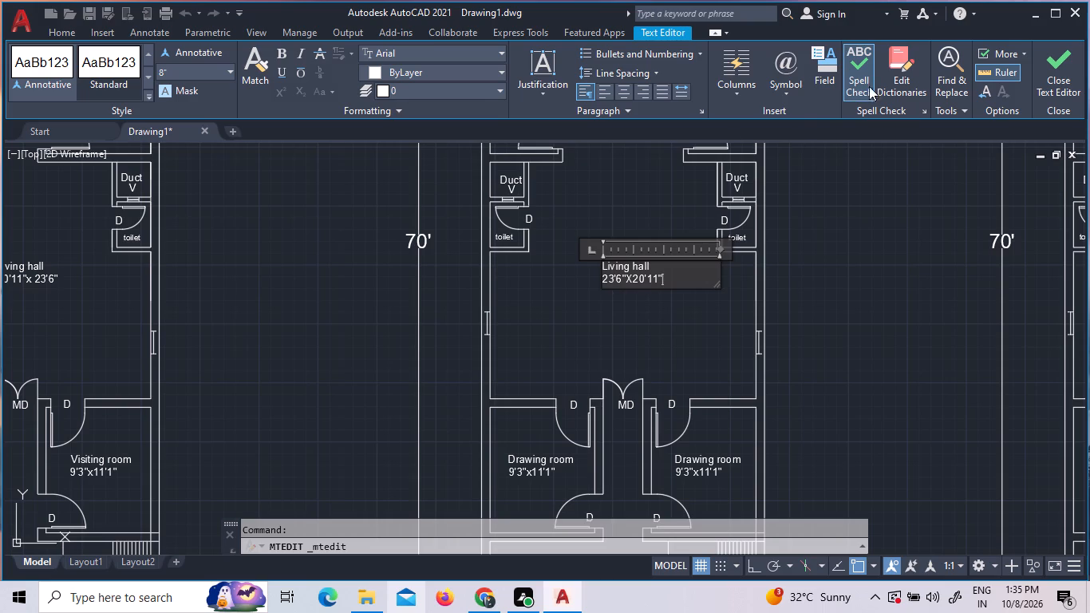
{"action": "left_click", "coordinate": [831, 208]}
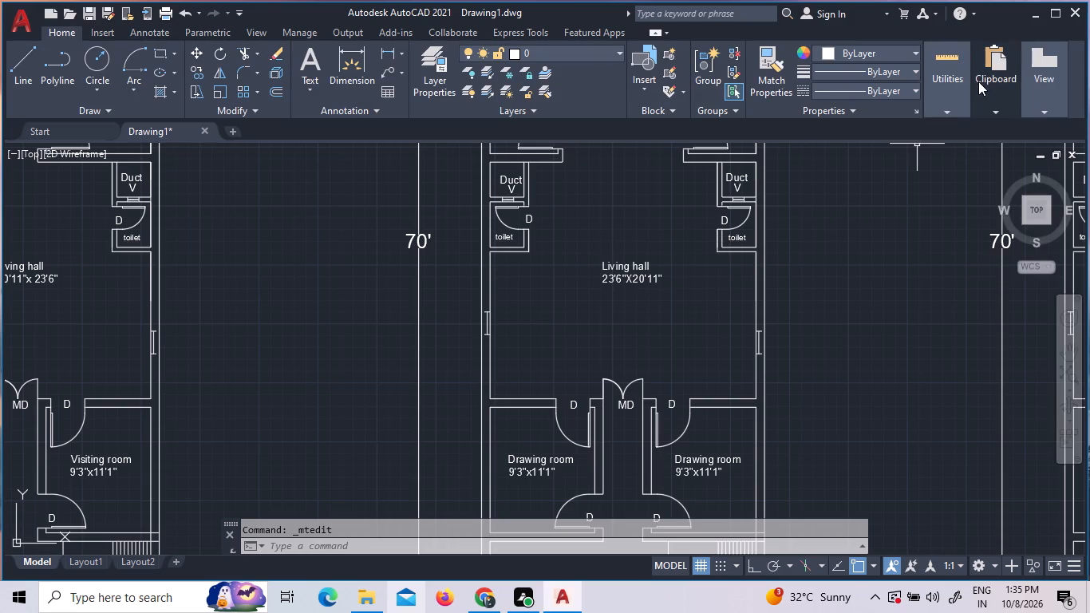
Measure the width and depth of the third and second floors' living halls with Quick measure.
{"action": "left_click", "coordinate": [978, 81]}
{"action": "left_click", "coordinate": [962, 81]}
{"action": "left_click", "coordinate": [954, 136]}
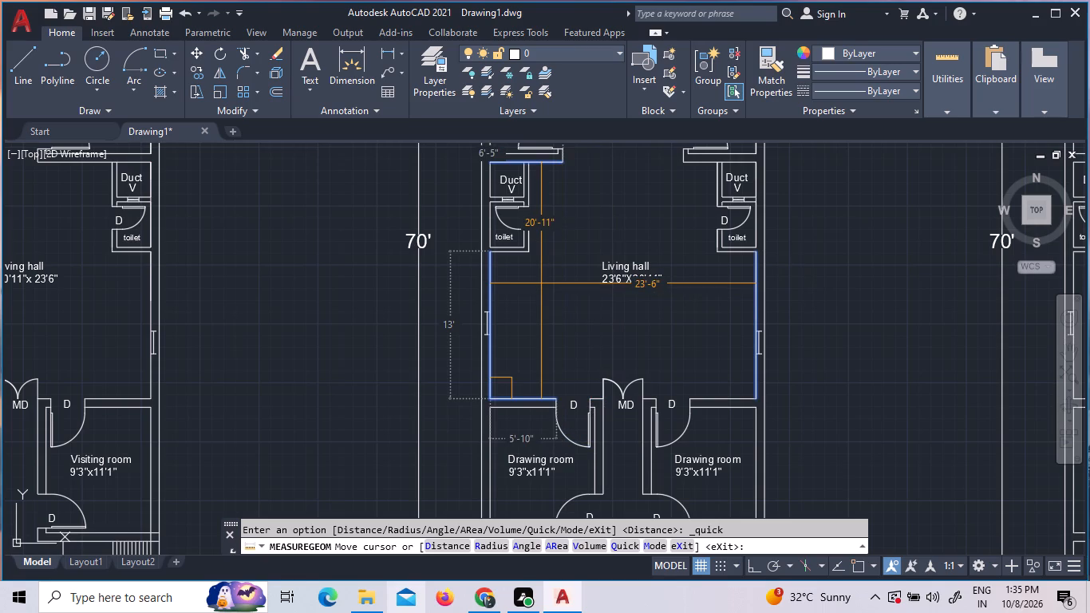
{"action": "scroll", "coordinate": [27, 306], "scroll_direction": "down", "scroll_amount": 2}
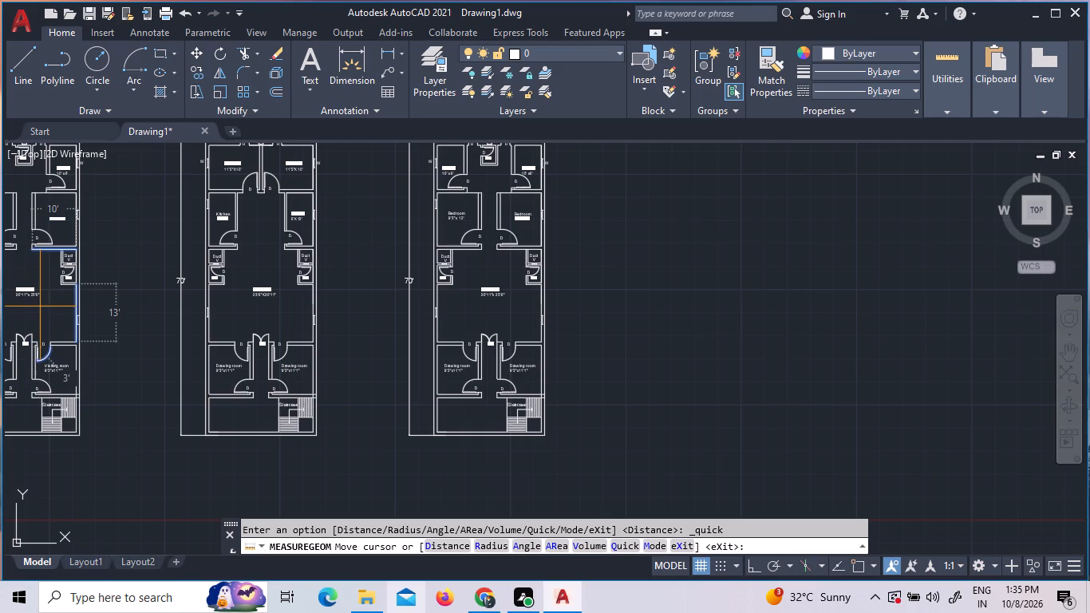
{"action": "middle_click_drag", "start_coordinate": [40, 306], "coordinate": [199, 342]}
{"action": "scroll", "coordinate": [191, 338], "scroll_direction": "up", "scroll_amount": 2}
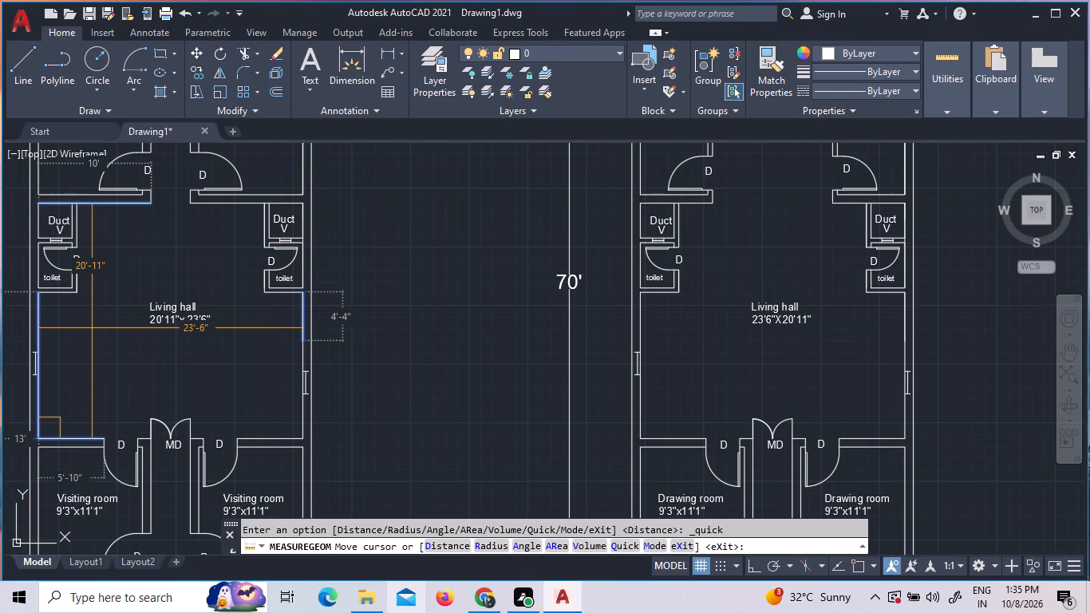
{"action": "key", "text": "Escape"}
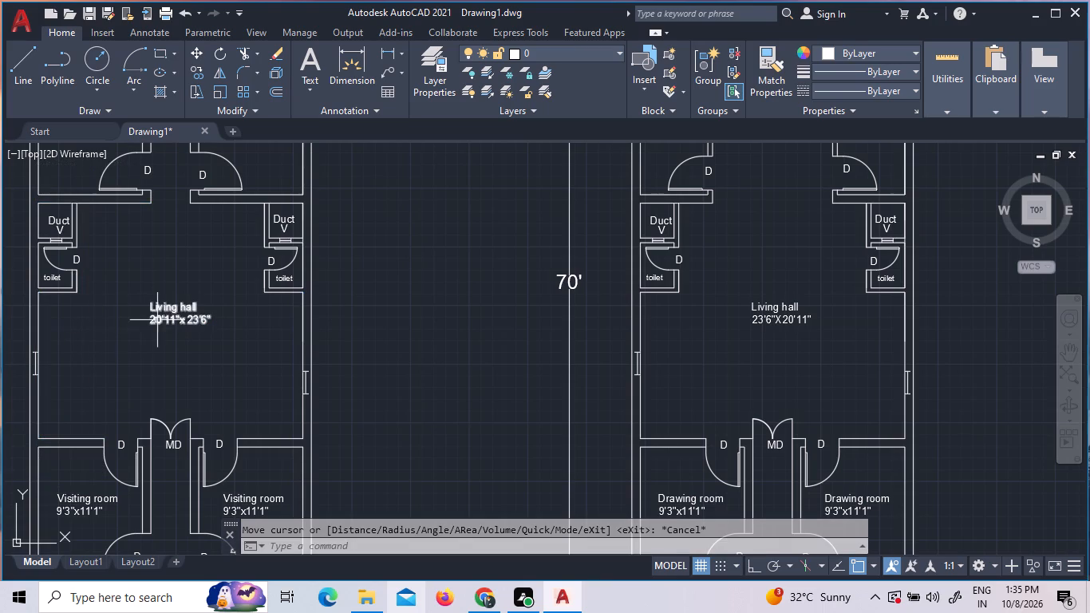
Erase the "Living hall 20'11"x 23'6"" label from the second floor plan.
{"action": "left_click", "coordinate": [164, 317]}
{"action": "right_click", "coordinate": [164, 317]}
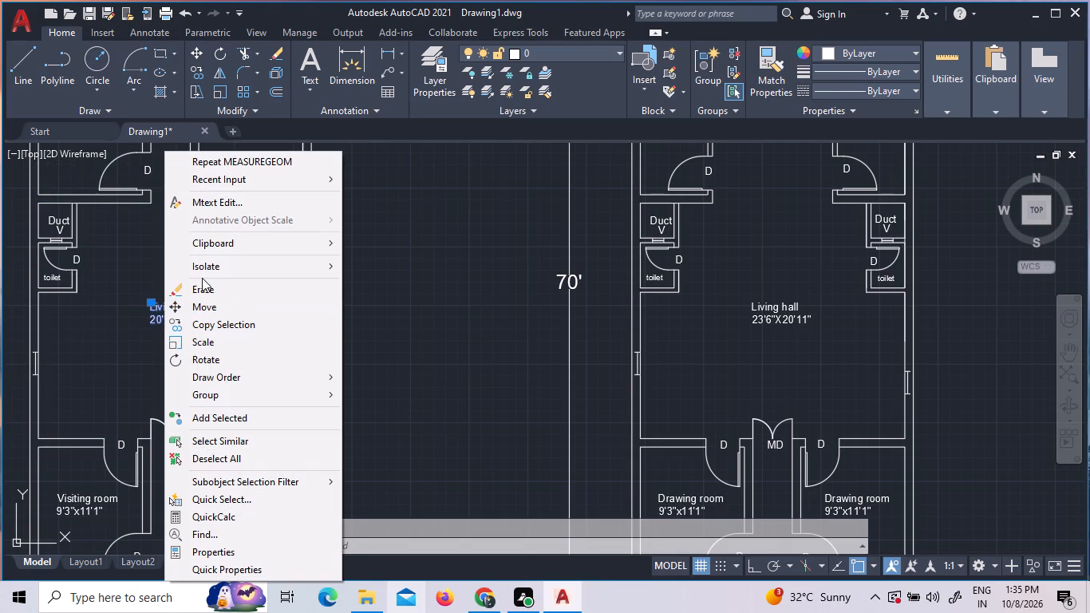
{"action": "left_click", "coordinate": [201, 283]}
Copy the third floor's "Living hall 23'6"X20'11"" label into the second floor plan's living hall.
{"action": "left_click", "coordinate": [776, 315]}
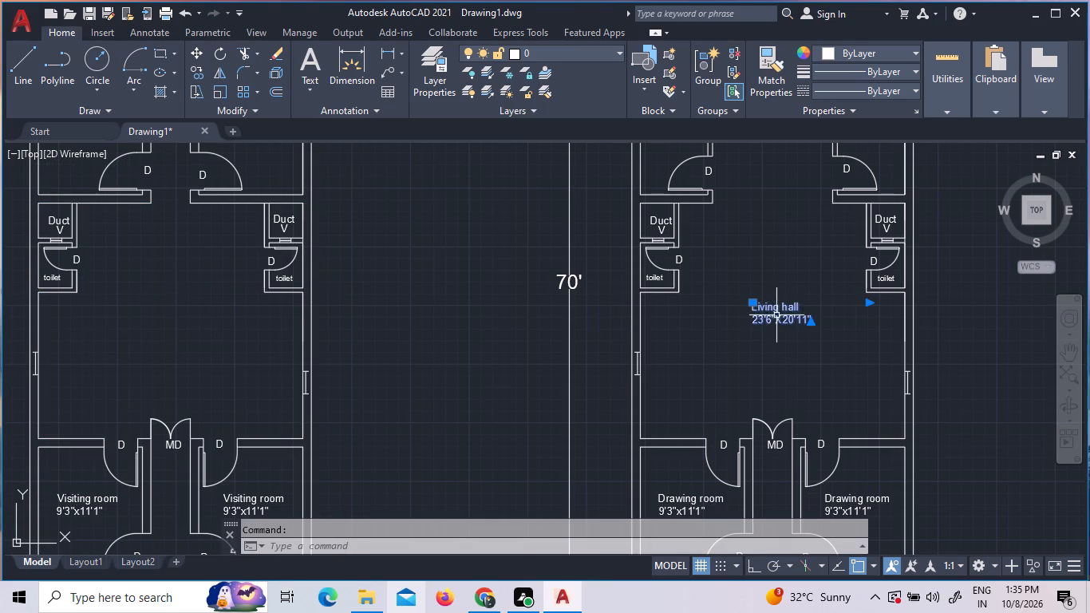
{"action": "right_click", "coordinate": [770, 314]}
{"action": "left_click", "coordinate": [788, 318]}
{"action": "left_click", "coordinate": [787, 320]}
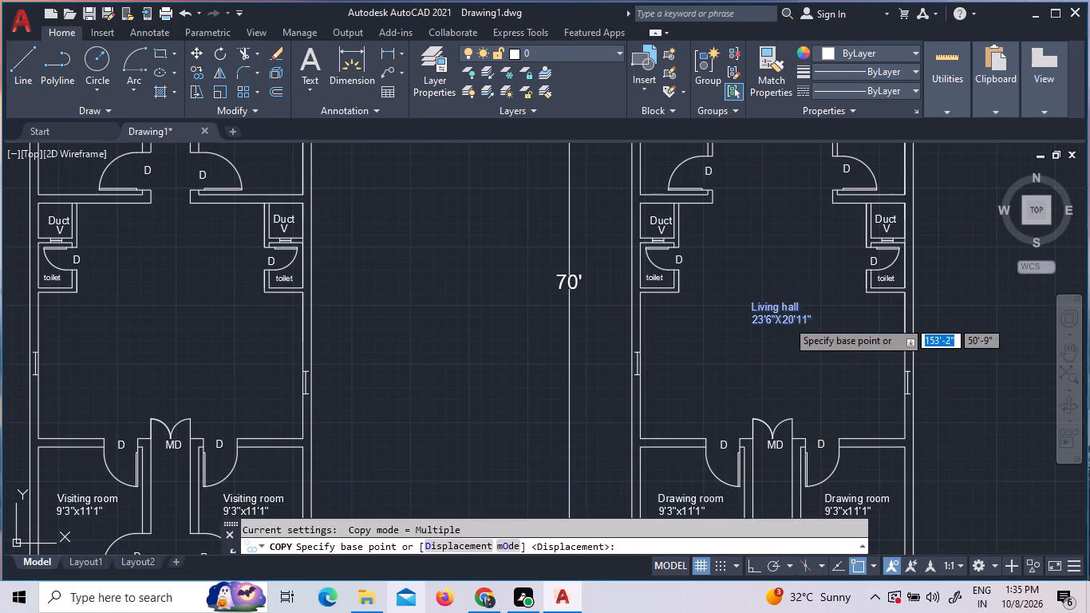
{"action": "left_click", "coordinate": [172, 322]}
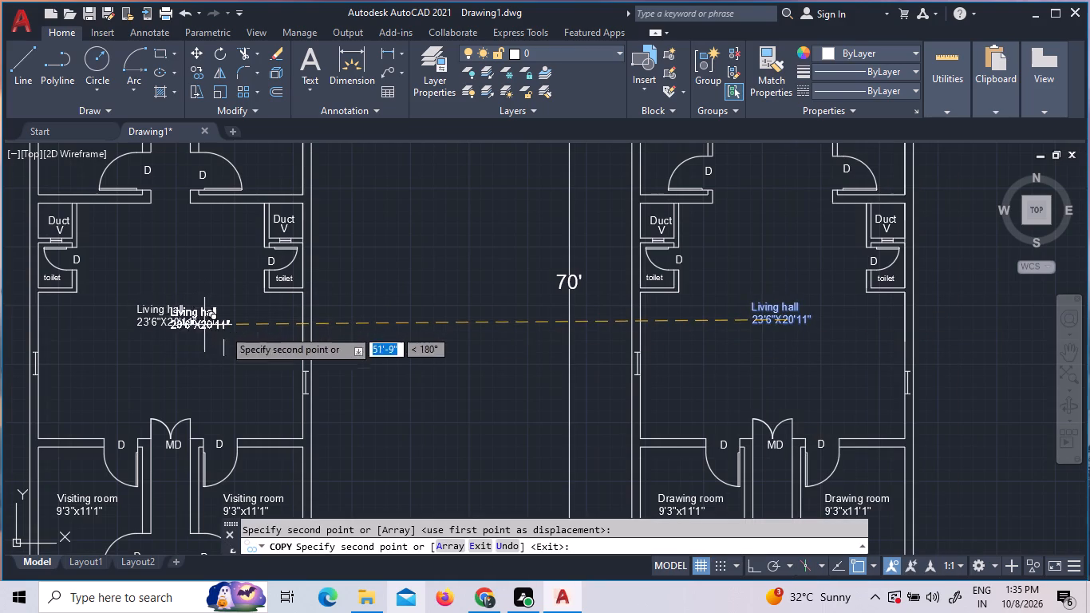
{"action": "key", "text": "Escape"}
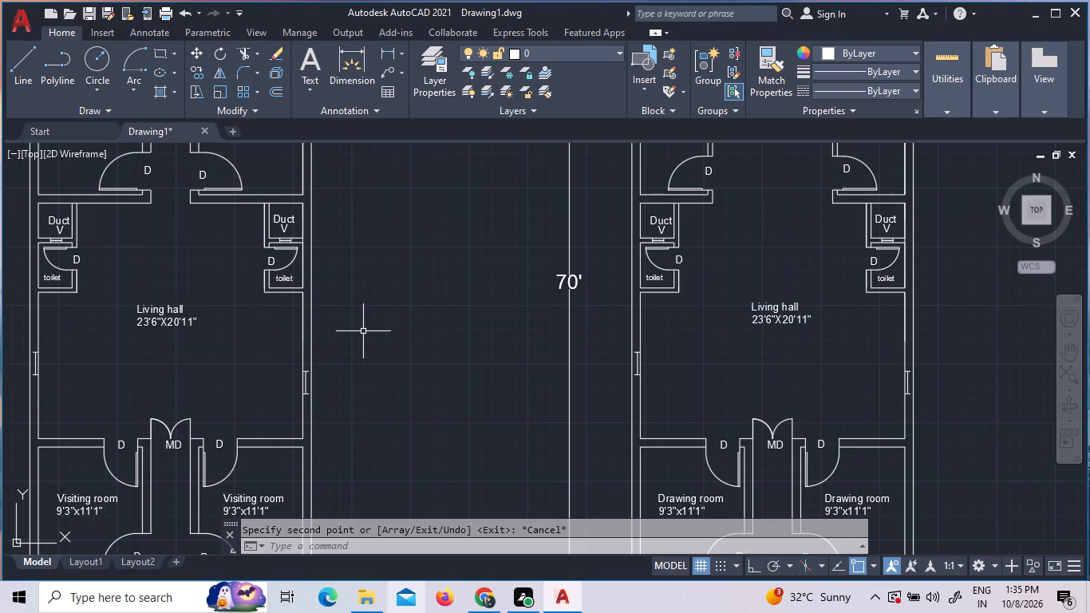
Change "Drawing" to "Guest" in the label of the third floor plan's left-hand drawing room, away from the staircase.
{"action": "scroll", "coordinate": [363, 331], "scroll_direction": "down", "scroll_amount": 1}
{"action": "middle_click_drag", "start_coordinate": [677, 339], "coordinate": [657, 352]}
{"action": "scroll", "coordinate": [677, 339], "scroll_direction": "down", "scroll_amount": 1}
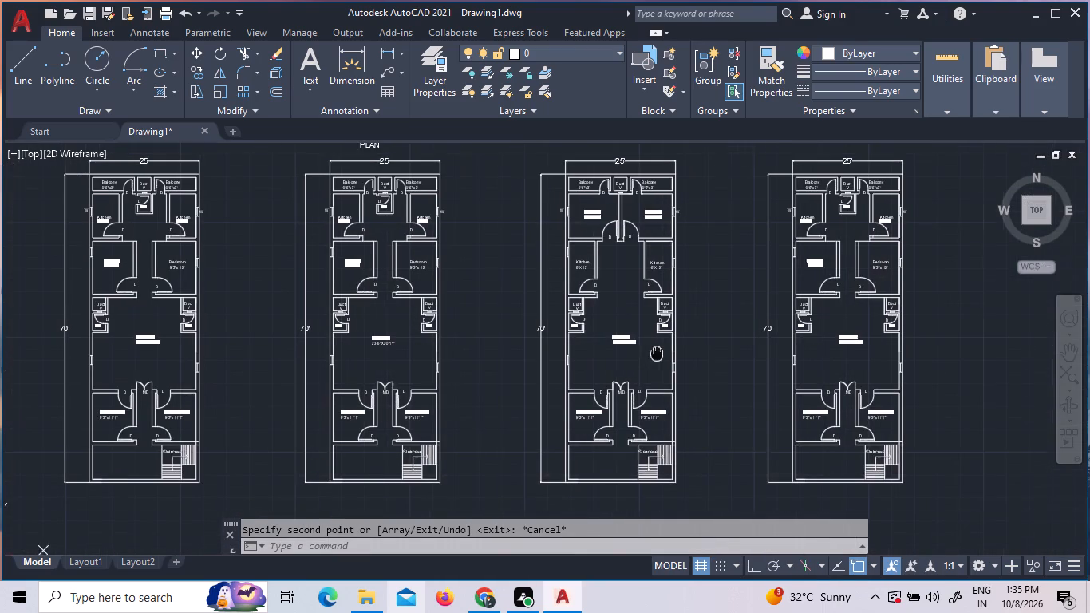
{"action": "scroll", "coordinate": [626, 394], "scroll_direction": "up", "scroll_amount": 2}
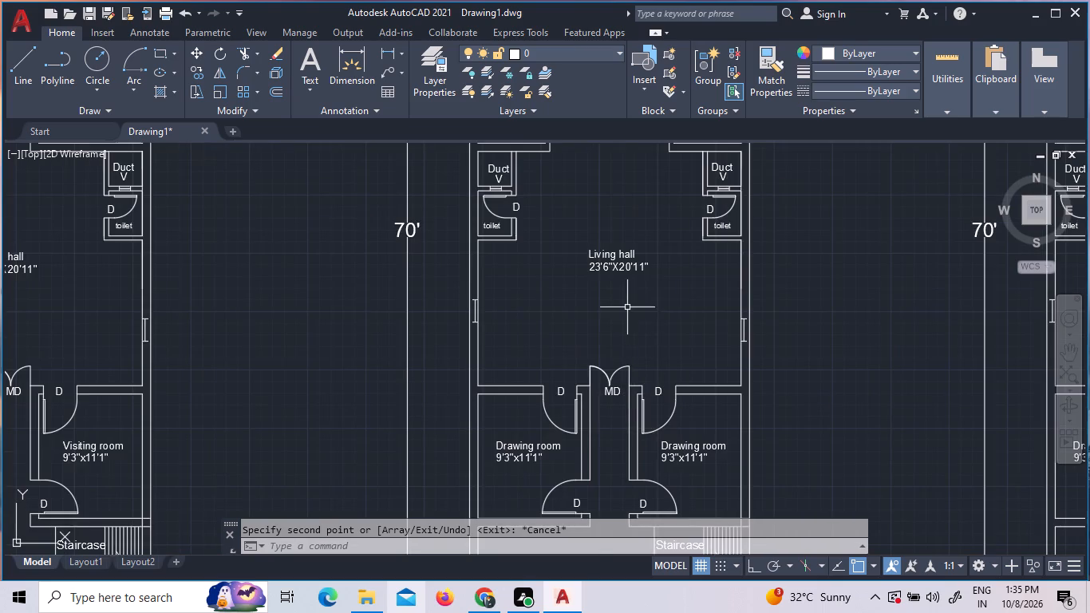
{"action": "scroll", "coordinate": [627, 307], "scroll_direction": "up", "scroll_amount": 1}
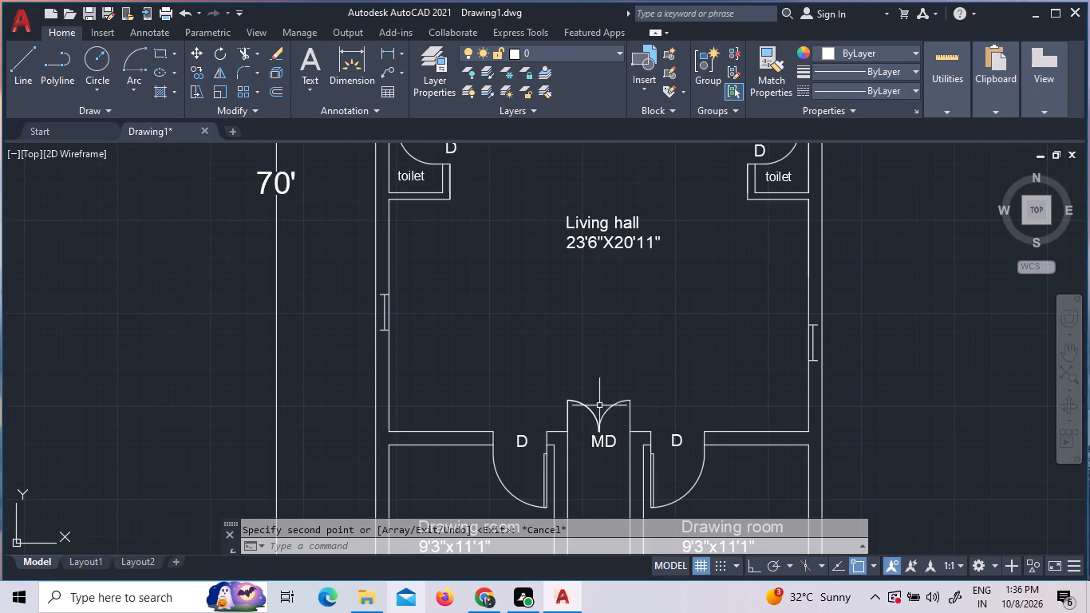
{"action": "scroll", "coordinate": [603, 412], "scroll_direction": "down", "scroll_amount": 3}
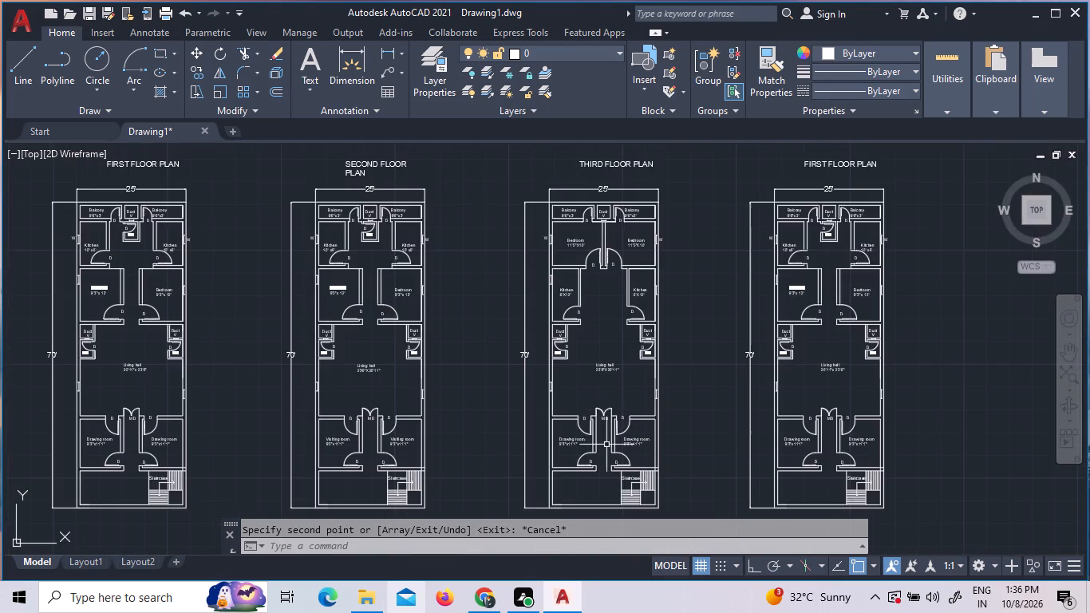
{"action": "scroll", "coordinate": [605, 462], "scroll_direction": "up", "scroll_amount": 3}
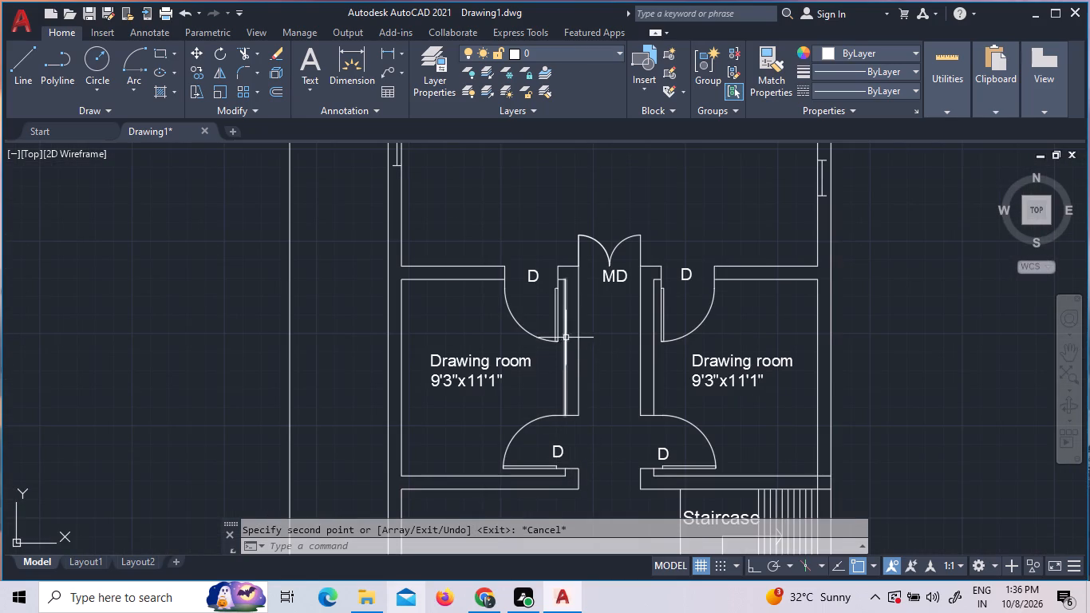
{"action": "scroll", "coordinate": [670, 316], "scroll_direction": "down", "scroll_amount": 1}
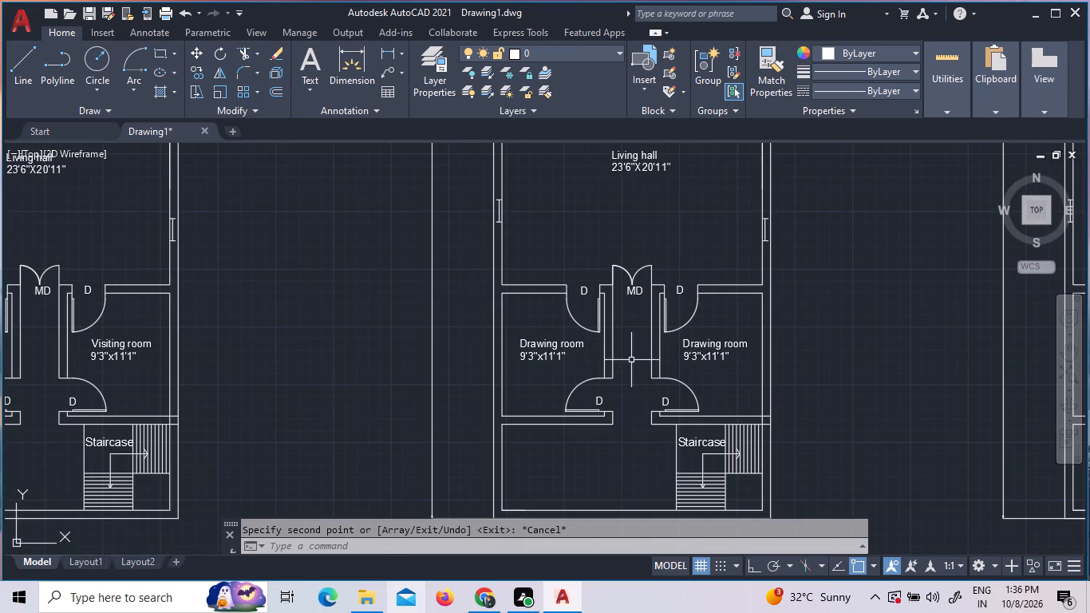
{"action": "scroll", "coordinate": [549, 401], "scroll_direction": "up", "scroll_amount": 1}
{"action": "scroll", "coordinate": [533, 316], "scroll_direction": "up", "scroll_amount": 2}
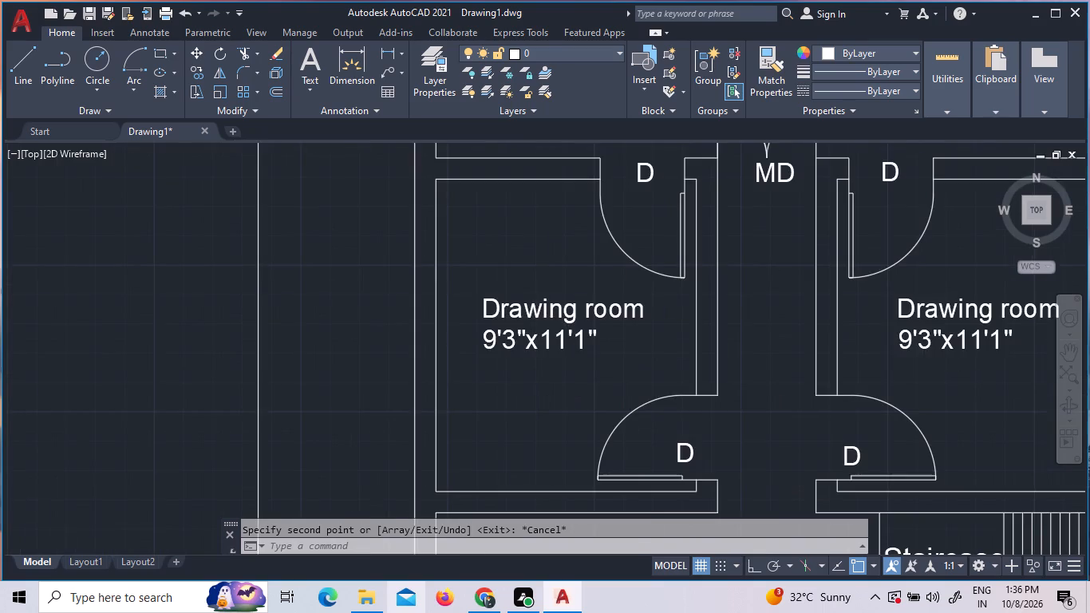
{"action": "triple_click", "coordinate": [531, 310]}
{"action": "left_click", "coordinate": [531, 310]}
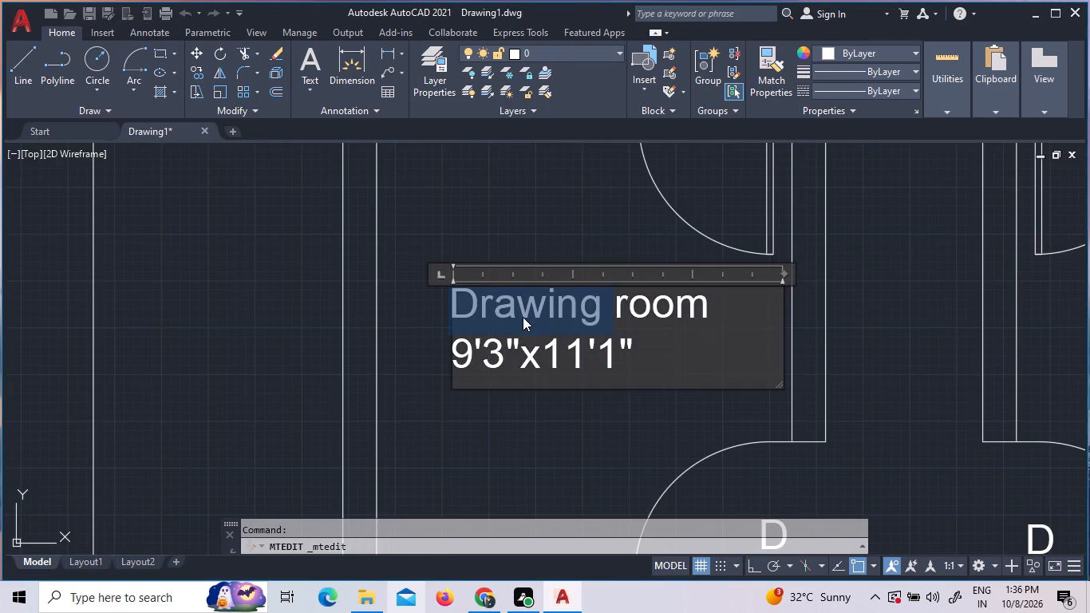
{"action": "type", "text": "GU"}
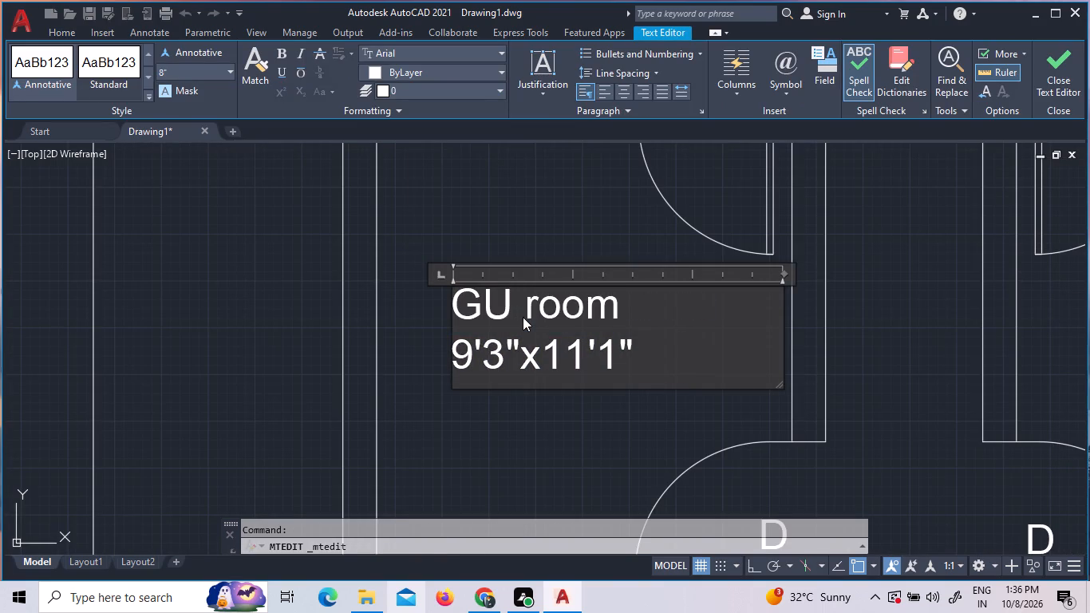
{"action": "key", "text": "BackSpace"}
{"action": "key", "text": "u"}
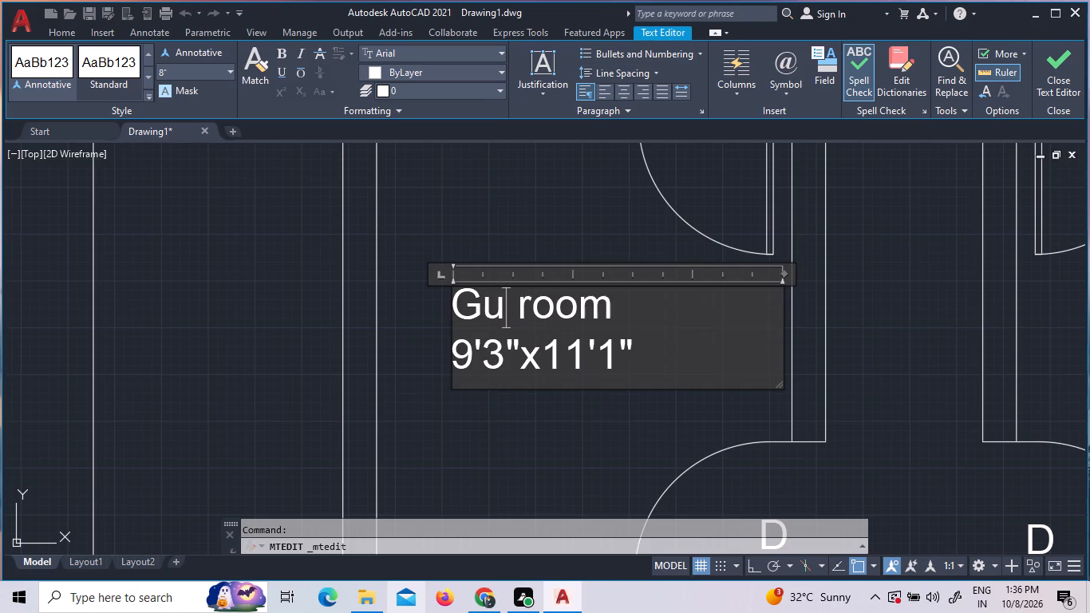
{"action": "type", "text": "es"}
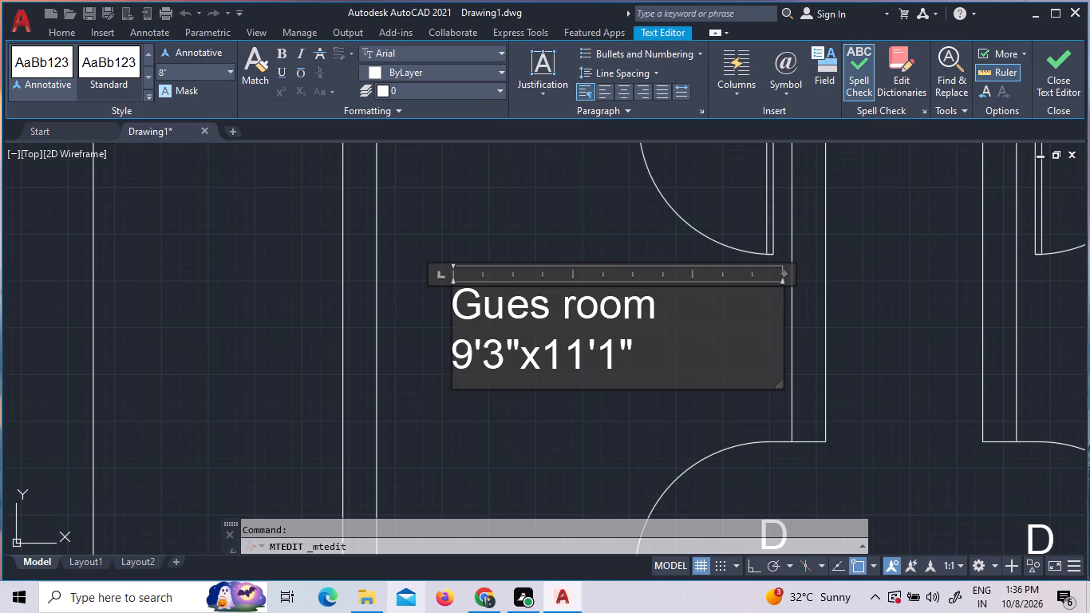
{"action": "key", "text": "t"}
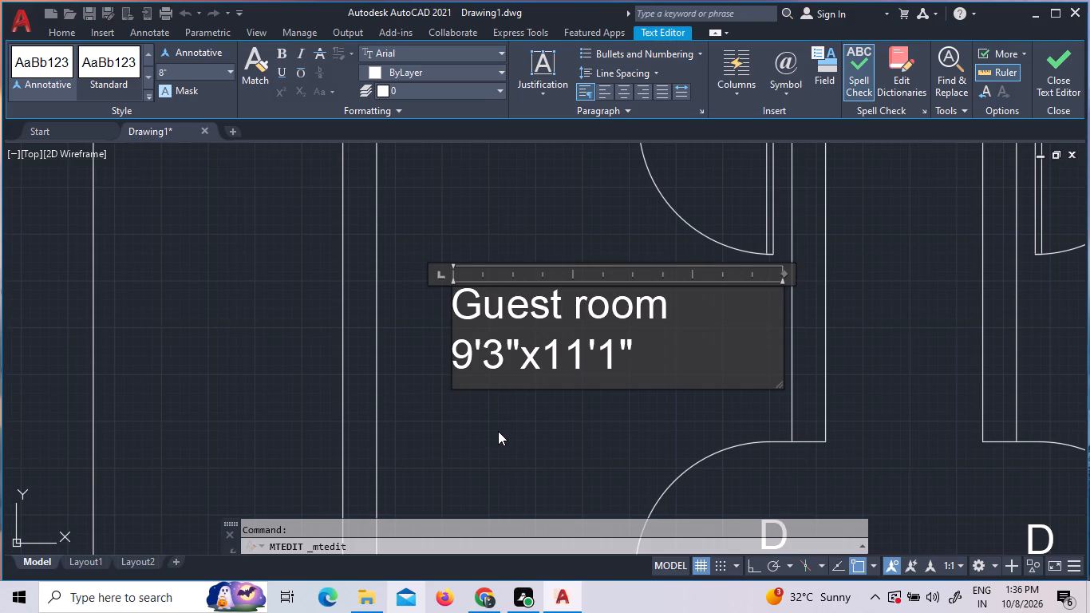
{"action": "left_click", "coordinate": [498, 431]}
Change "Drawing" to "Guest" in the label of the third floor's remaining drawing room, on the staircase side.
{"action": "scroll", "coordinate": [498, 431], "scroll_direction": "down", "scroll_amount": 2}
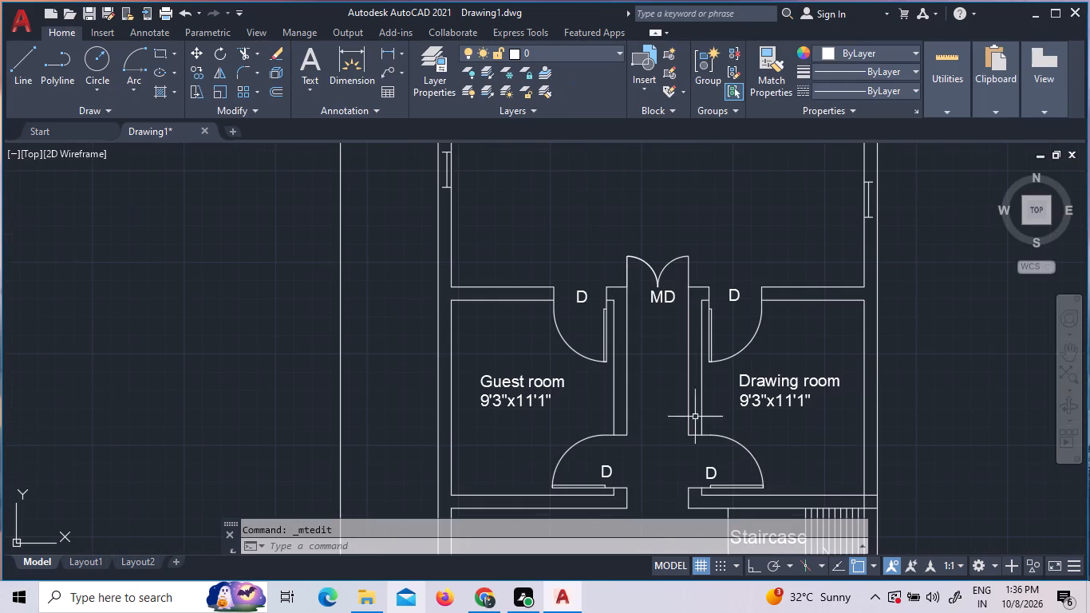
{"action": "triple_click", "coordinate": [784, 380]}
{"action": "left_click", "coordinate": [784, 380]}
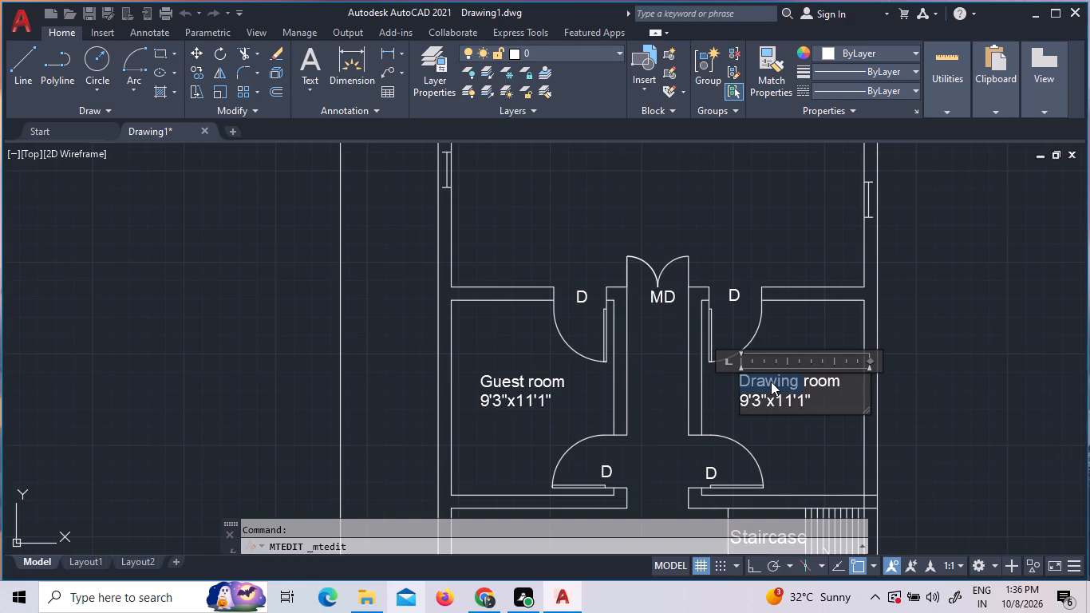
{"action": "key", "text": "g"}
{"action": "type", "text": "uest"}
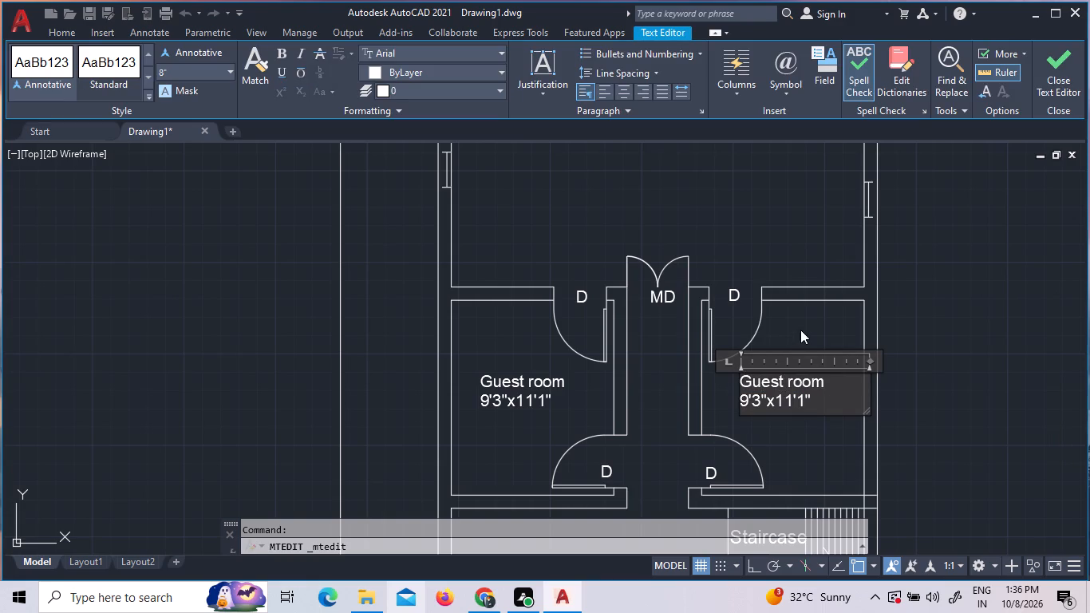
{"action": "left_click", "coordinate": [800, 330]}
Examine the living hall and front room labels across the ground, first and second floor plans.
{"action": "scroll", "coordinate": [800, 349], "scroll_direction": "down", "scroll_amount": 1}
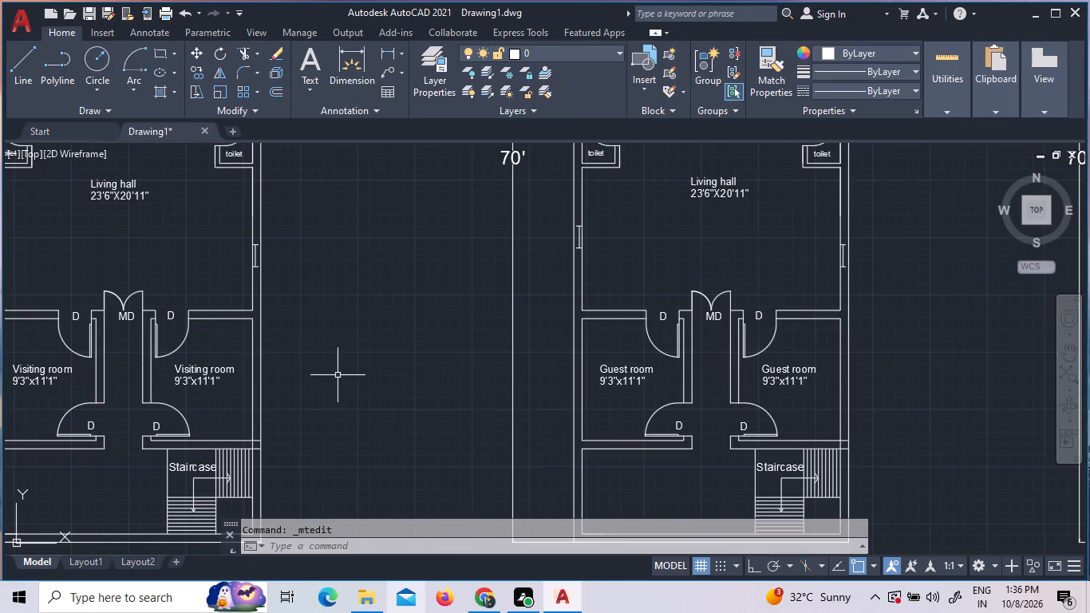
{"action": "scroll", "coordinate": [140, 452], "scroll_direction": "down", "scroll_amount": 2}
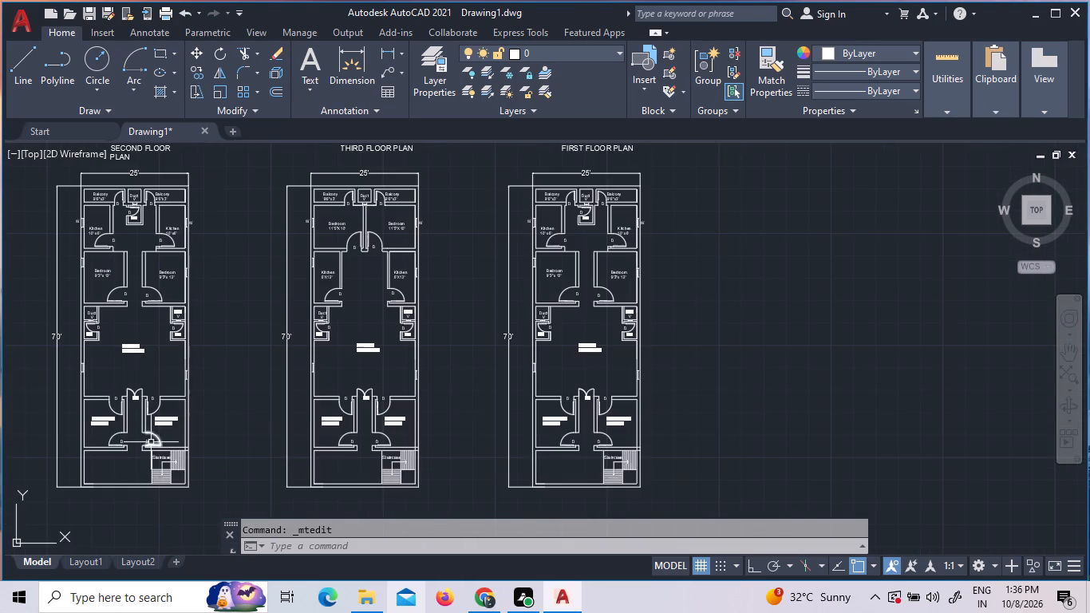
{"action": "scroll", "coordinate": [61, 427], "scroll_direction": "down", "scroll_amount": 2}
{"action": "middle_click_drag", "start_coordinate": [69, 431], "coordinate": [257, 425]}
{"action": "scroll", "coordinate": [125, 433], "scroll_direction": "up", "scroll_amount": 4}
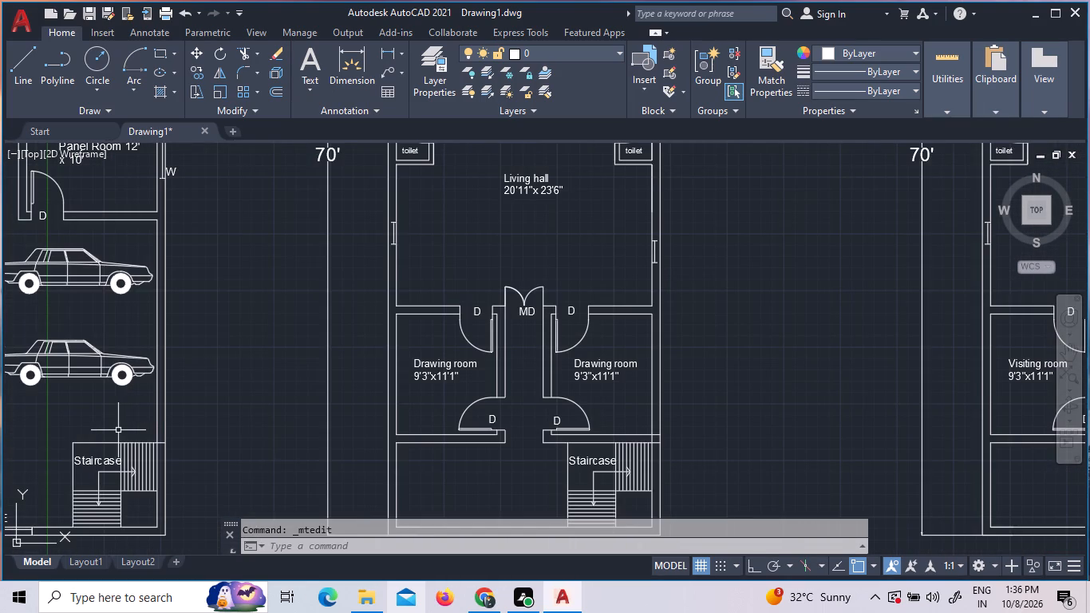
{"action": "scroll", "coordinate": [532, 420], "scroll_direction": "down", "scroll_amount": 2}
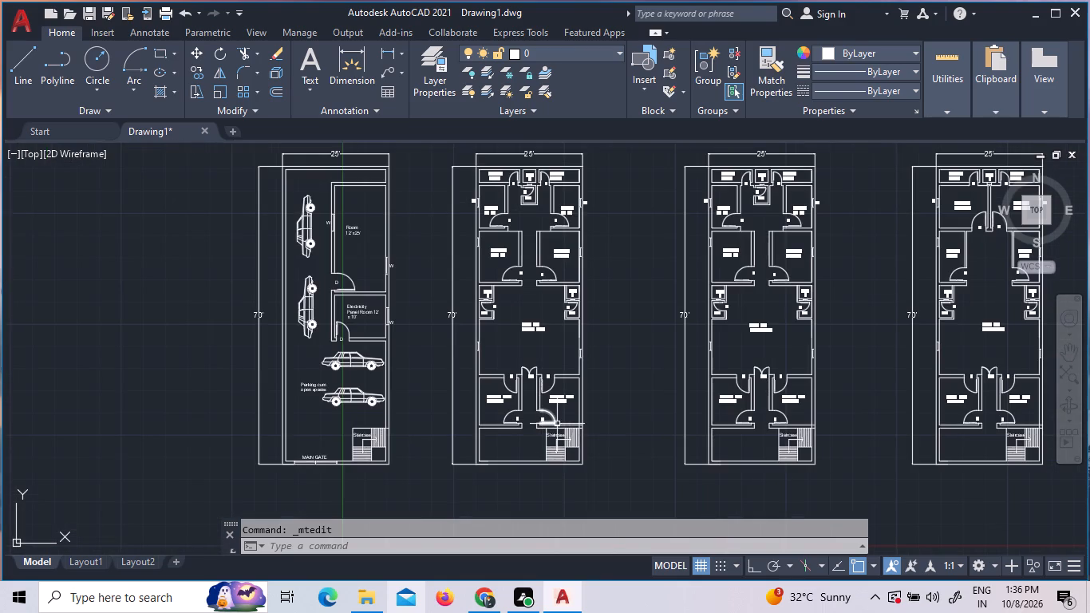
{"action": "scroll", "coordinate": [780, 401], "scroll_direction": "up", "scroll_amount": 4}
{"action": "scroll", "coordinate": [574, 405], "scroll_direction": "down", "scroll_amount": 2}
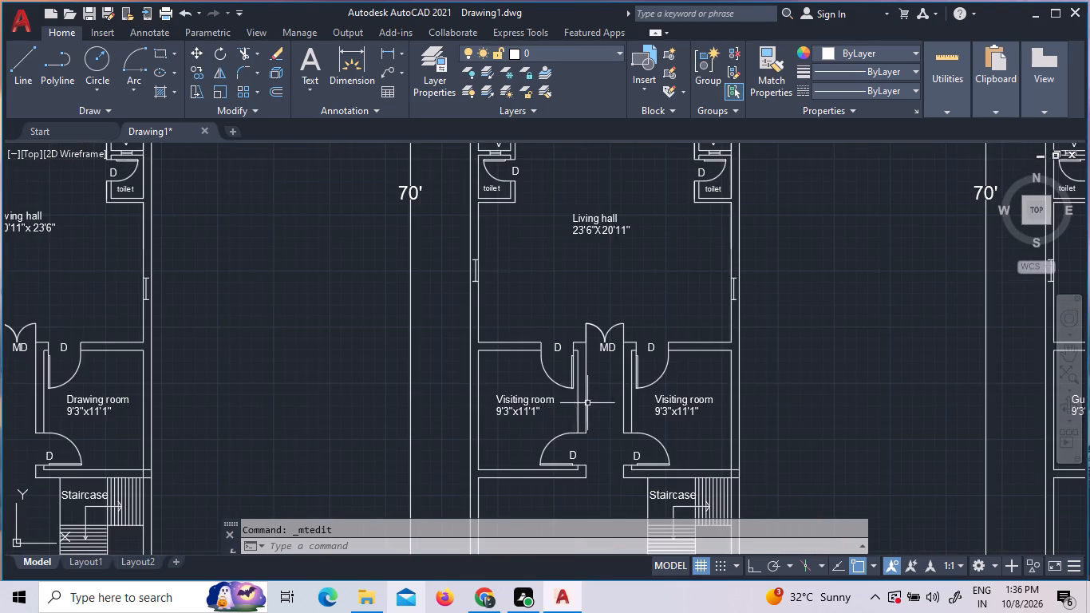
{"action": "scroll", "coordinate": [589, 403], "scroll_direction": "down", "scroll_amount": 3}
Measure the width and depth of the third floor's guest room on the staircase side with Quick measure.
{"action": "scroll", "coordinate": [782, 411], "scroll_direction": "up", "scroll_amount": 5}
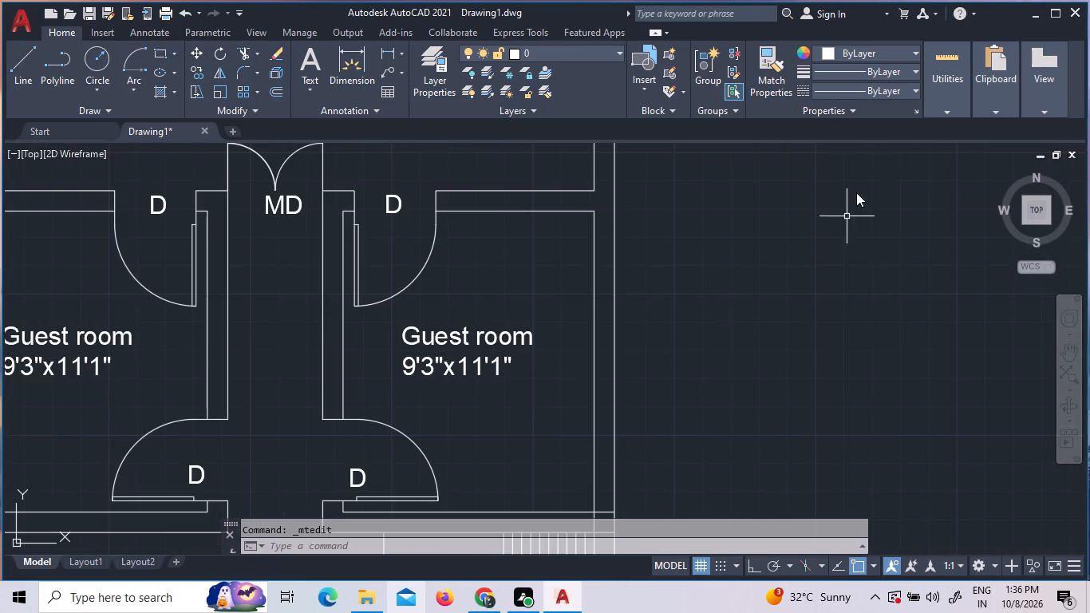
{"action": "left_click", "coordinate": [946, 72]}
{"action": "left_click", "coordinate": [950, 125]}
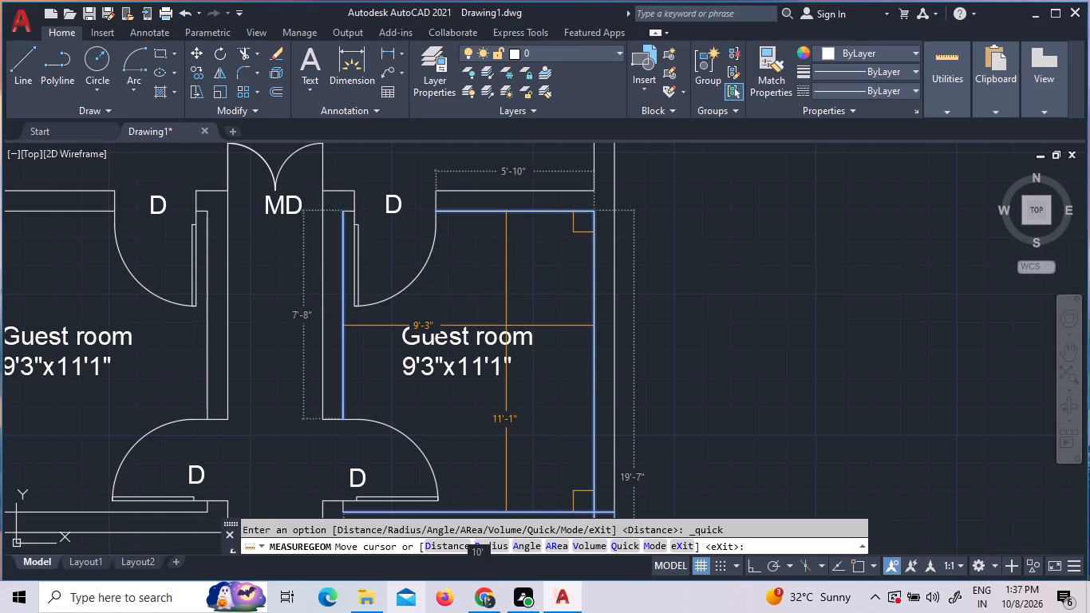
{"action": "scroll", "coordinate": [506, 326], "scroll_direction": "down", "scroll_amount": 2}
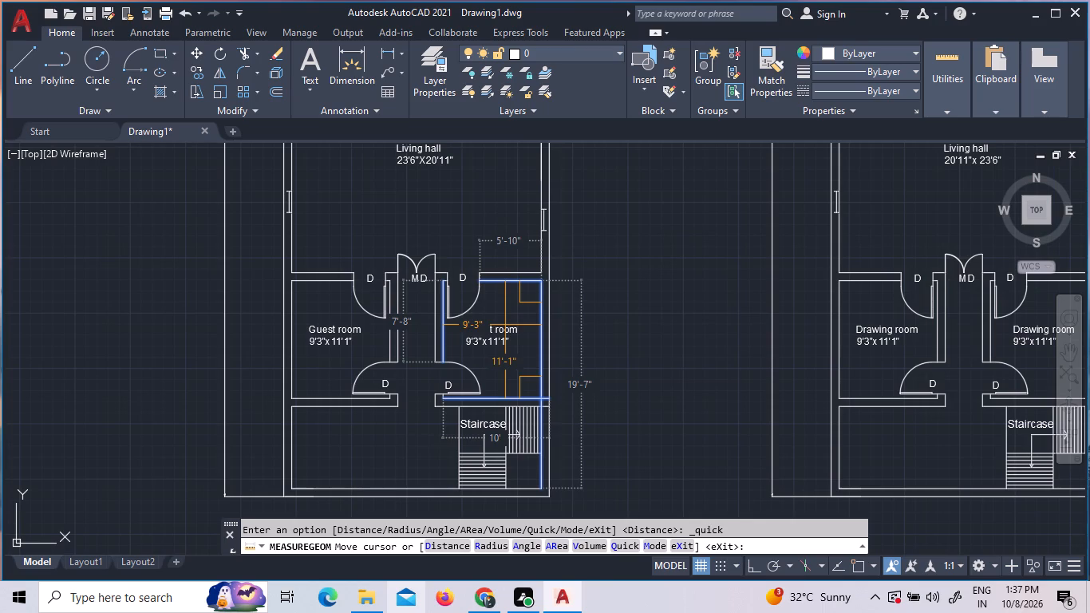
{"action": "key", "text": "Escape"}
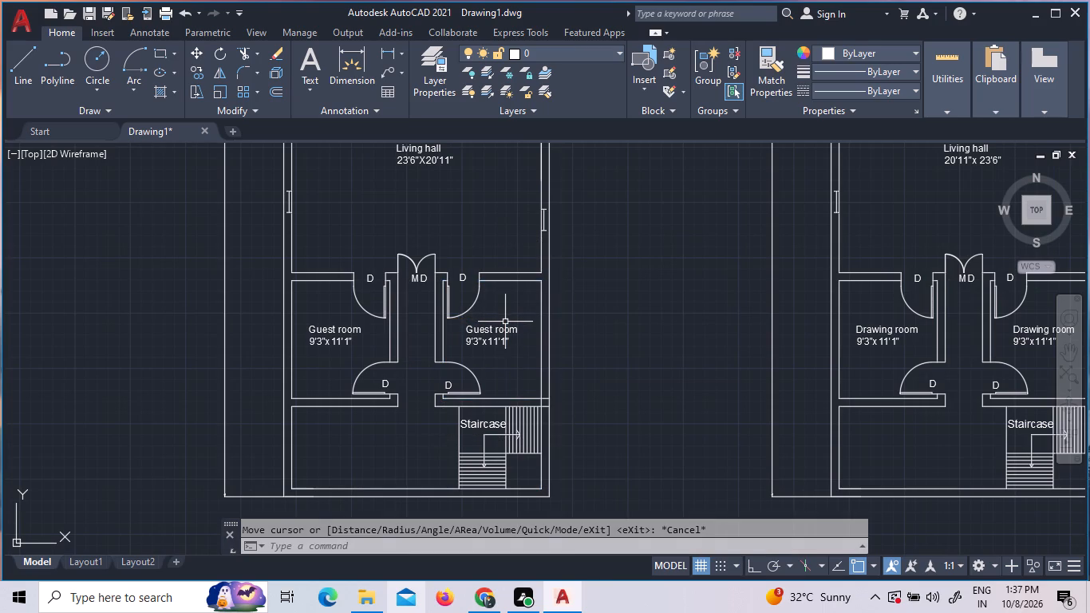
Examine the unlabelled space beside the staircase on the second floor plan.
{"action": "scroll", "coordinate": [438, 355], "scroll_direction": "down", "scroll_amount": 2}
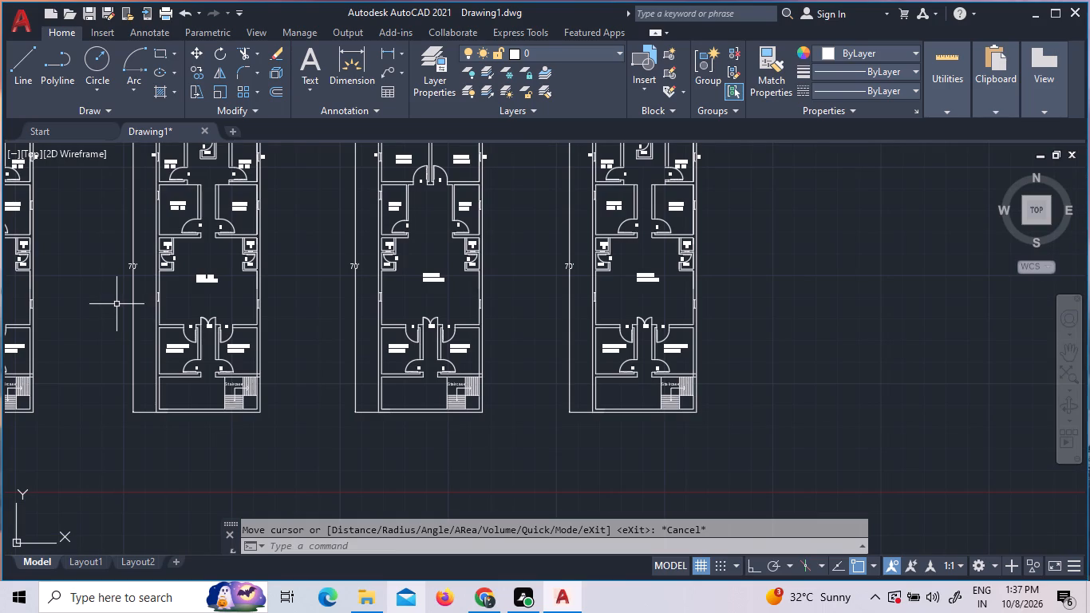
{"action": "scroll", "coordinate": [165, 346], "scroll_direction": "up", "scroll_amount": 1}
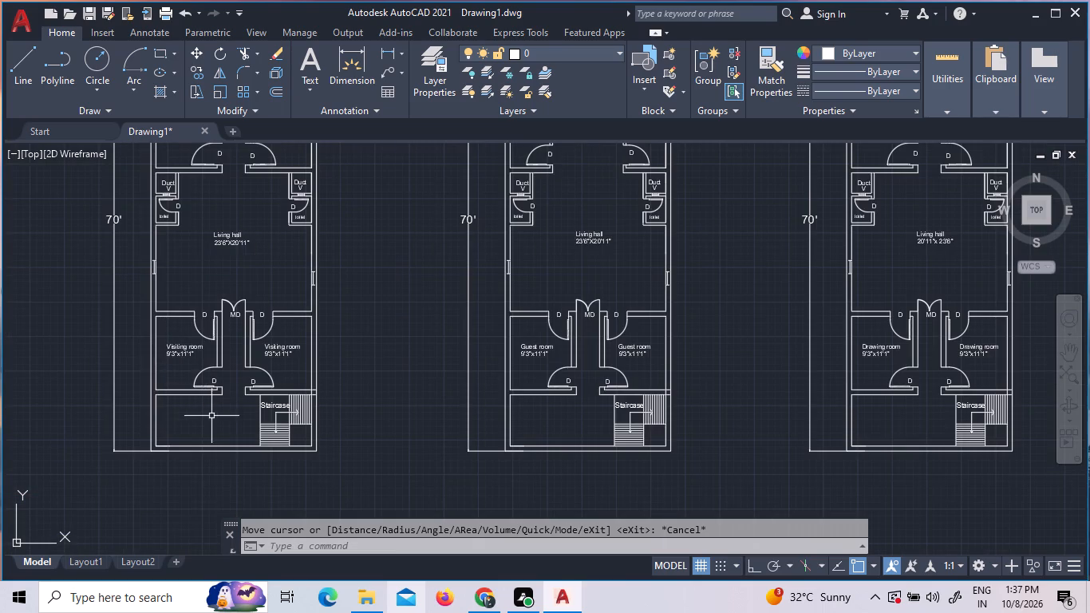
{"action": "scroll", "coordinate": [219, 413], "scroll_direction": "up", "scroll_amount": 2}
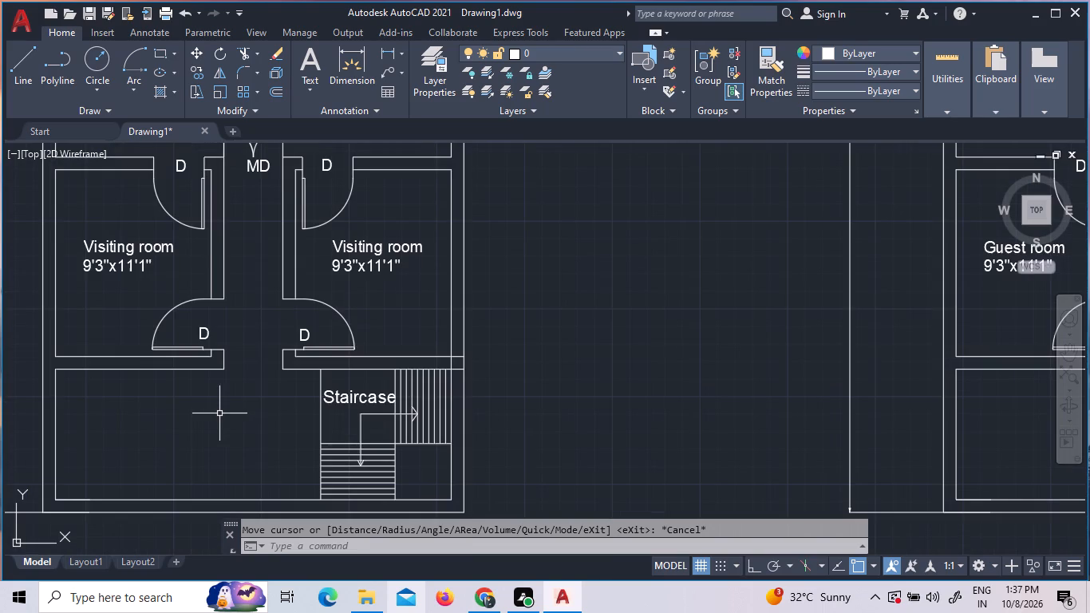
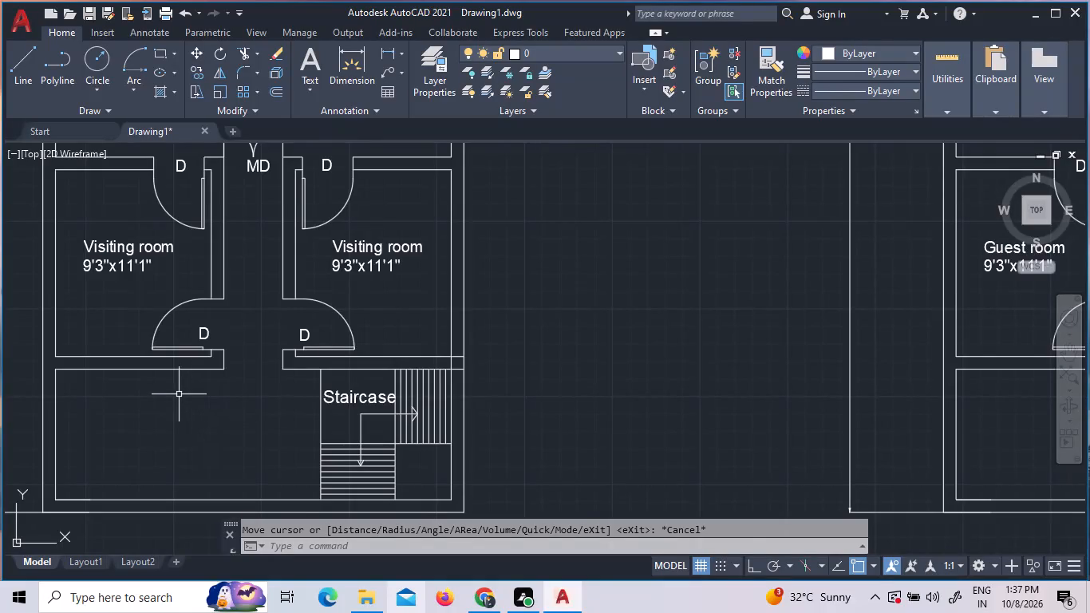
Copy the "W" label from the second floor's staircase-side kitchen window to the bedroom and living hall windows on the same side.
{"action": "scroll", "coordinate": [178, 394], "scroll_direction": "down", "scroll_amount": 1}
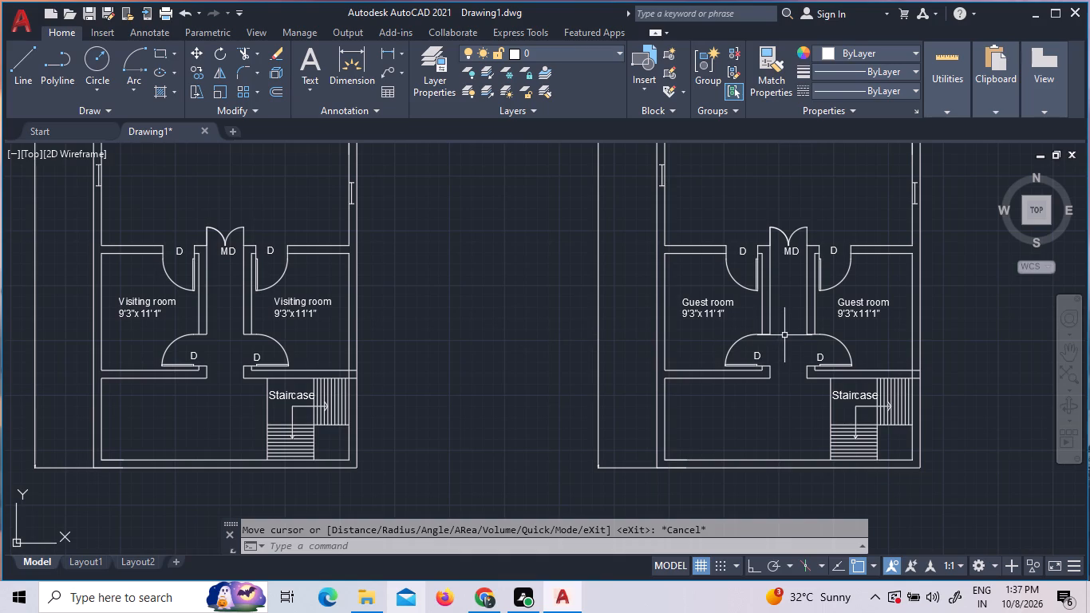
{"action": "middle_click_drag", "start_coordinate": [898, 318], "coordinate": [900, 318]}
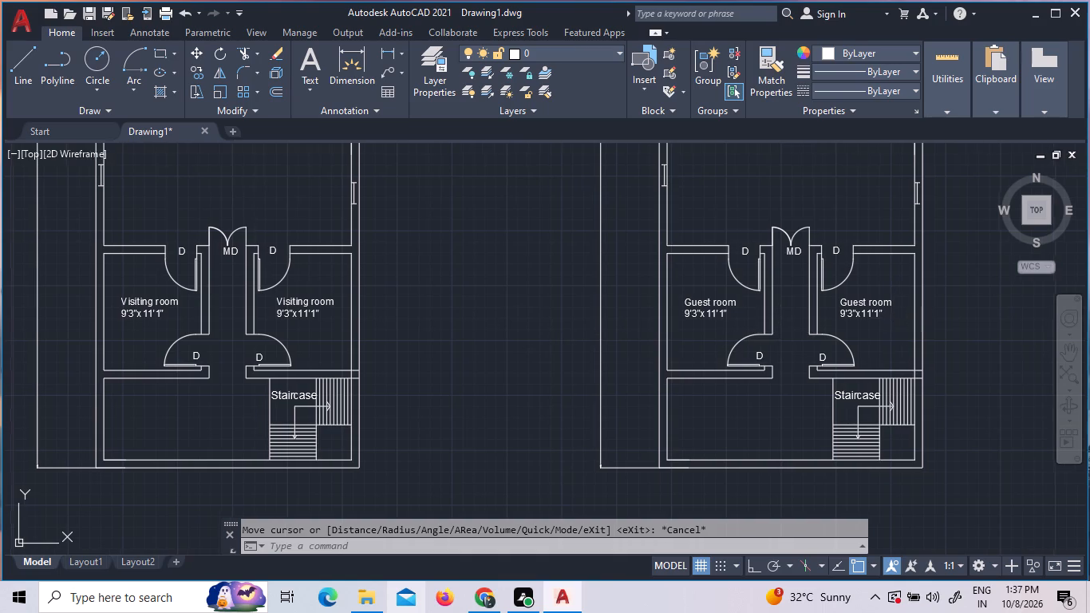
{"action": "middle_click_drag", "start_coordinate": [900, 318], "coordinate": [457, 387]}
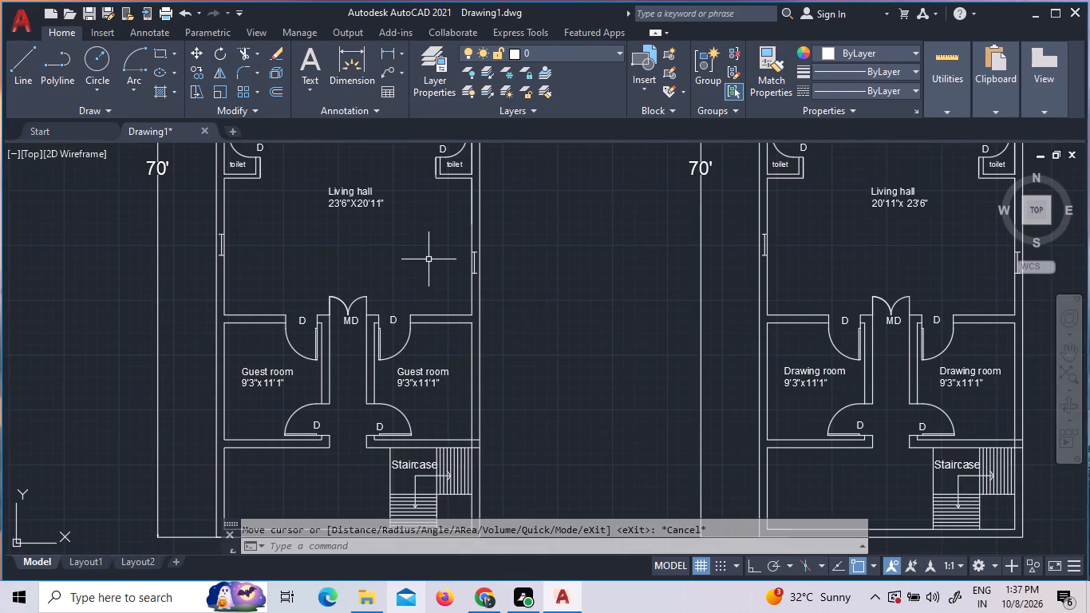
{"action": "scroll", "coordinate": [429, 263], "scroll_direction": "down", "scroll_amount": 1}
{"action": "middle_click_drag", "start_coordinate": [431, 264], "coordinate": [595, 477]}
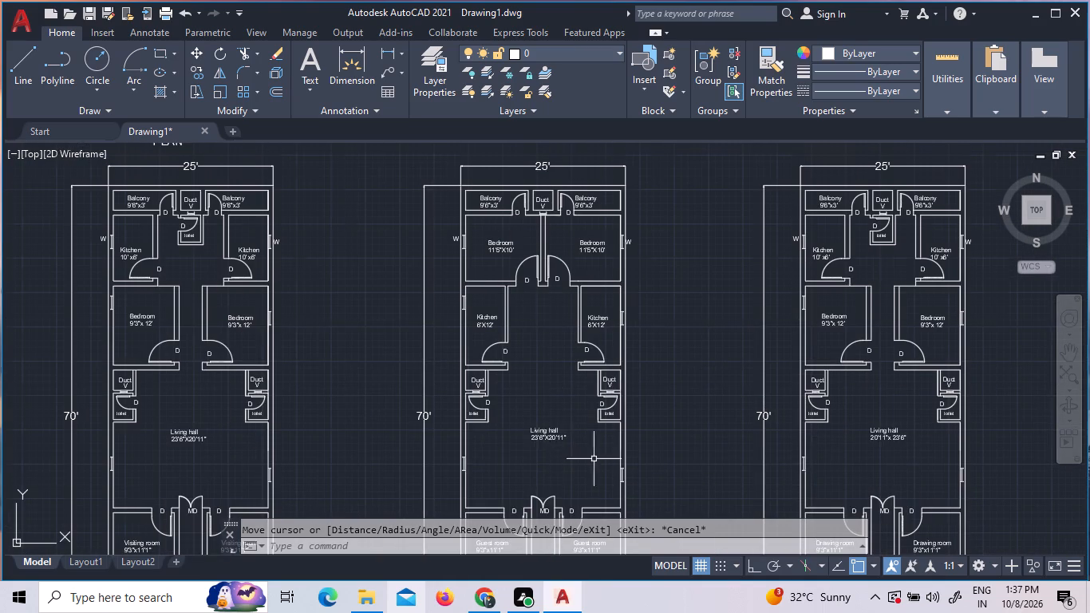
{"action": "scroll", "coordinate": [275, 350], "scroll_direction": "up", "scroll_amount": 1}
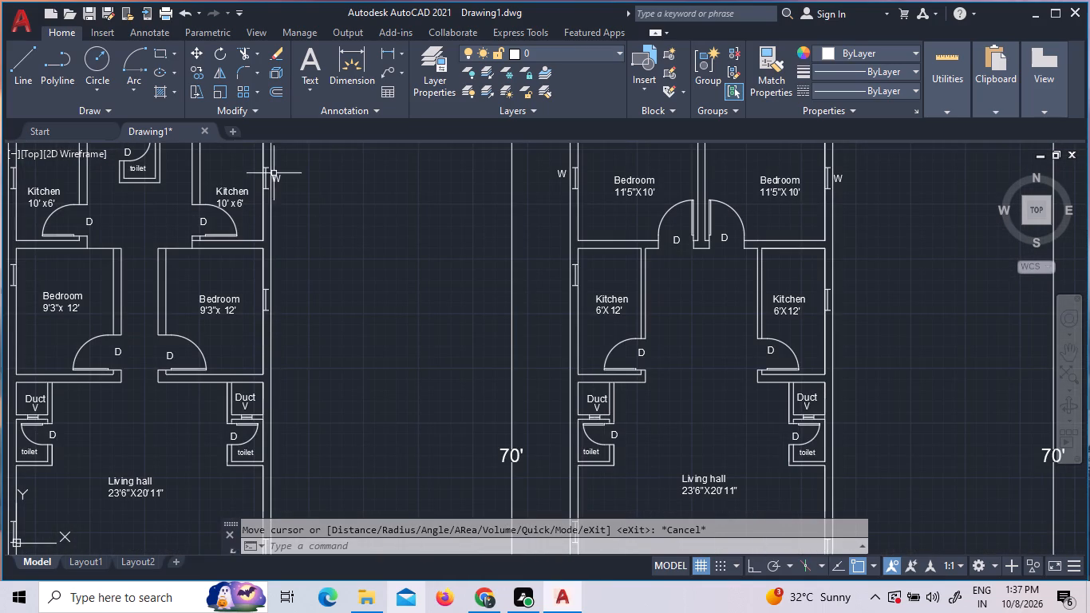
{"action": "left_click", "coordinate": [279, 176]}
{"action": "right_click", "coordinate": [279, 176]}
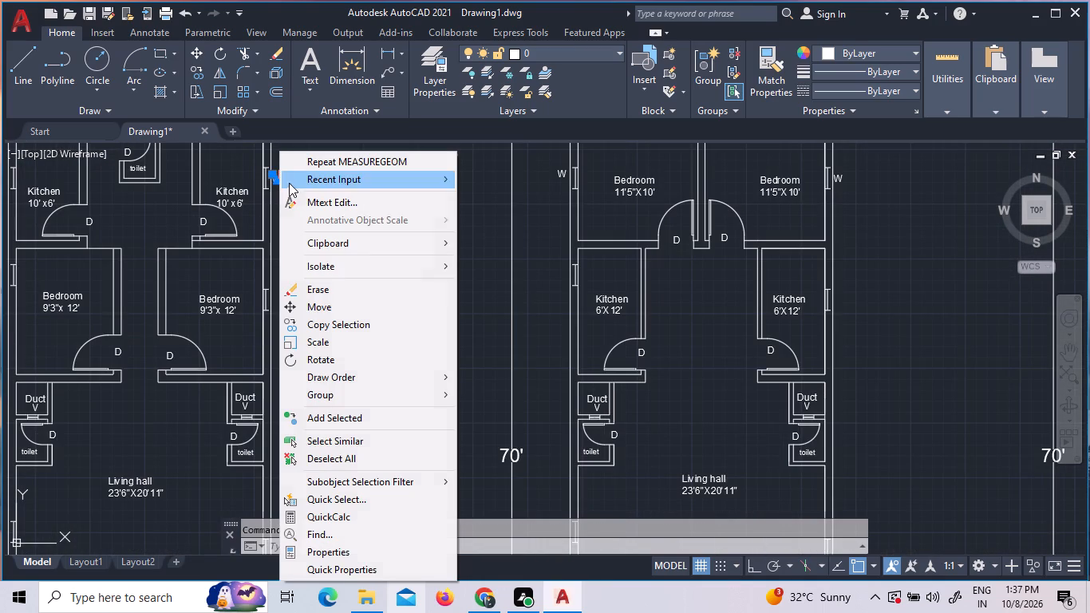
{"action": "left_click", "coordinate": [326, 329]}
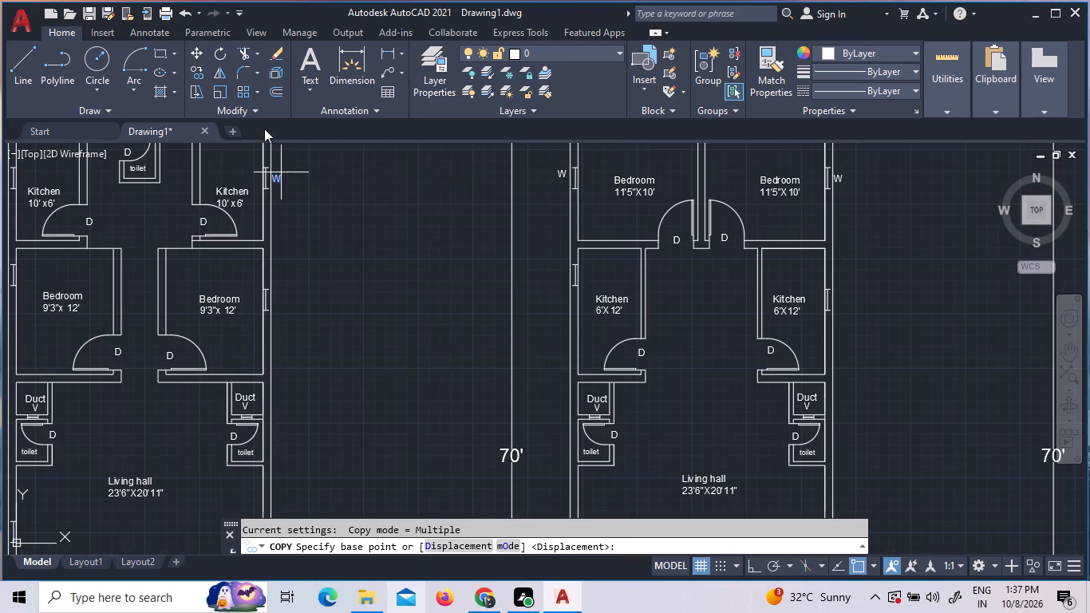
{"action": "left_click_drag", "start_coordinate": [281, 178], "coordinate": [286, 186]}
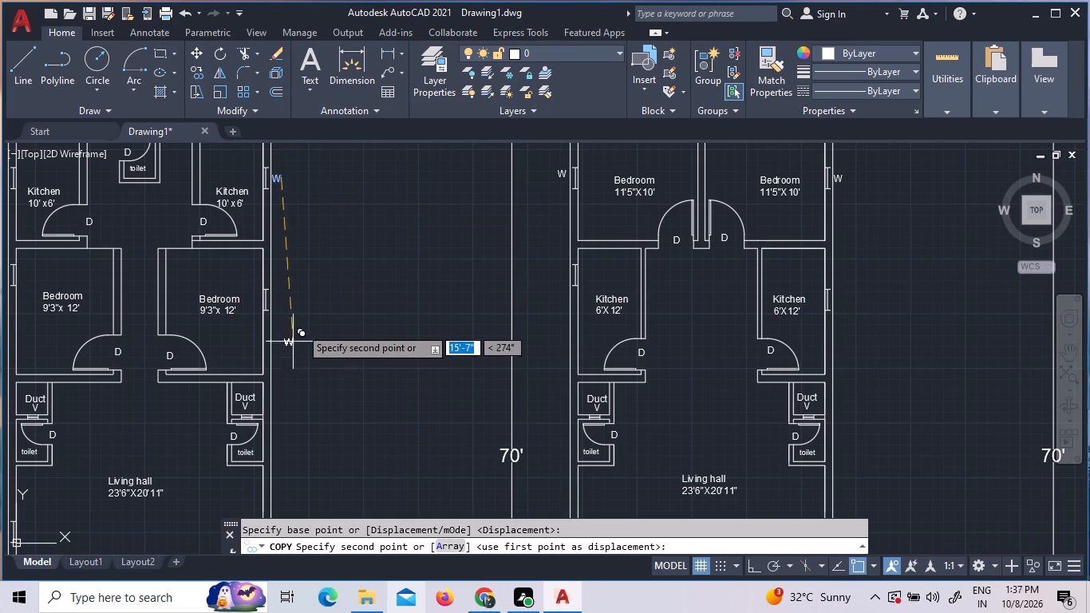
{"action": "left_click_drag", "start_coordinate": [291, 303], "coordinate": [300, 305]}
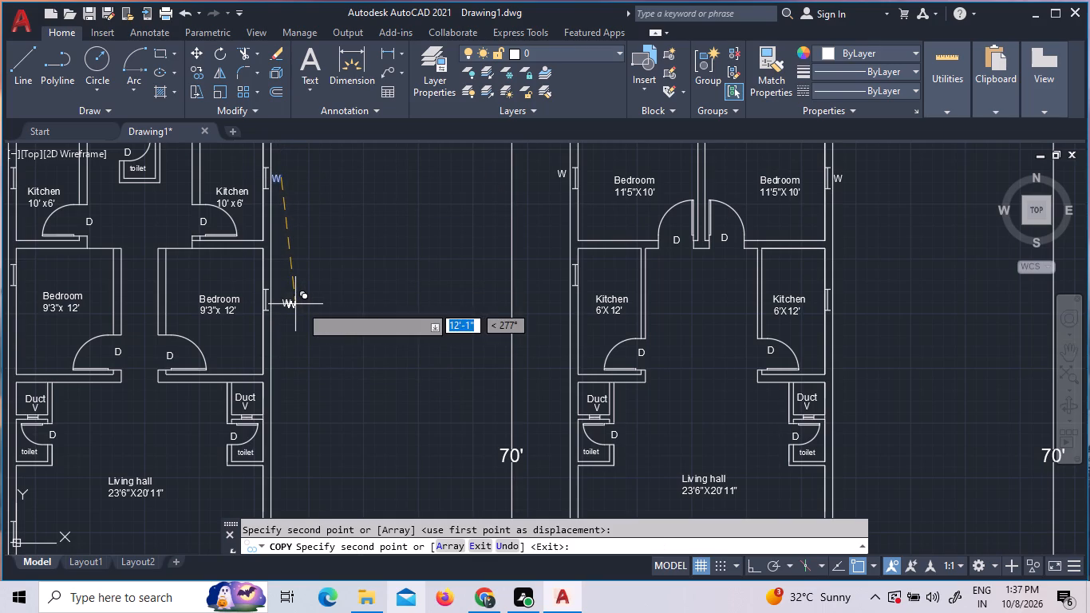
{"action": "scroll", "coordinate": [304, 330], "scroll_direction": "down", "scroll_amount": 2}
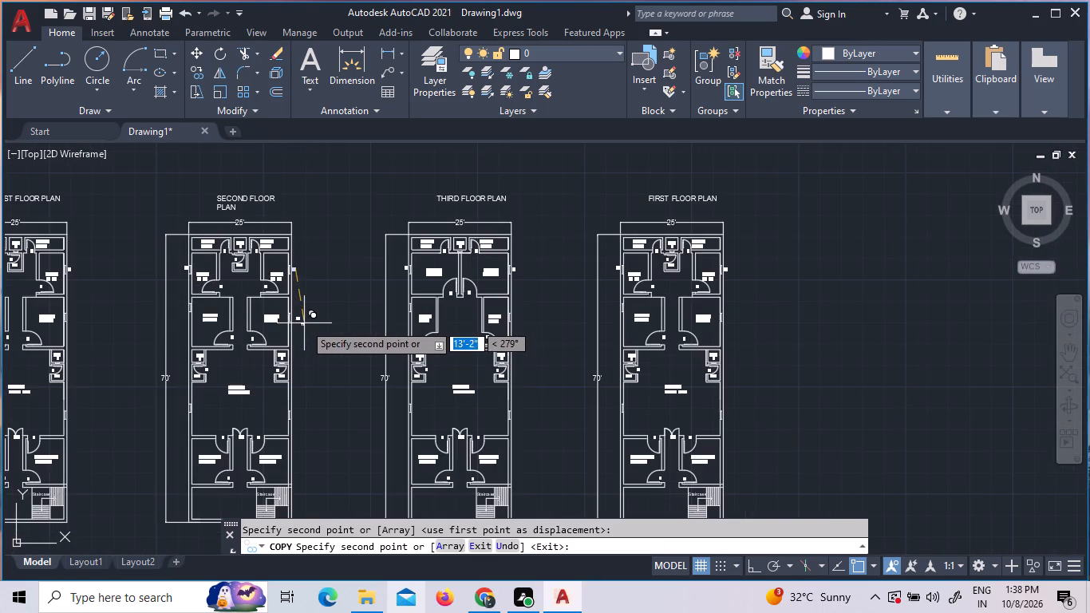
{"action": "scroll", "coordinate": [277, 439], "scroll_direction": "up", "scroll_amount": 4}
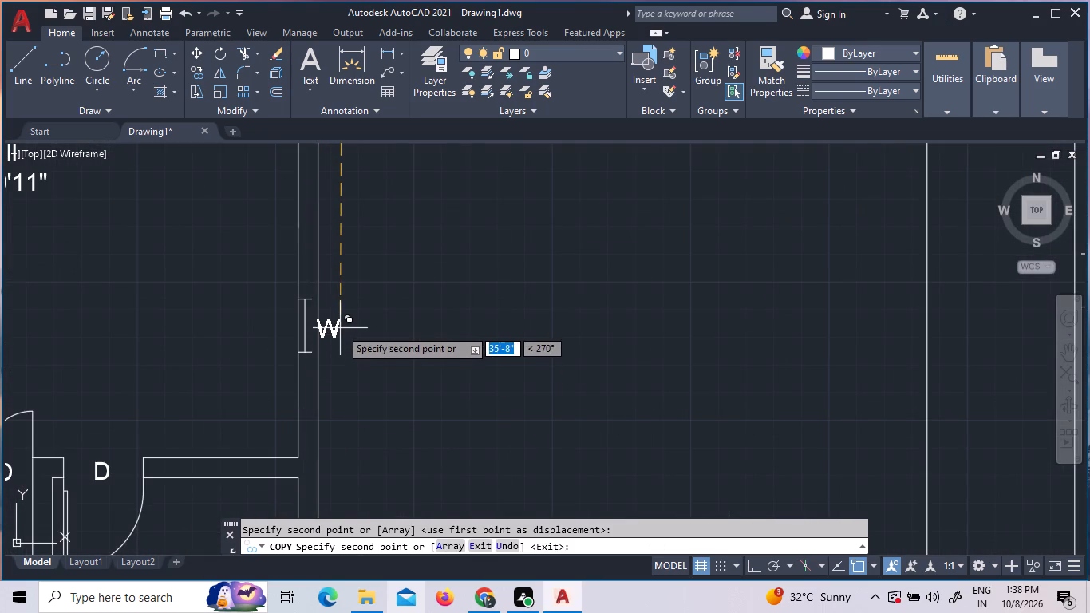
{"action": "left_click", "coordinate": [348, 333]}
Copy the "W" label beside the second floor's bedroom and living hall windows on the side opposite the staircase.
{"action": "scroll", "coordinate": [296, 378], "scroll_direction": "down", "scroll_amount": 4}
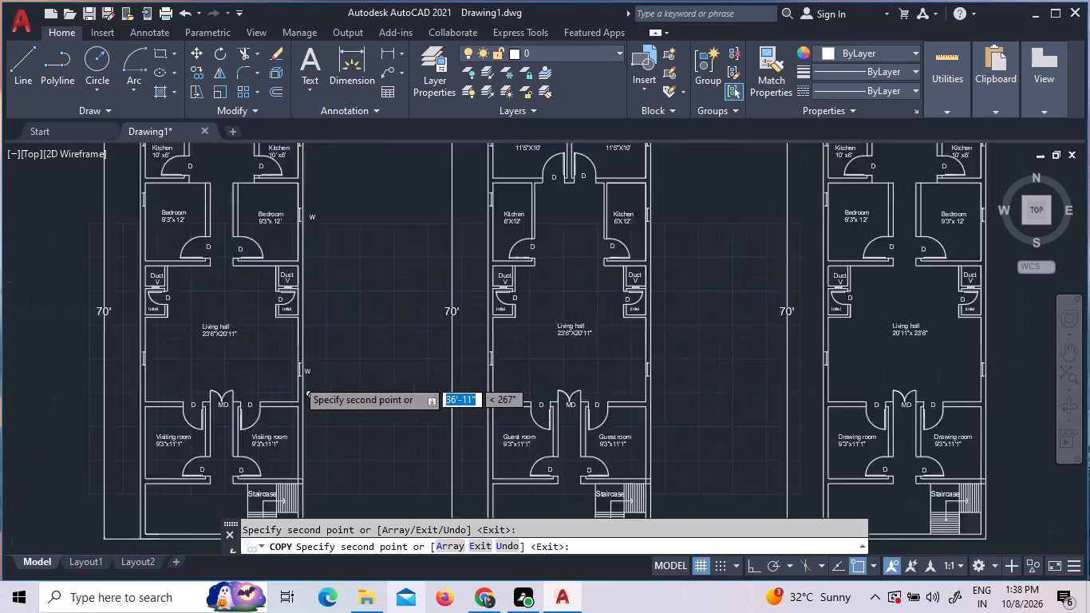
{"action": "scroll", "coordinate": [333, 445], "scroll_direction": "down", "scroll_amount": 2}
{"action": "scroll", "coordinate": [215, 375], "scroll_direction": "up", "scroll_amount": 2}
{"action": "scroll", "coordinate": [300, 413], "scroll_direction": "up", "scroll_amount": 3}
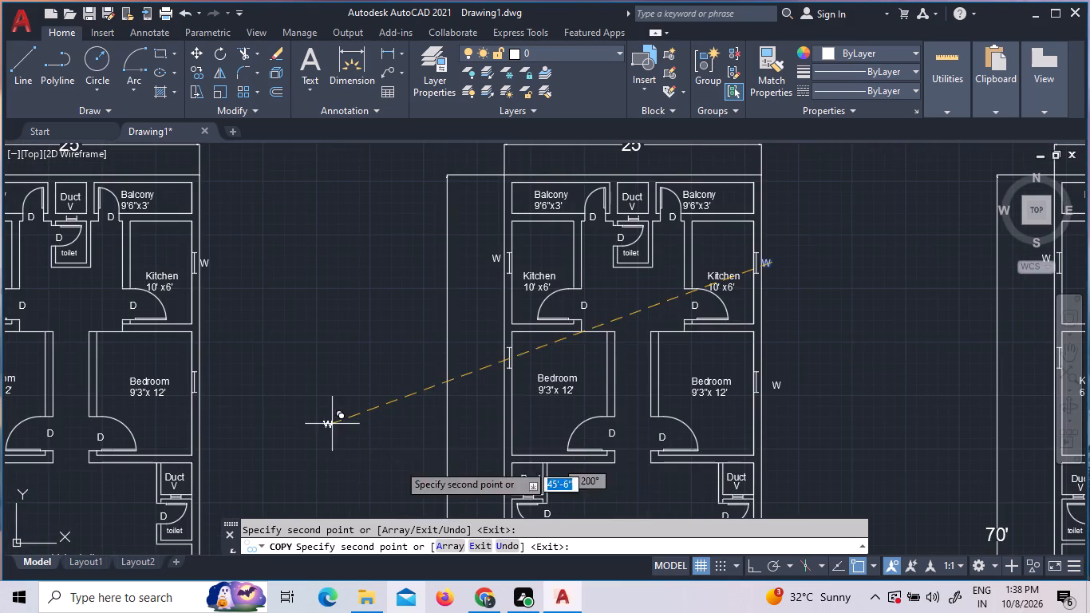
{"action": "scroll", "coordinate": [494, 377], "scroll_direction": "up", "scroll_amount": 3}
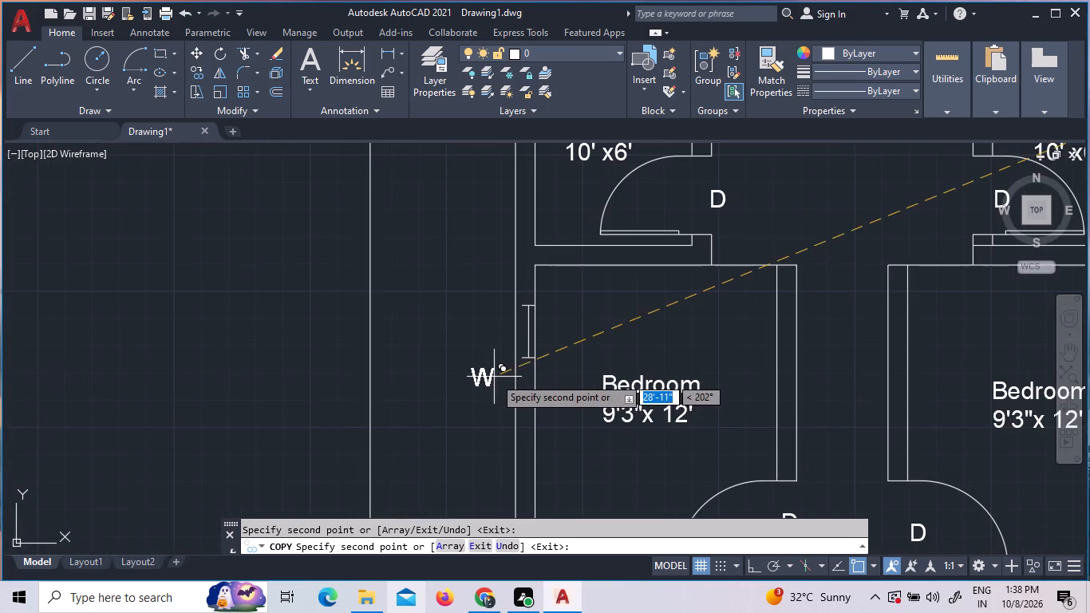
{"action": "left_click", "coordinate": [496, 336]}
{"action": "scroll", "coordinate": [473, 345], "scroll_direction": "down", "scroll_amount": 2}
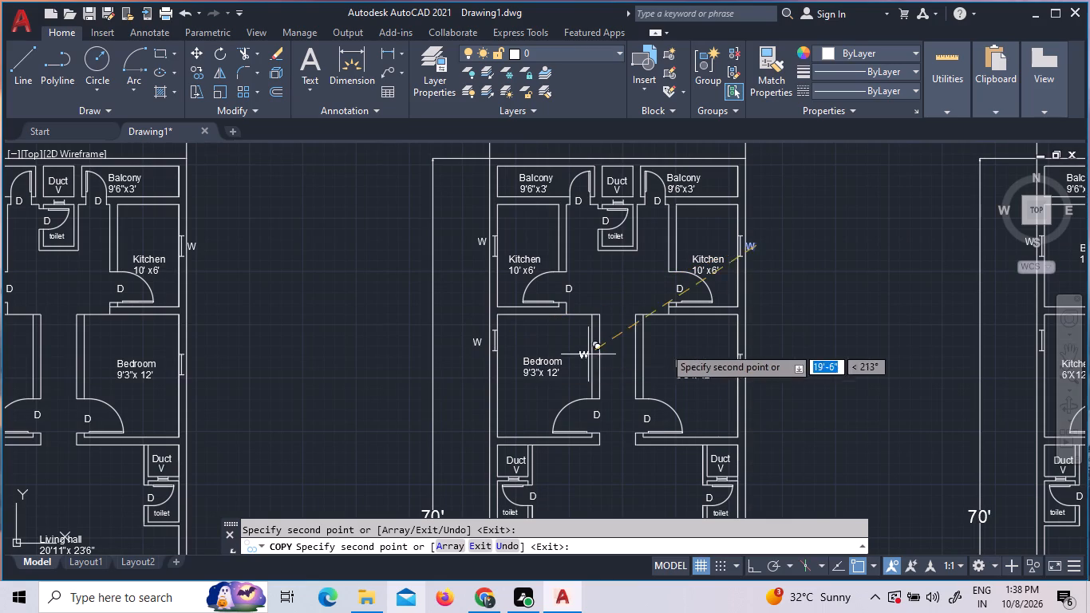
{"action": "scroll", "coordinate": [695, 346], "scroll_direction": "down", "scroll_amount": 2}
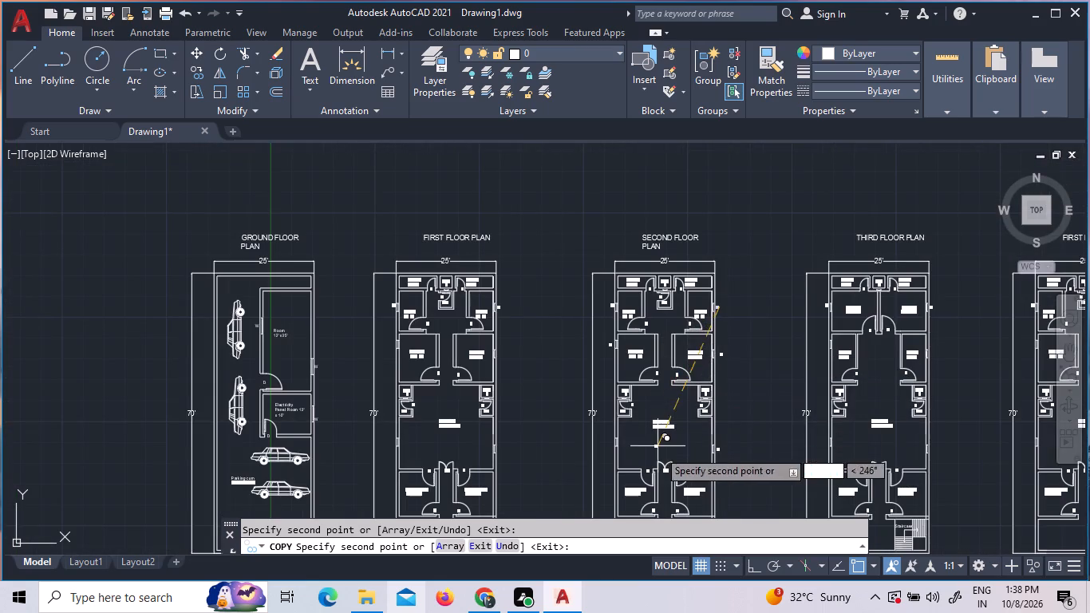
{"action": "scroll", "coordinate": [632, 471], "scroll_direction": "up", "scroll_amount": 4}
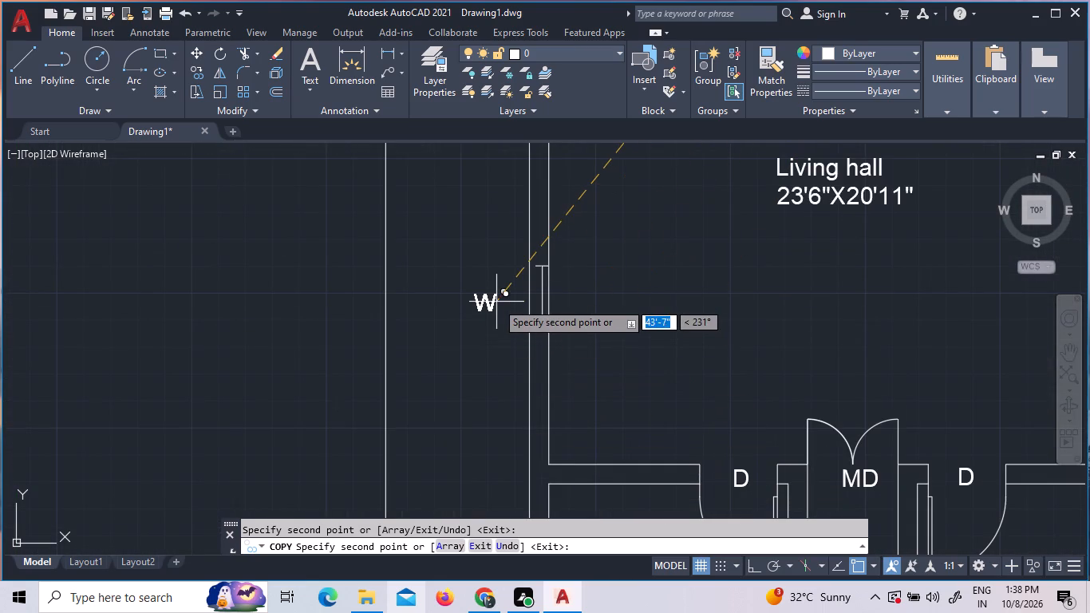
{"action": "left_click", "coordinate": [508, 299]}
Copy the "W" label beside the windows of both kitchens on the third floor plan.
{"action": "scroll", "coordinate": [507, 296], "scroll_direction": "down", "scroll_amount": 2}
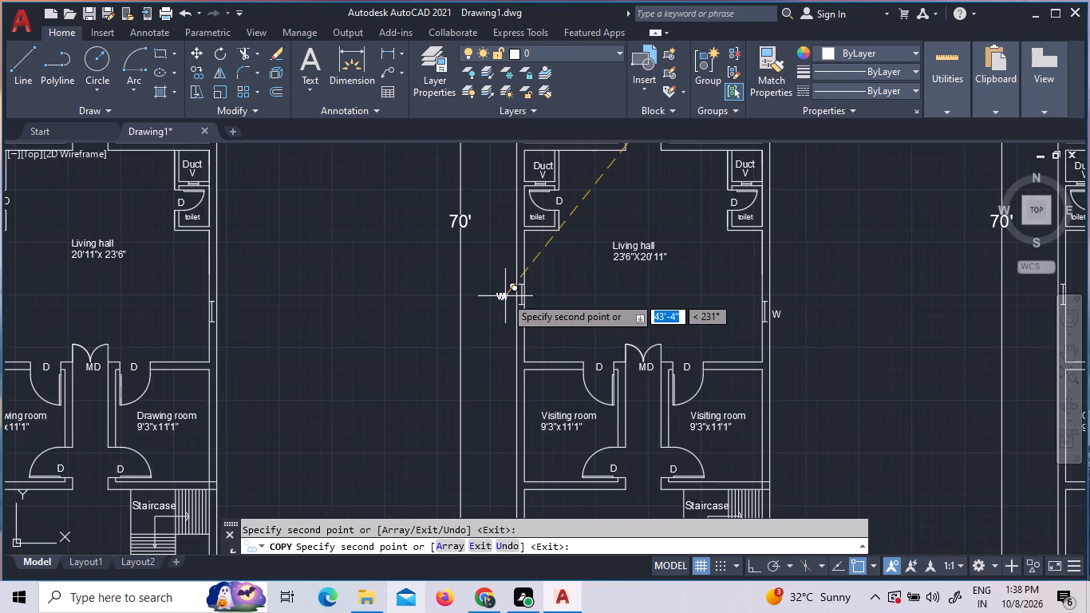
{"action": "scroll", "coordinate": [505, 296], "scroll_direction": "down", "scroll_amount": 1}
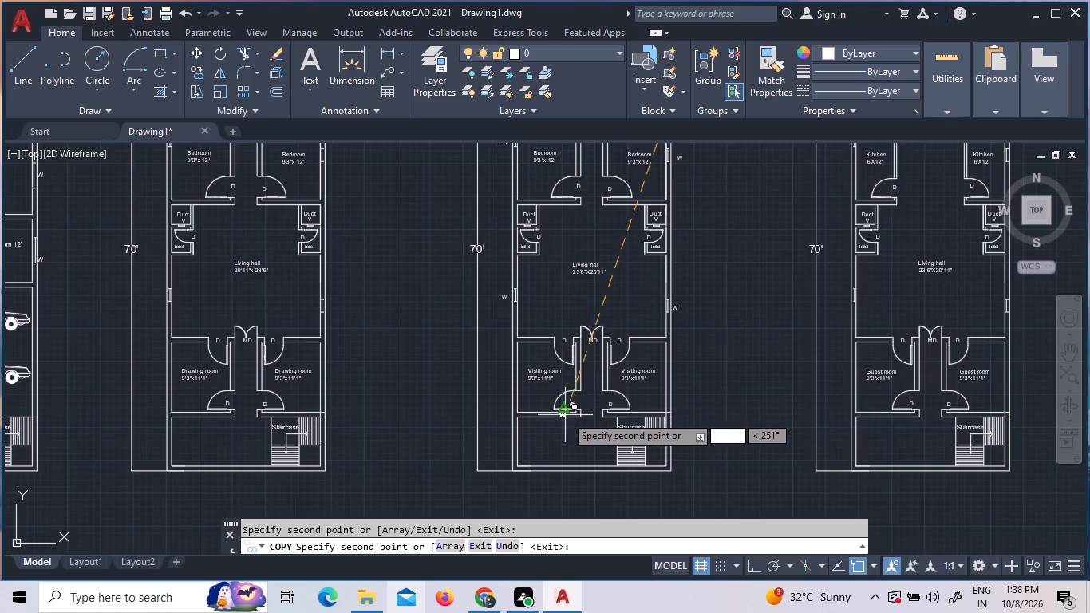
{"action": "scroll", "coordinate": [565, 415], "scroll_direction": "up", "scroll_amount": 1}
{"action": "scroll", "coordinate": [1006, 391], "scroll_direction": "down", "scroll_amount": 2}
{"action": "scroll", "coordinate": [943, 401], "scroll_direction": "down", "scroll_amount": 1}
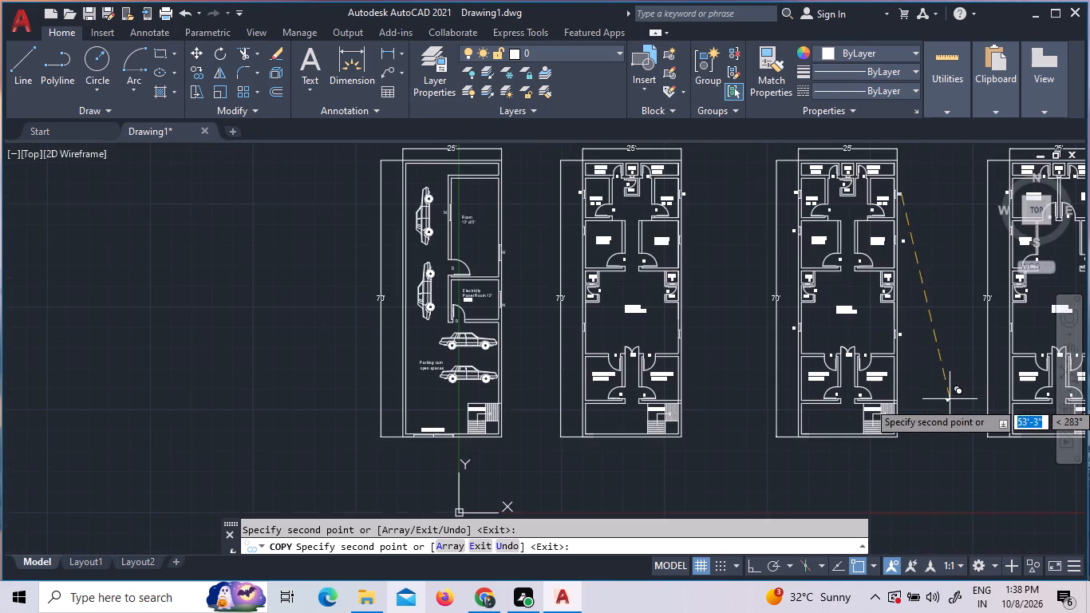
{"action": "scroll", "coordinate": [943, 401], "scroll_direction": "down", "scroll_amount": 2}
{"action": "scroll", "coordinate": [1011, 366], "scroll_direction": "up", "scroll_amount": 5}
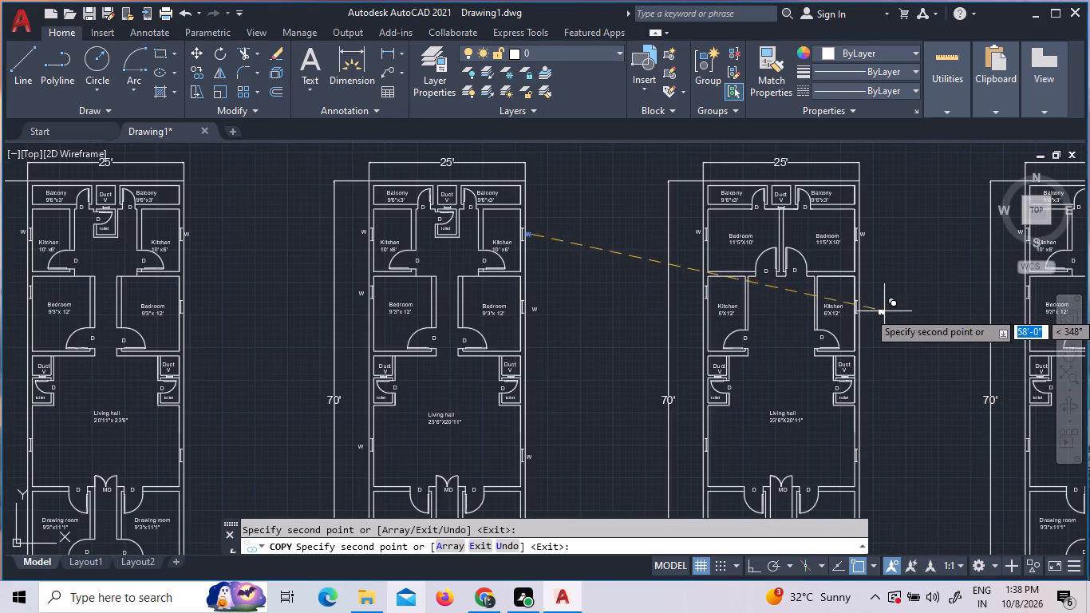
{"action": "scroll", "coordinate": [884, 311], "scroll_direction": "up", "scroll_amount": 4}
{"action": "left_click", "coordinate": [804, 291]}
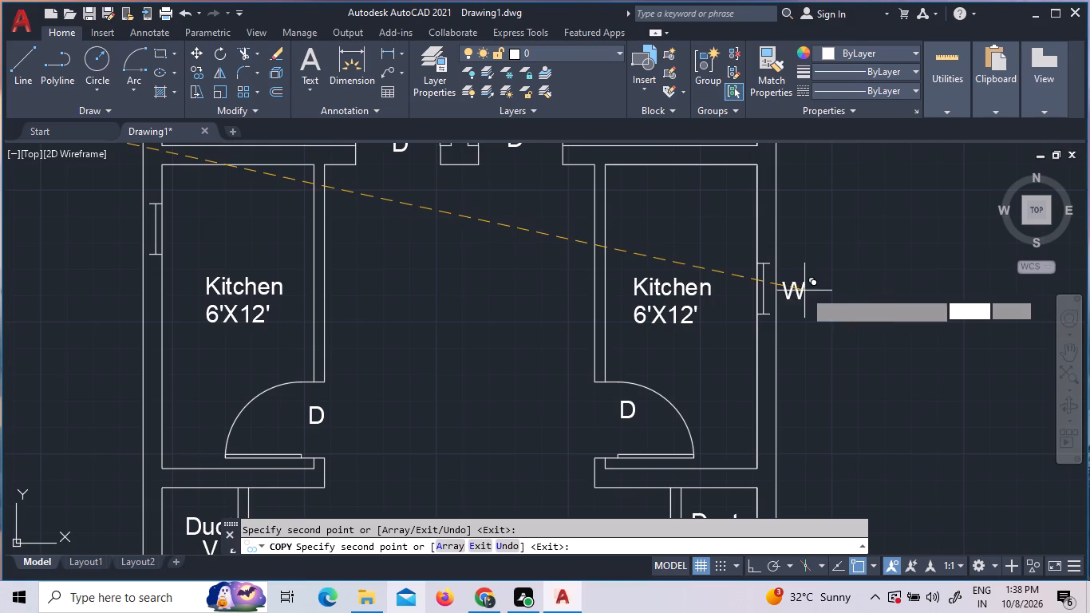
{"action": "left_click", "coordinate": [133, 222]}
Copy the "W" label beside both living hall windows on the third floor plan.
{"action": "scroll", "coordinate": [257, 184], "scroll_direction": "down", "scroll_amount": 2}
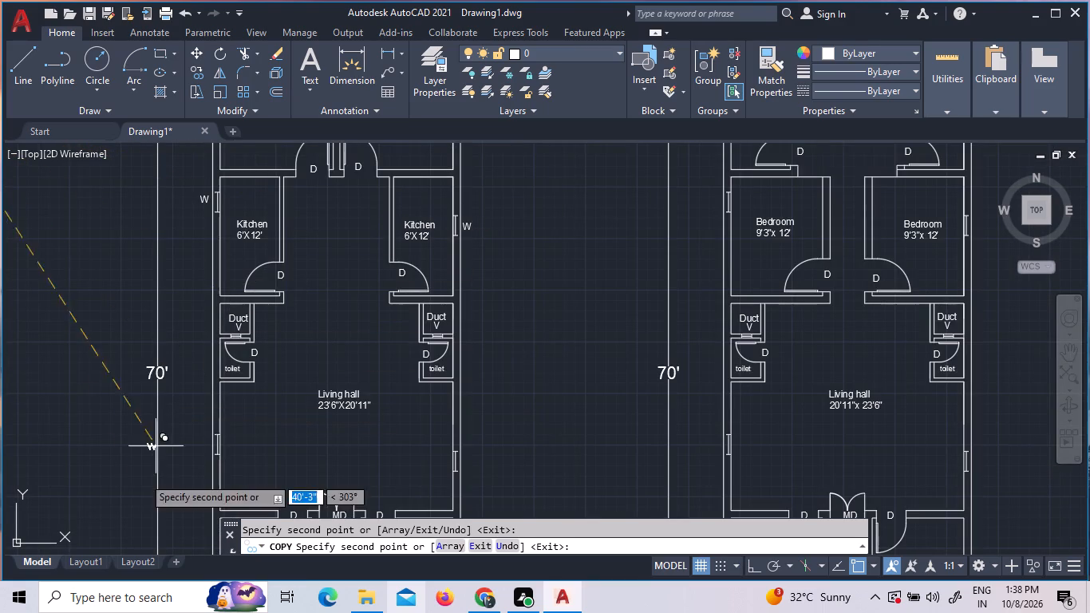
{"action": "scroll", "coordinate": [201, 469], "scroll_direction": "up", "scroll_amount": 5}
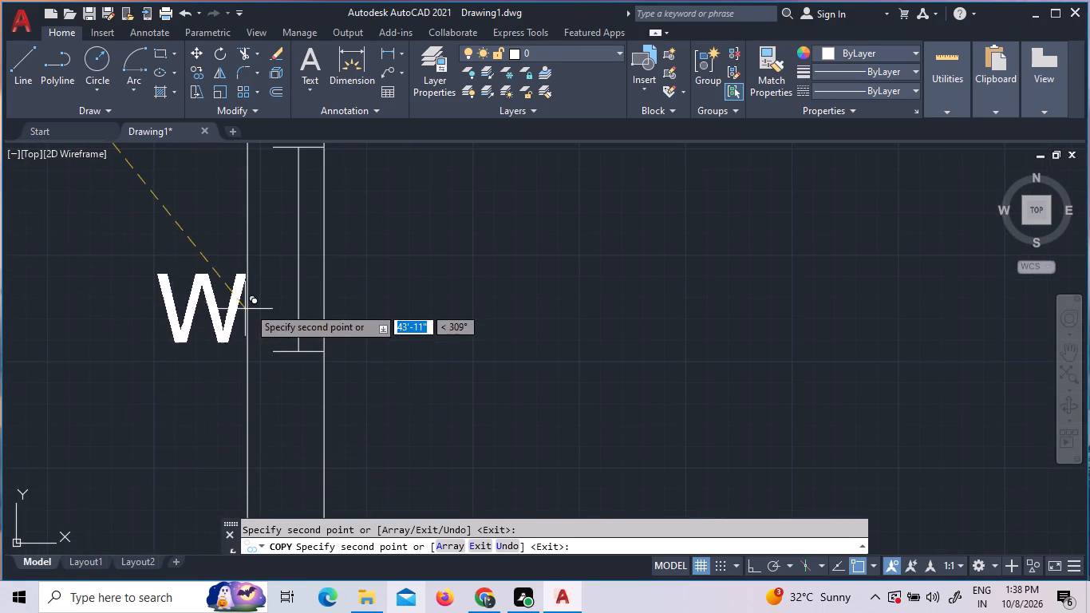
{"action": "left_click", "coordinate": [238, 252]}
{"action": "scroll", "coordinate": [260, 334], "scroll_direction": "down", "scroll_amount": 1}
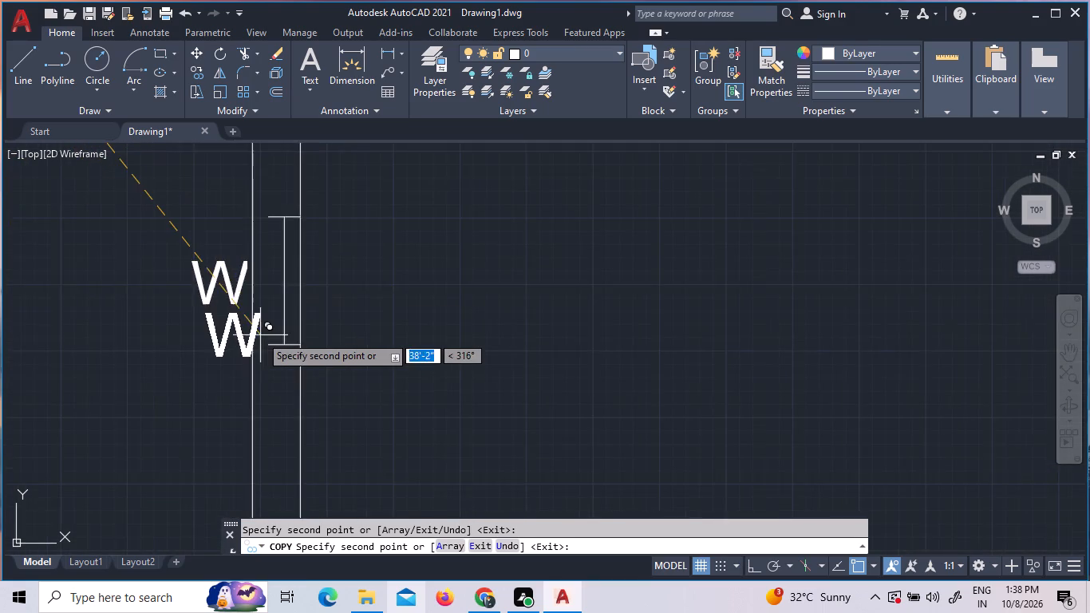
{"action": "scroll", "coordinate": [260, 335], "scroll_direction": "down", "scroll_amount": 3}
{"action": "scroll", "coordinate": [662, 362], "scroll_direction": "up", "scroll_amount": 1}
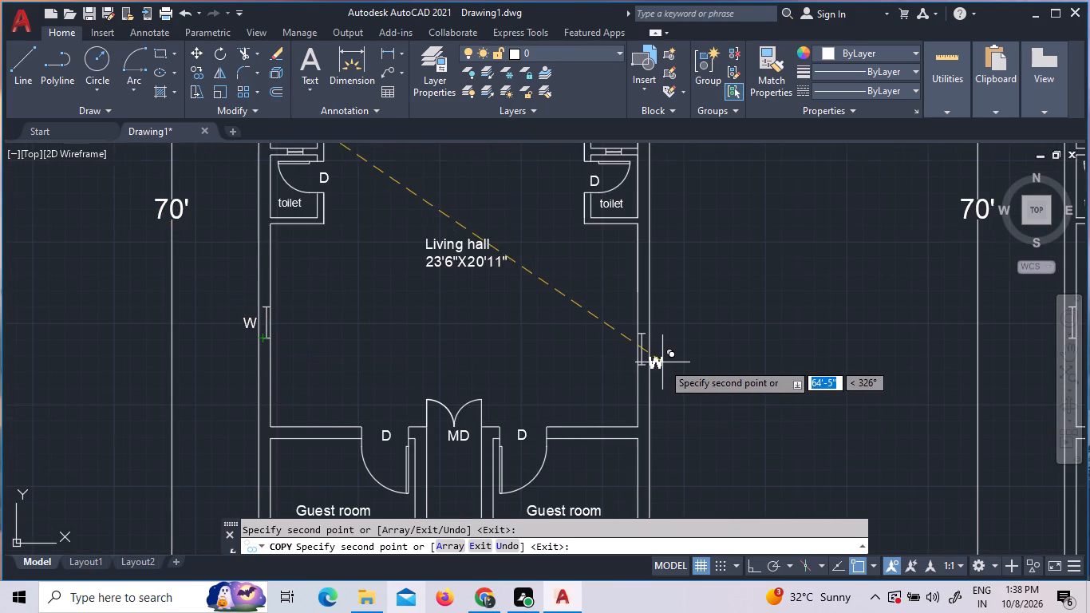
{"action": "scroll", "coordinate": [680, 346], "scroll_direction": "up", "scroll_amount": 3}
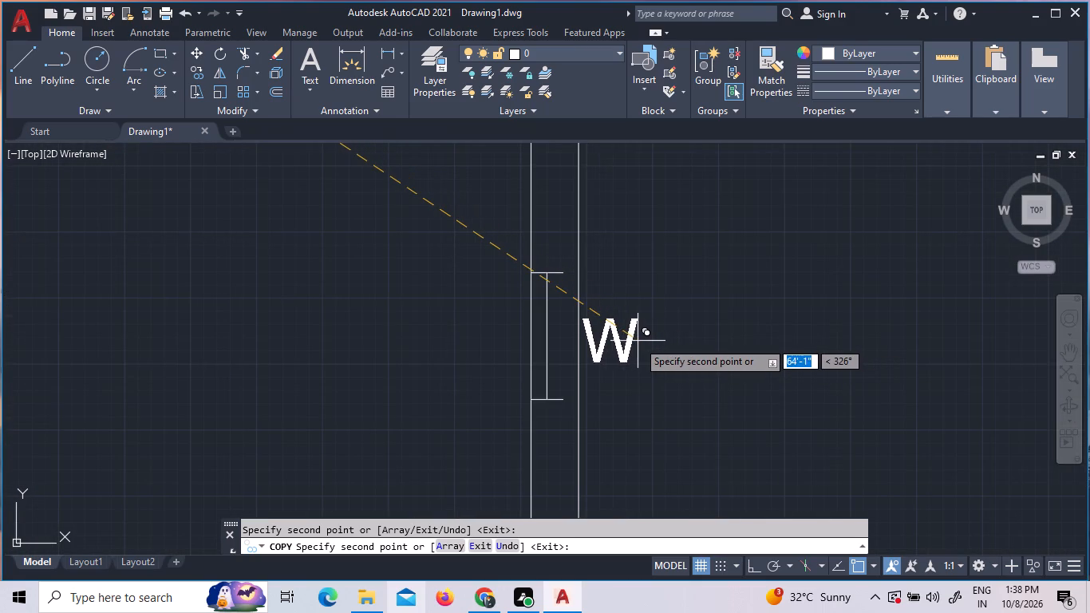
{"action": "left_click", "coordinate": [638, 341]}
Place a "W" copy closer to the second floor's staircase-side bedroom window and erase the misplaced "W" next to it.
{"action": "scroll", "coordinate": [638, 341], "scroll_direction": "down", "scroll_amount": 5}
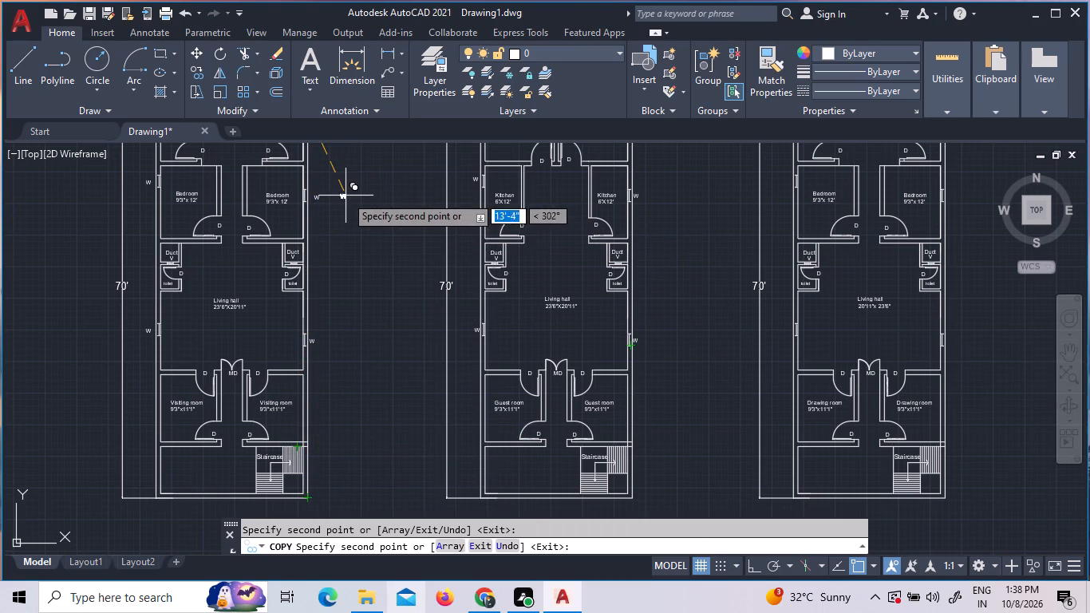
{"action": "scroll", "coordinate": [338, 188], "scroll_direction": "up", "scroll_amount": 4}
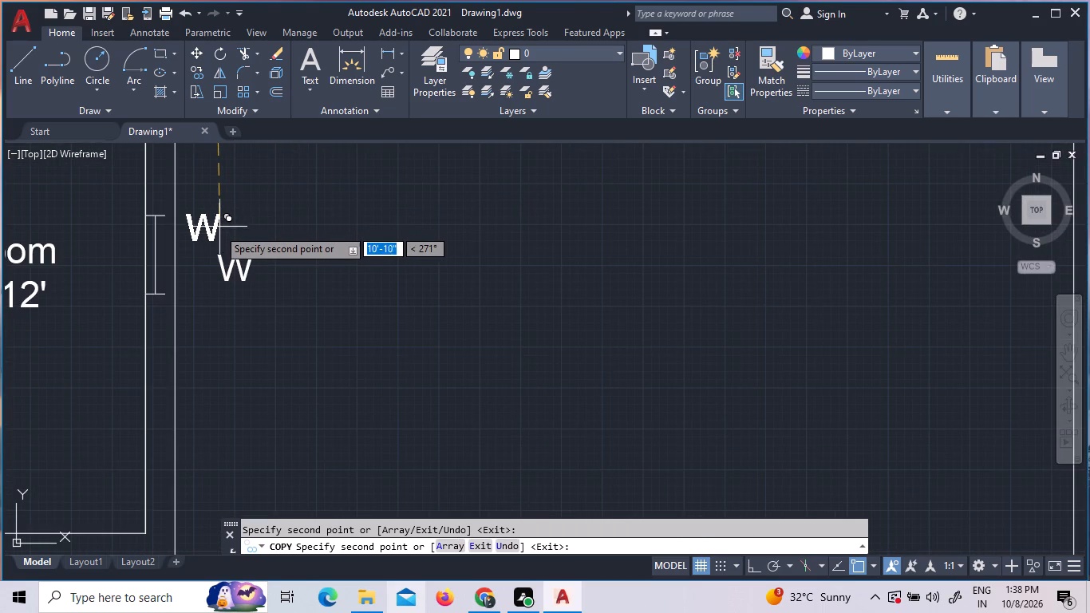
{"action": "left_click", "coordinate": [213, 244]}
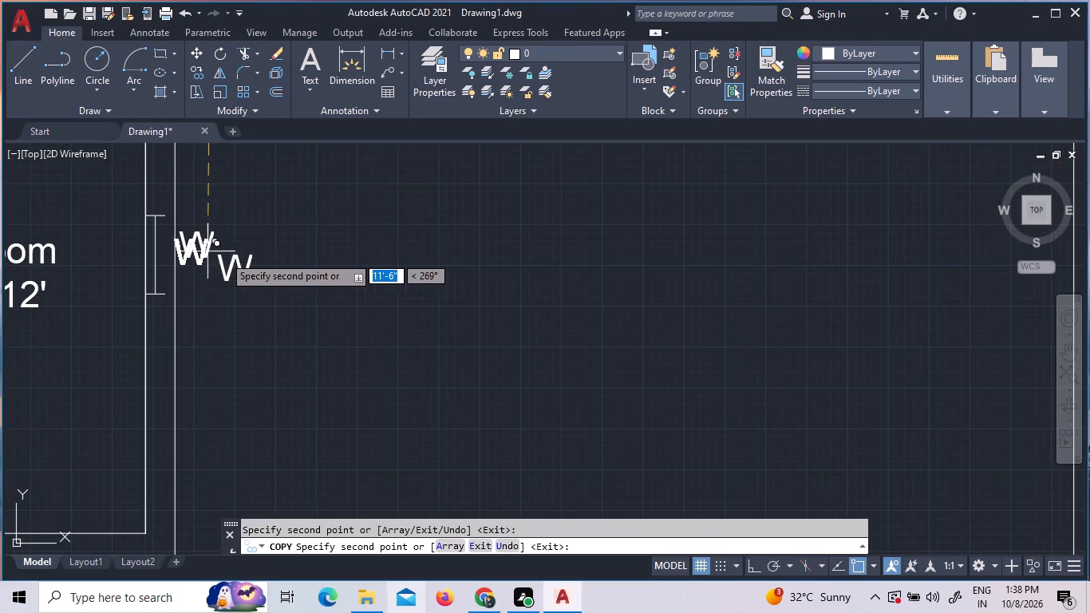
{"action": "key", "text": "Escape"}
{"action": "left_click", "coordinate": [244, 263]}
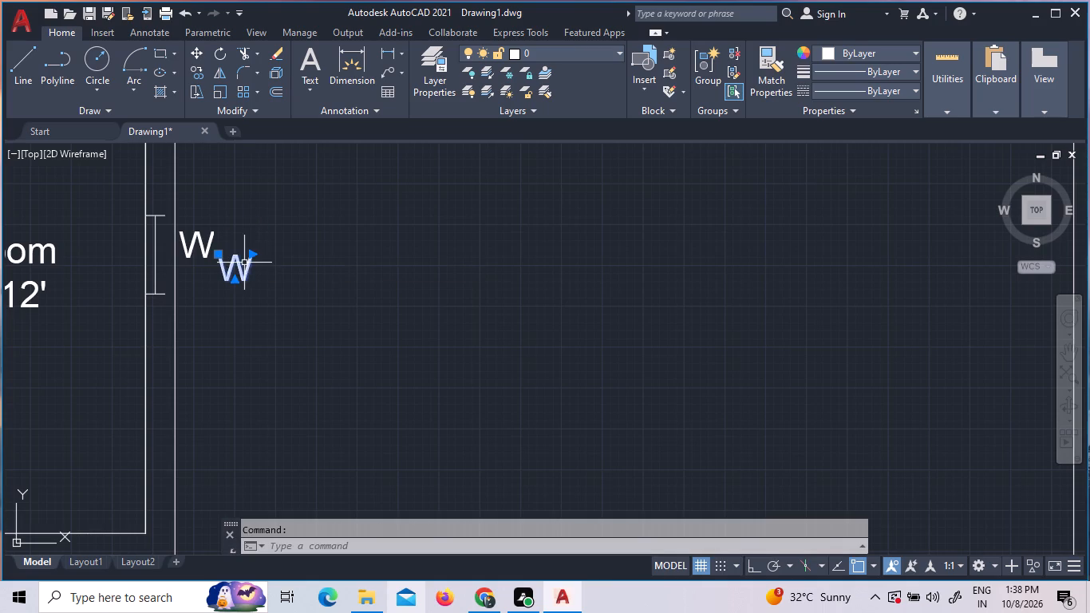
{"action": "key", "text": "Delete"}
Copy the first floor kitchen's "W" label beside the bedroom window on the side opposite the staircase.
{"action": "scroll", "coordinate": [262, 321], "scroll_direction": "down", "scroll_amount": 4}
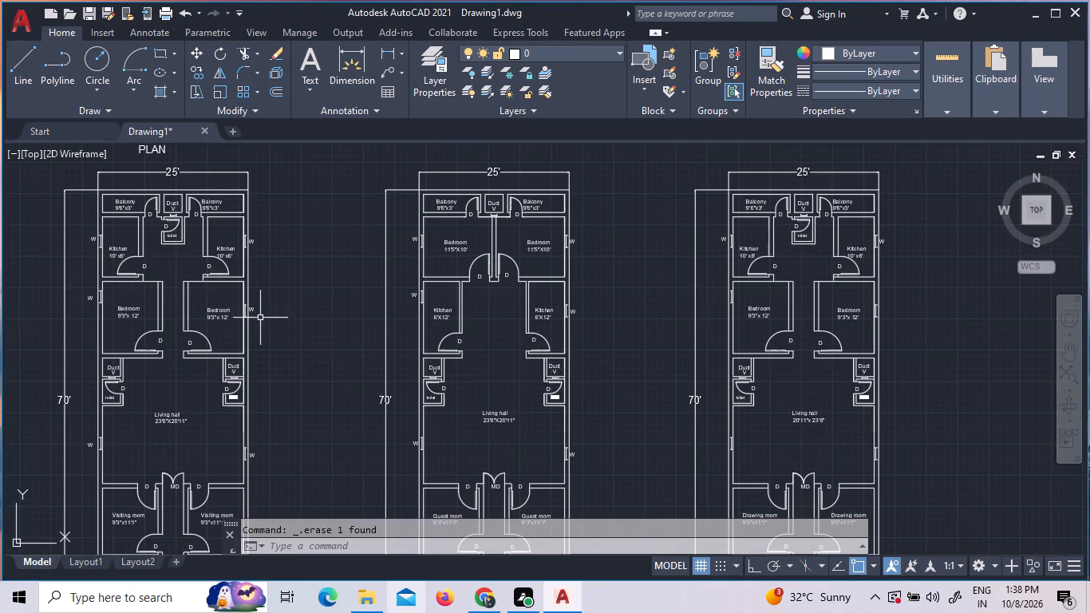
{"action": "middle_click_drag", "start_coordinate": [277, 328], "coordinate": [491, 283]}
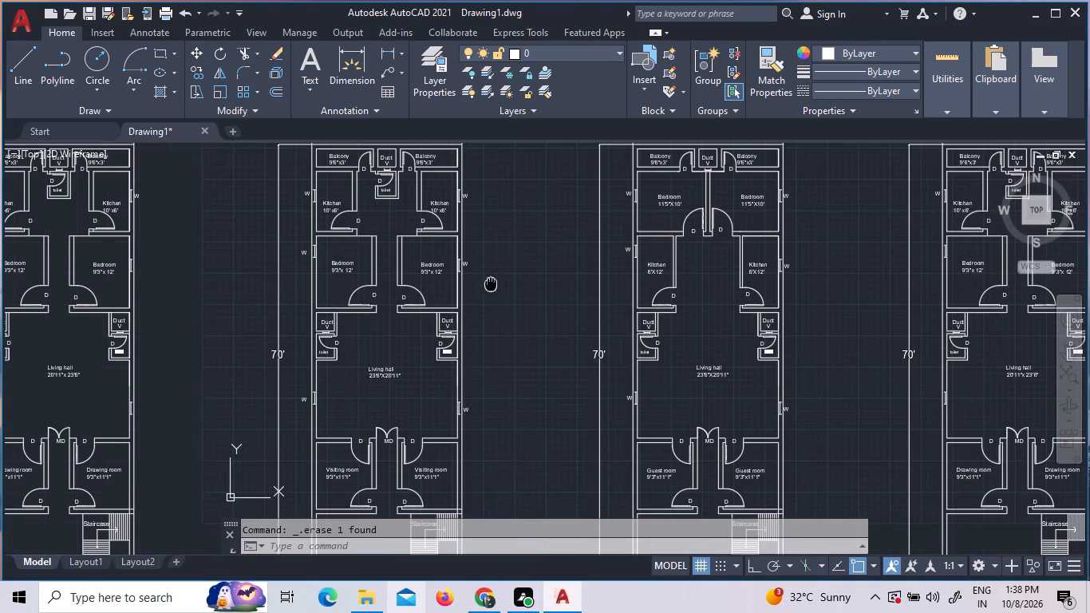
{"action": "middle_click_drag", "start_coordinate": [160, 295], "coordinate": [468, 313]}
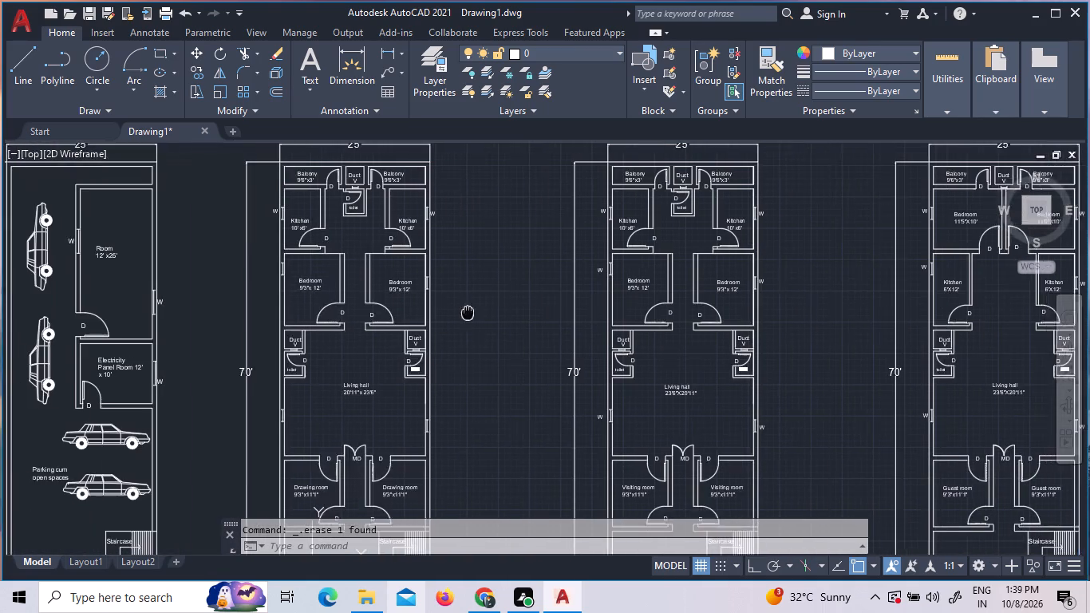
{"action": "middle_click_drag", "start_coordinate": [468, 313], "coordinate": [455, 276]}
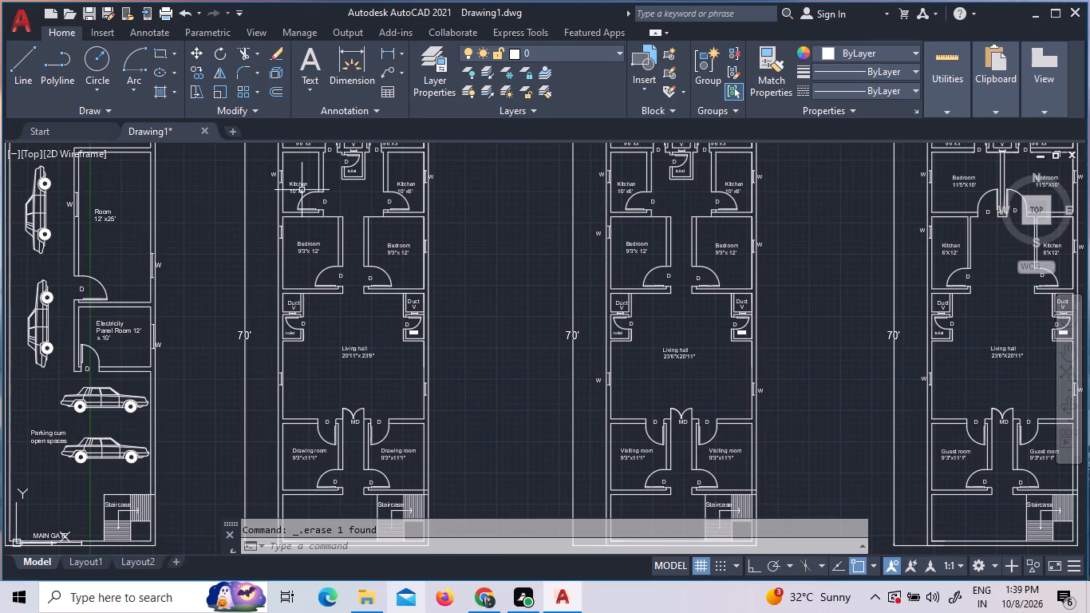
{"action": "left_click", "coordinate": [272, 176]}
{"action": "right_click", "coordinate": [272, 176]}
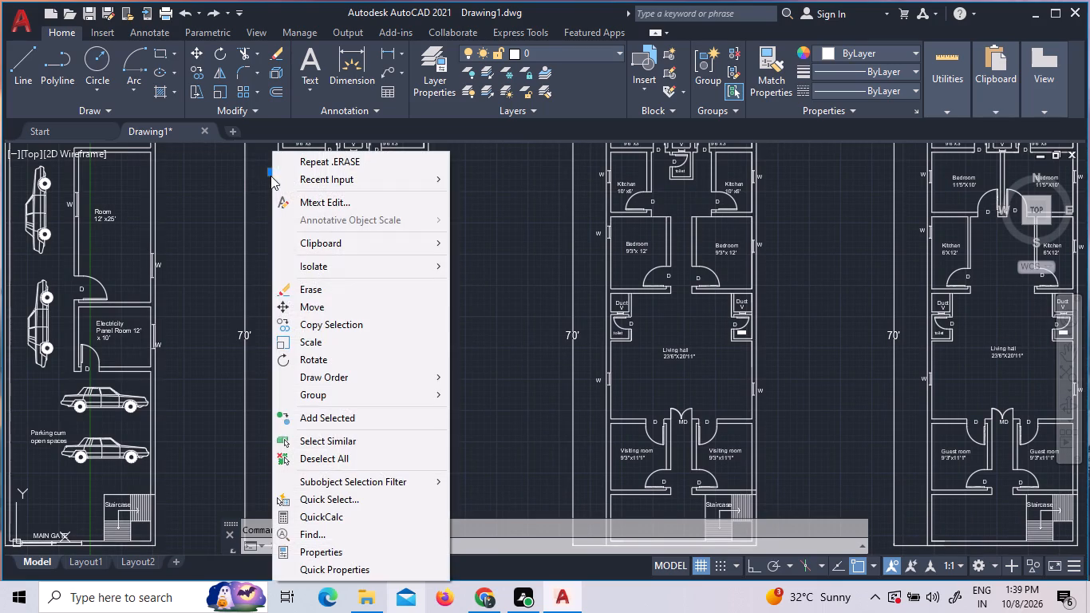
{"action": "left_click", "coordinate": [302, 325]}
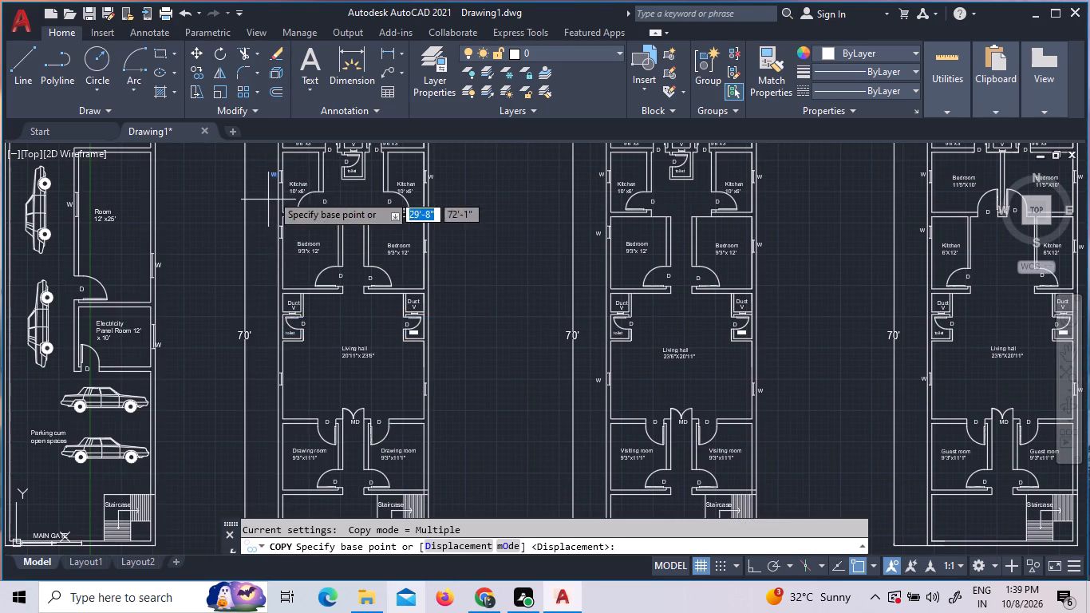
{"action": "scroll", "coordinate": [259, 182], "scroll_direction": "up", "scroll_amount": 1}
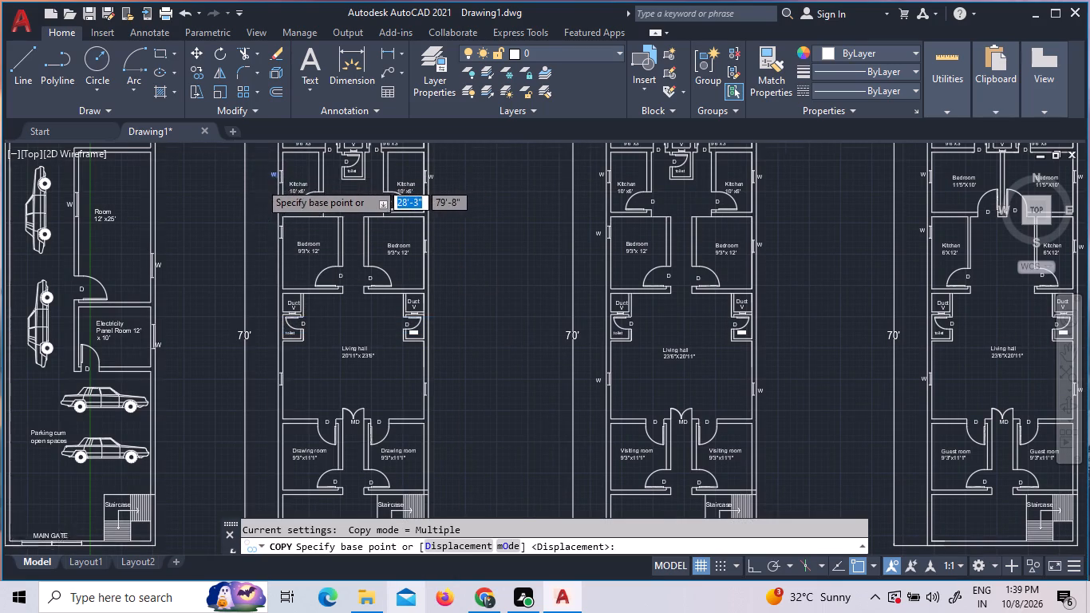
{"action": "left_click", "coordinate": [281, 168]}
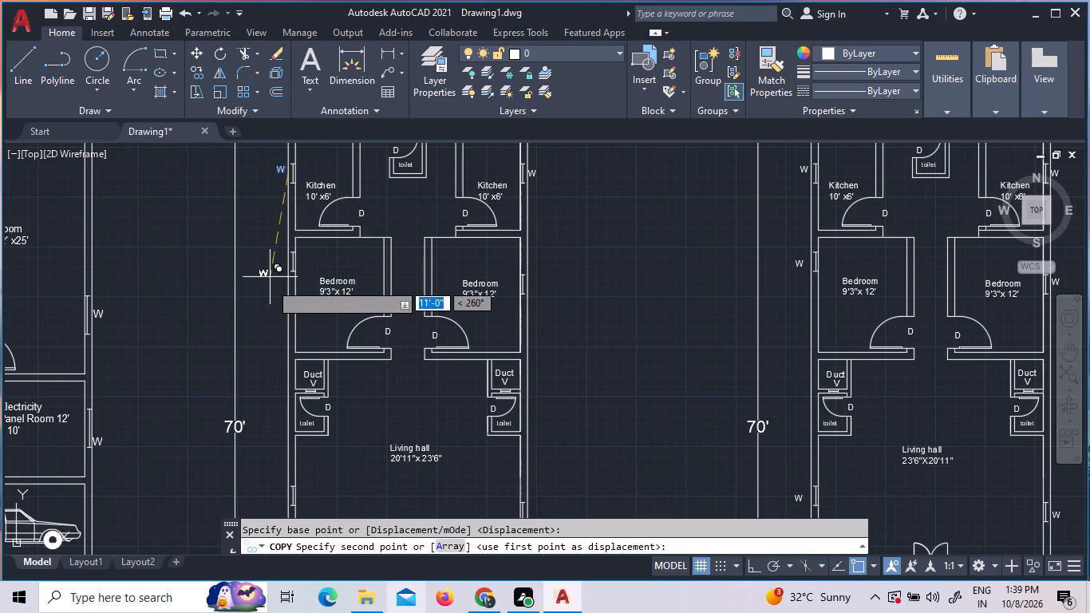
{"action": "scroll", "coordinate": [276, 254], "scroll_direction": "up", "scroll_amount": 6}
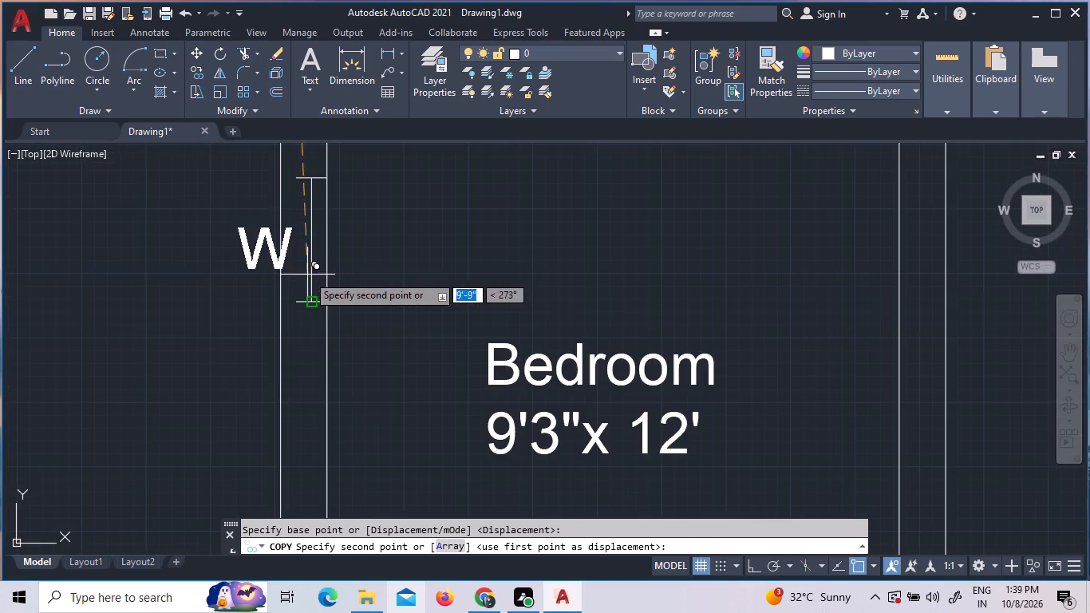
{"action": "left_click", "coordinate": [286, 265]}
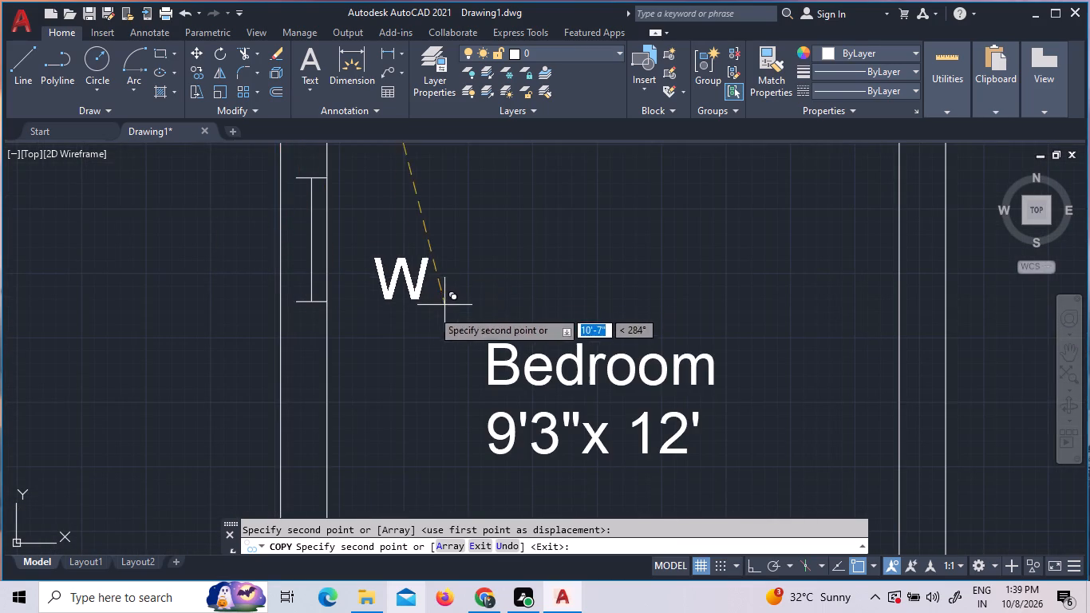
{"action": "scroll", "coordinate": [325, 358], "scroll_direction": "down", "scroll_amount": 6}
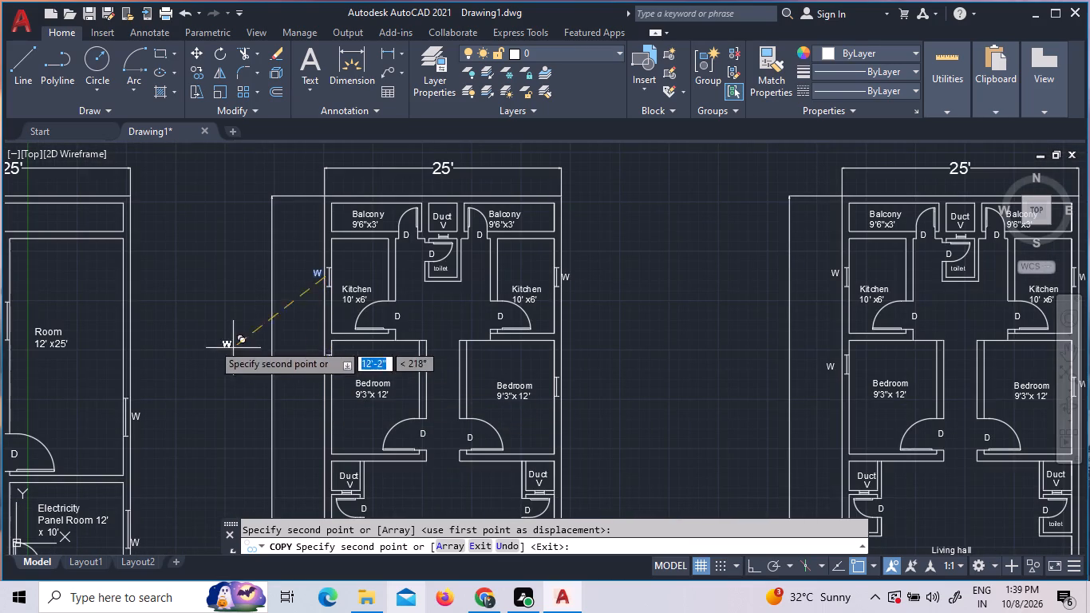
{"action": "scroll", "coordinate": [315, 376], "scroll_direction": "up", "scroll_amount": 2}
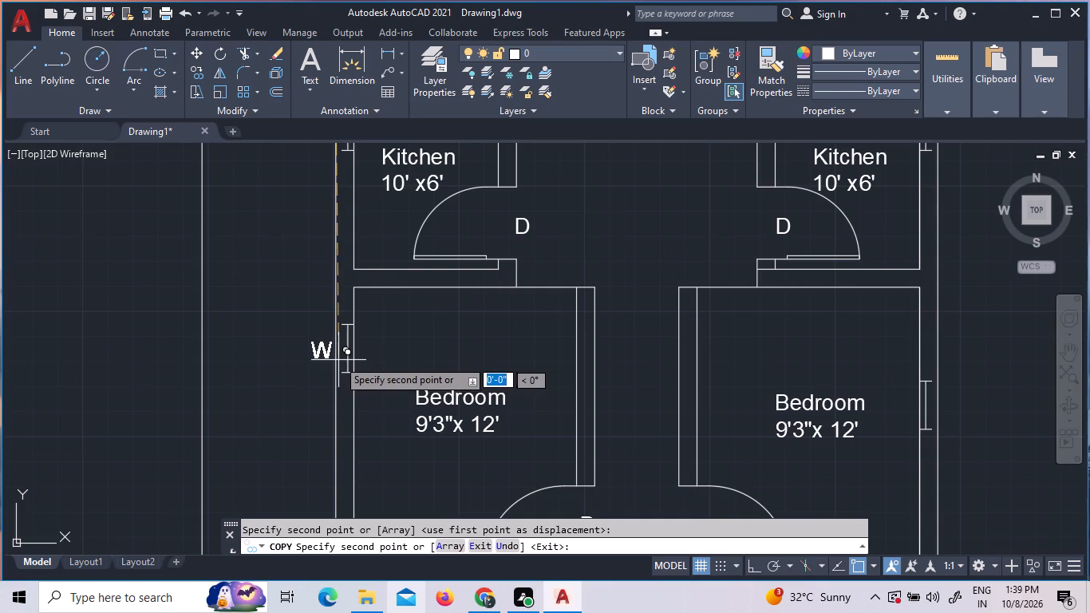
{"action": "left_click", "coordinate": [315, 359]}
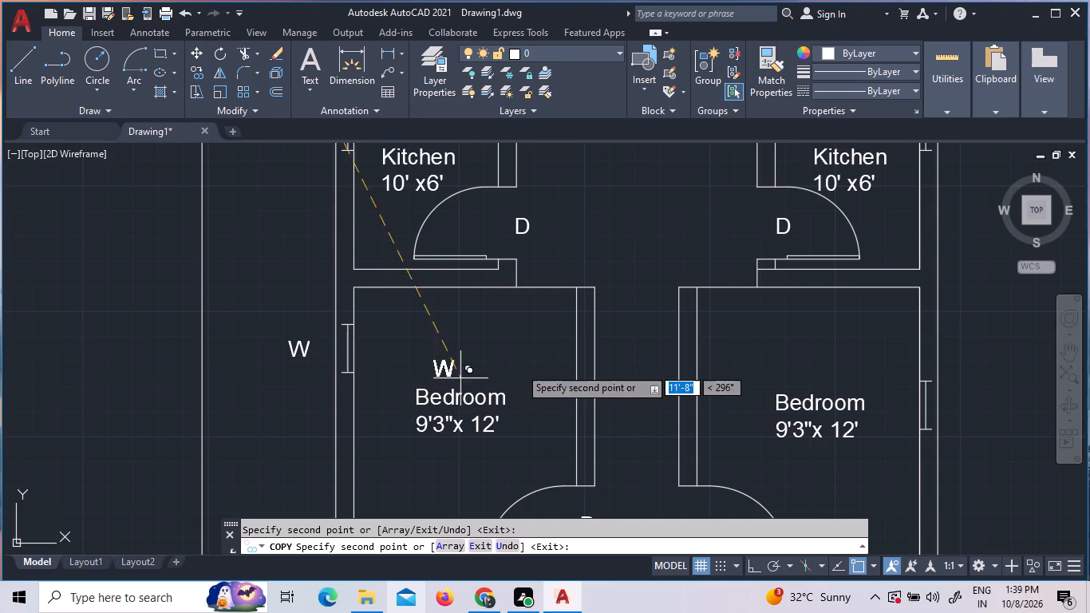
Copy the "W" label beside the first floor's bedroom and living hall windows on the staircase side.
{"action": "scroll", "coordinate": [595, 383], "scroll_direction": "down", "scroll_amount": 2}
{"action": "scroll", "coordinate": [768, 417], "scroll_direction": "up", "scroll_amount": 2}
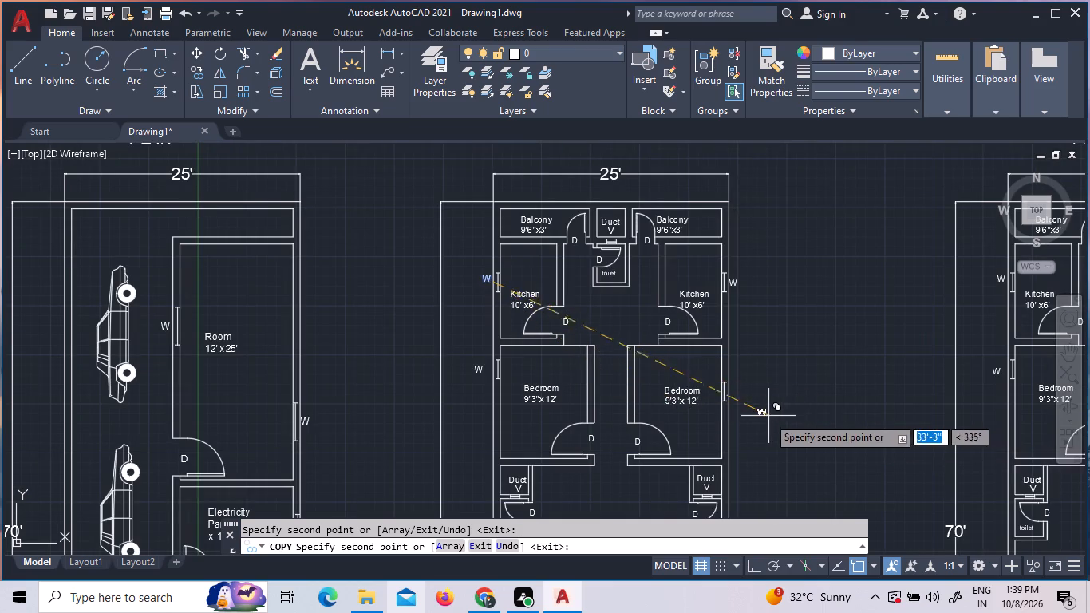
{"action": "scroll", "coordinate": [737, 396], "scroll_direction": "up", "scroll_amount": 2}
{"action": "left_click", "coordinate": [635, 341]}
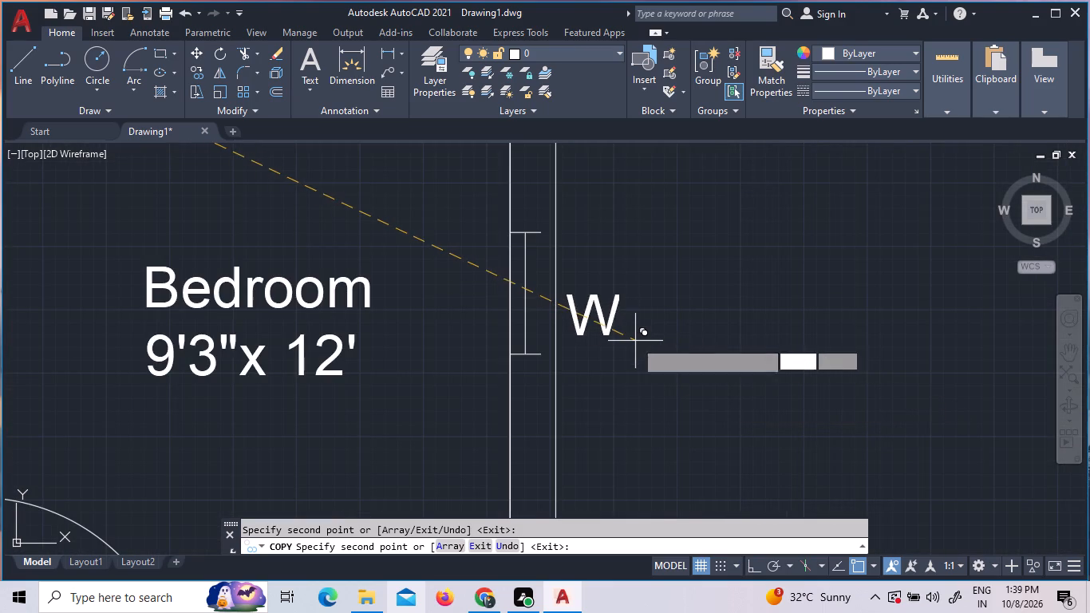
{"action": "scroll", "coordinate": [658, 329], "scroll_direction": "down", "scroll_amount": 6}
{"action": "scroll", "coordinate": [661, 484], "scroll_direction": "up", "scroll_amount": 1}
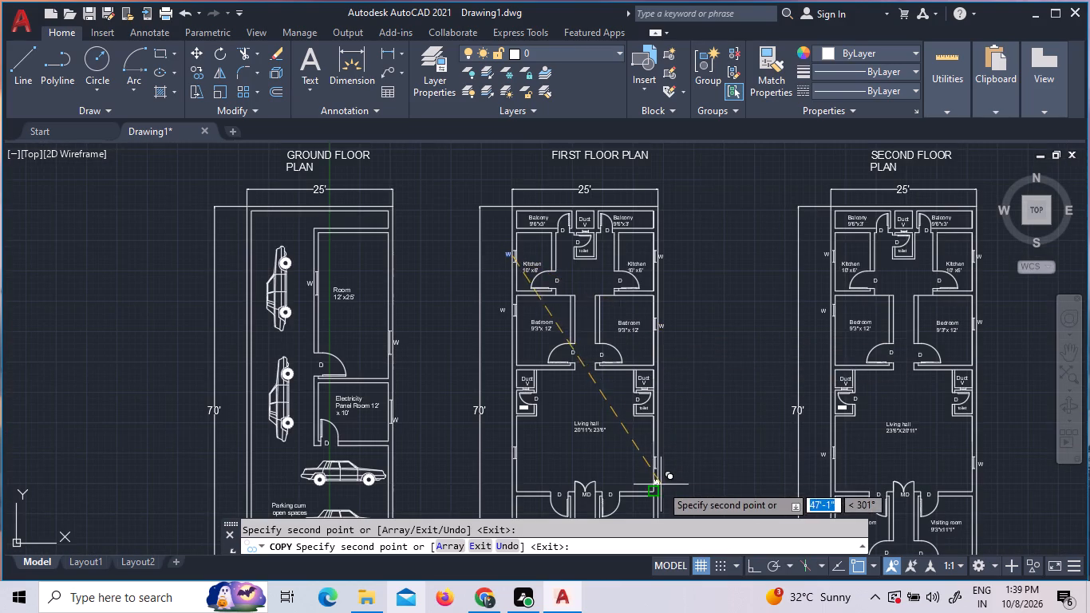
{"action": "scroll", "coordinate": [667, 475], "scroll_direction": "up", "scroll_amount": 7}
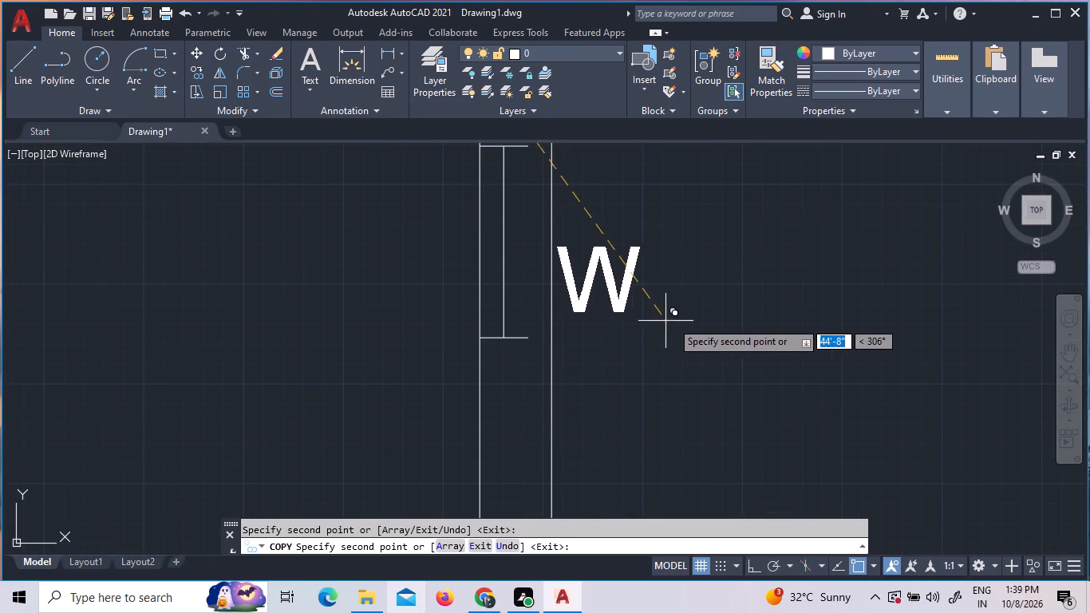
{"action": "left_click", "coordinate": [681, 320]}
Copy the "W" label beside the first floor's living hall window on the side opposite the staircase.
{"action": "scroll", "coordinate": [451, 433], "scroll_direction": "down", "scroll_amount": 4}
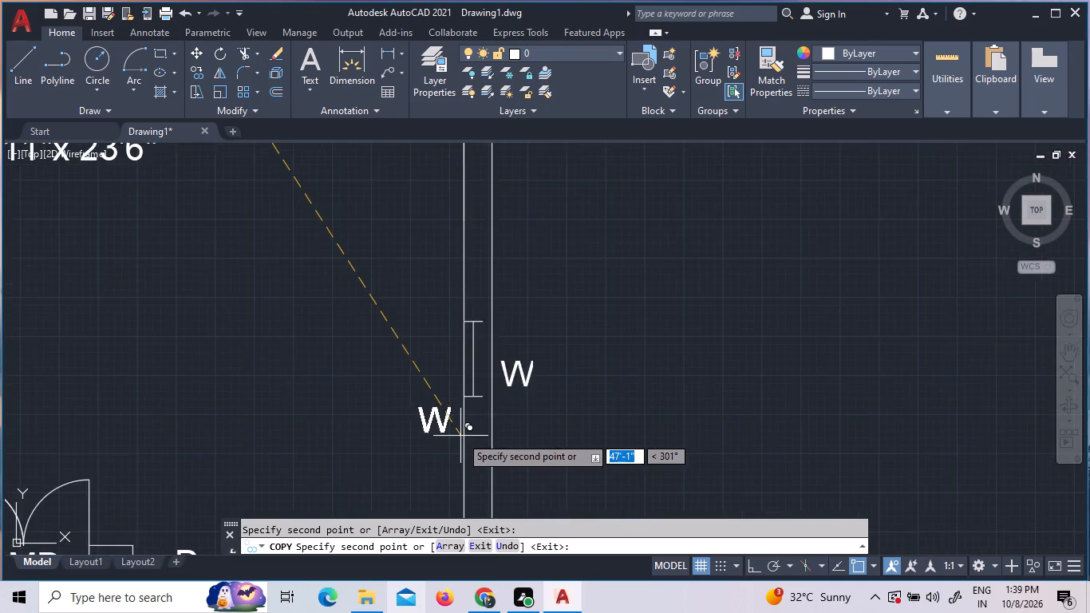
{"action": "scroll", "coordinate": [78, 377], "scroll_direction": "up", "scroll_amount": 3}
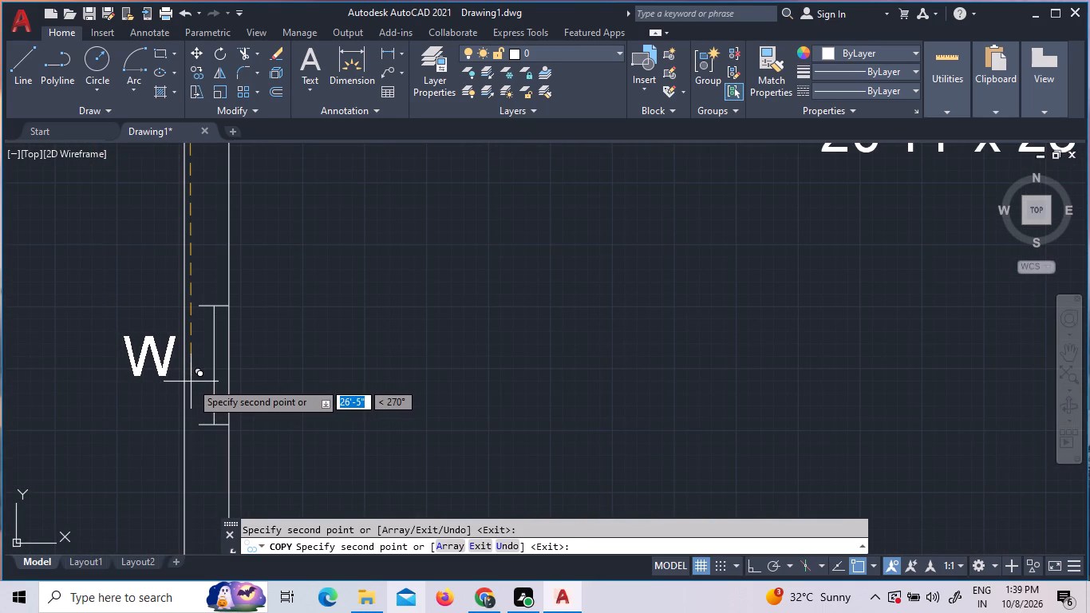
{"action": "left_click", "coordinate": [192, 382]}
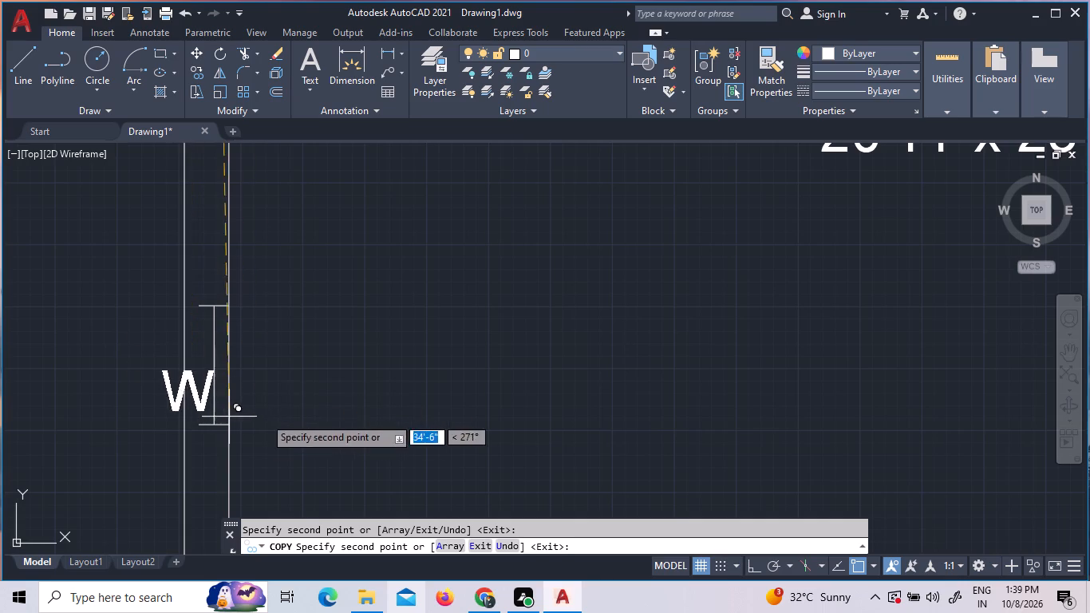
{"action": "left_click", "coordinate": [162, 372]}
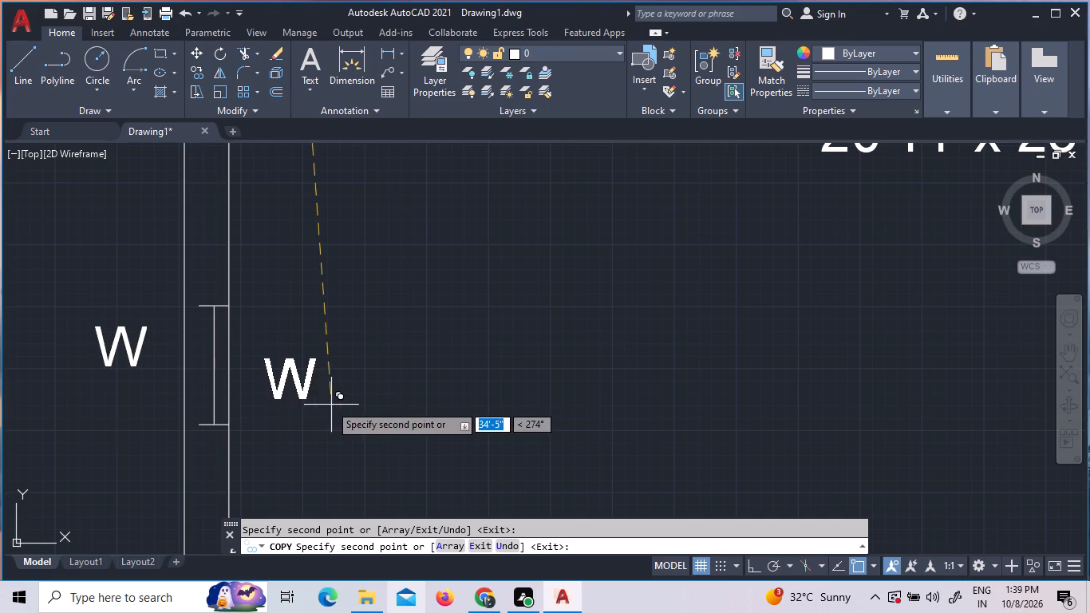
{"action": "scroll", "coordinate": [342, 440], "scroll_direction": "down", "scroll_amount": 4}
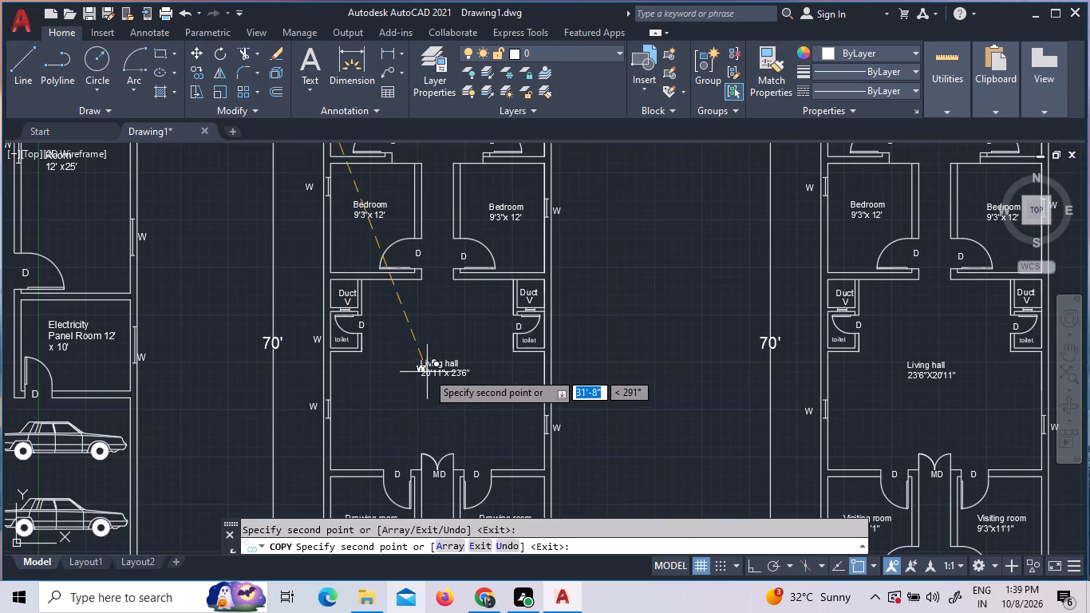
{"action": "scroll", "coordinate": [443, 361], "scroll_direction": "down", "scroll_amount": 2}
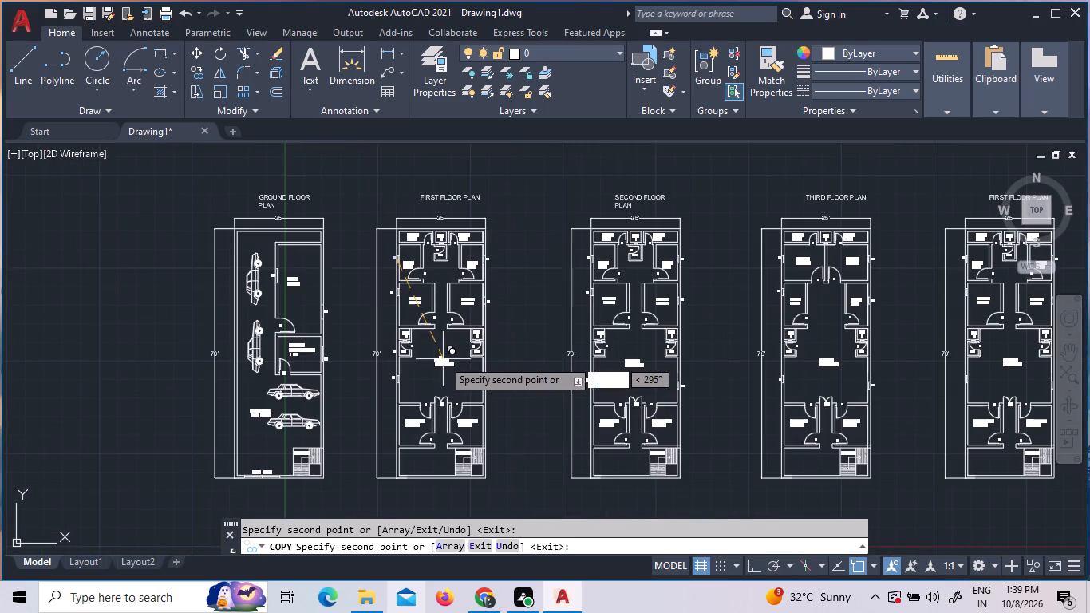
{"action": "key", "text": "Escape"}
Erase the stray "W" label beside the first floor toilet, outside the wall opposite the staircase side.
{"action": "scroll", "coordinate": [403, 340], "scroll_direction": "up", "scroll_amount": 5}
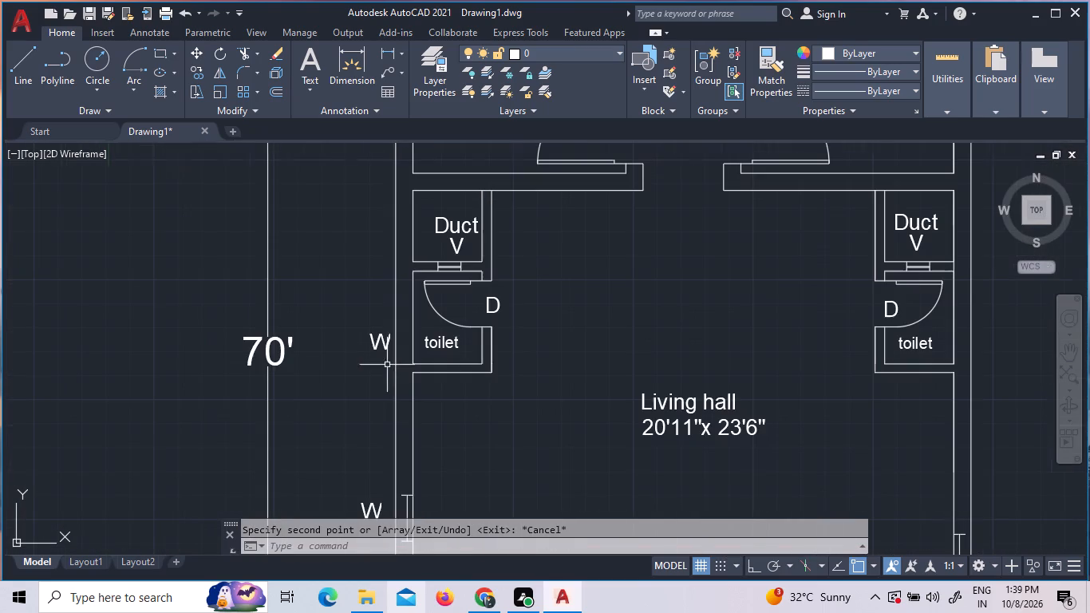
{"action": "left_click", "coordinate": [374, 340]}
{"action": "key", "text": "Delete"}
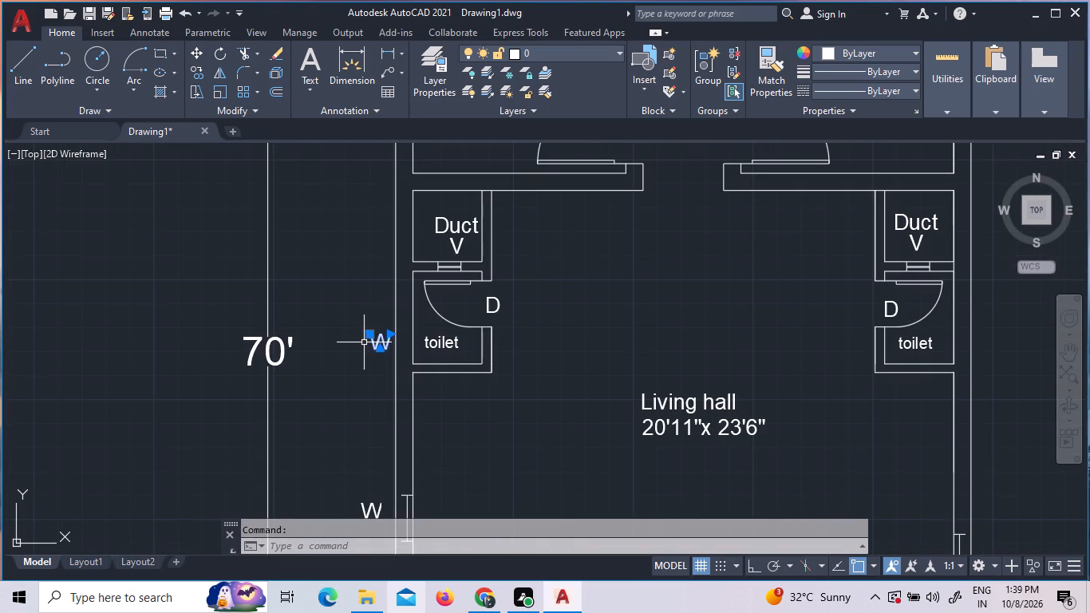
Move the "W" label closer to the first floor's bedroom window on the side opposite the staircase.
{"action": "scroll", "coordinate": [361, 357], "scroll_direction": "down", "scroll_amount": 4}
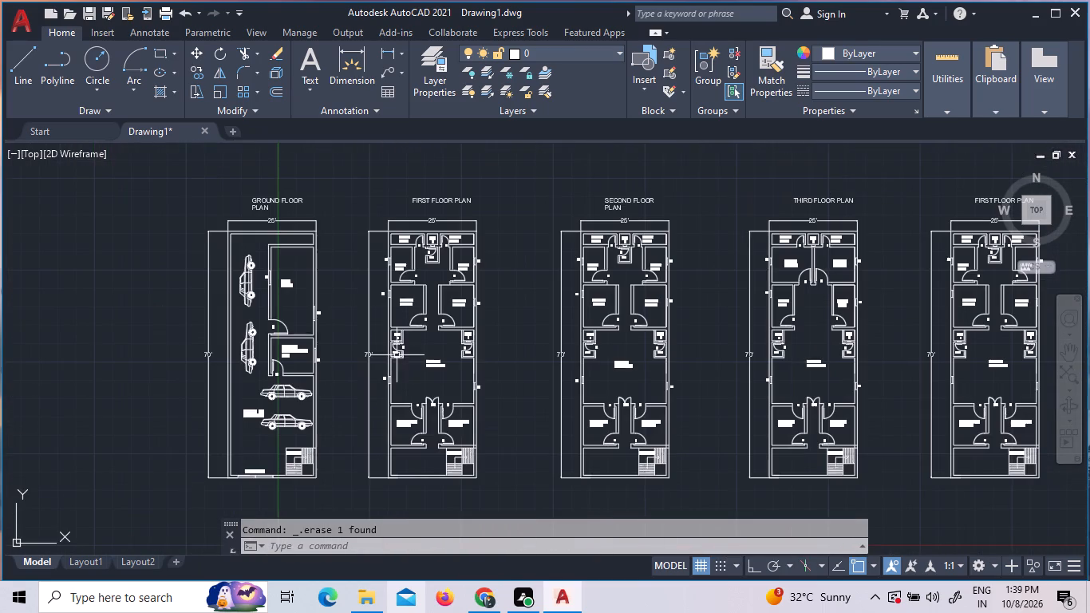
{"action": "scroll", "coordinate": [386, 323], "scroll_direction": "up", "scroll_amount": 1}
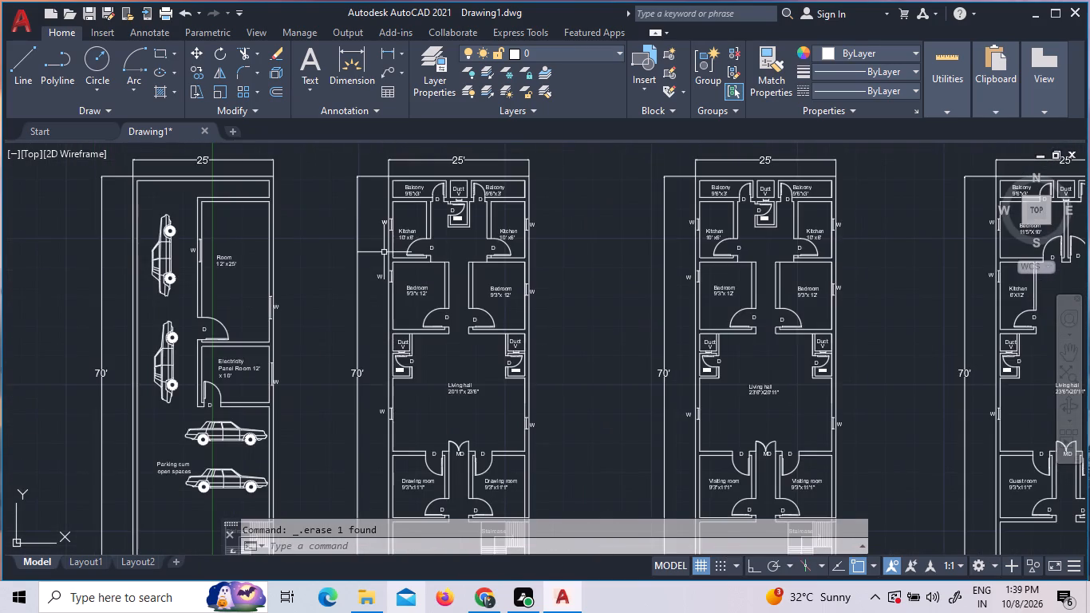
{"action": "scroll", "coordinate": [383, 227], "scroll_direction": "up", "scroll_amount": 2}
{"action": "left_click", "coordinate": [383, 213]}
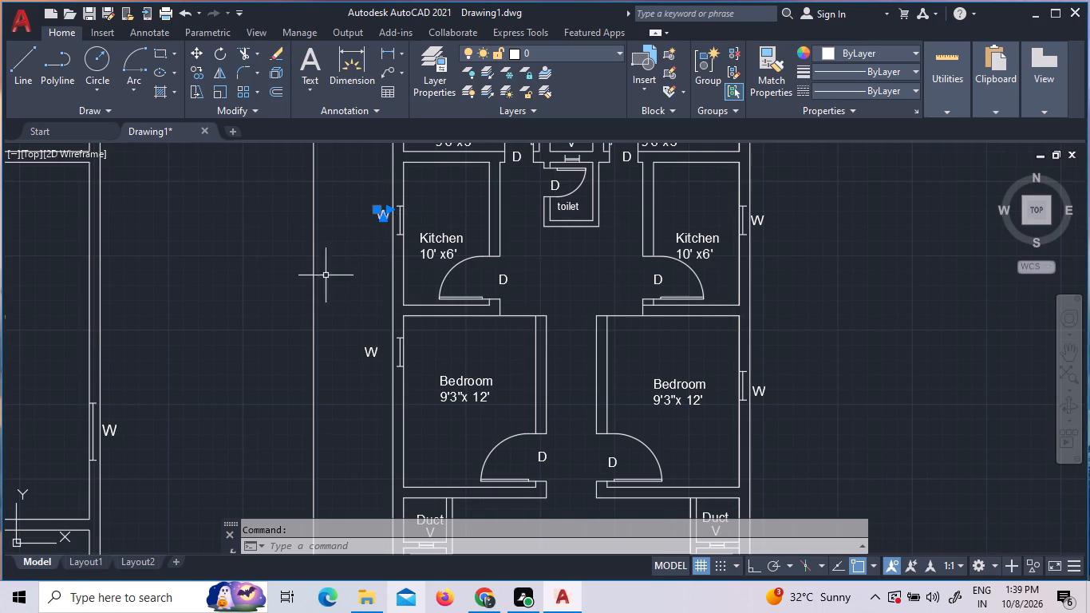
{"action": "key", "text": "Escape"}
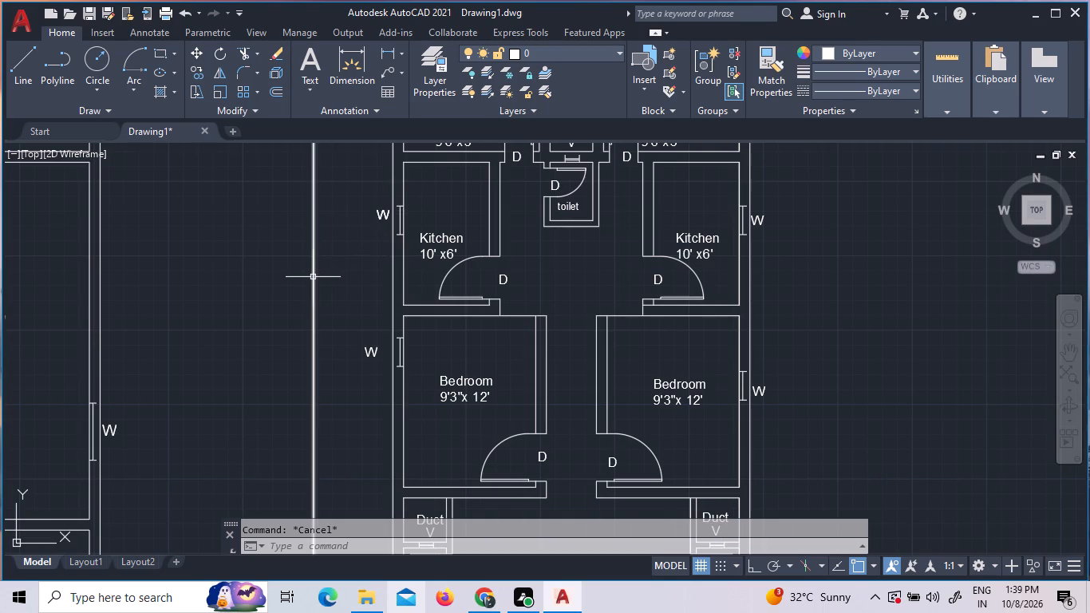
{"action": "left_click", "coordinate": [370, 355]}
{"action": "right_click", "coordinate": [370, 355]}
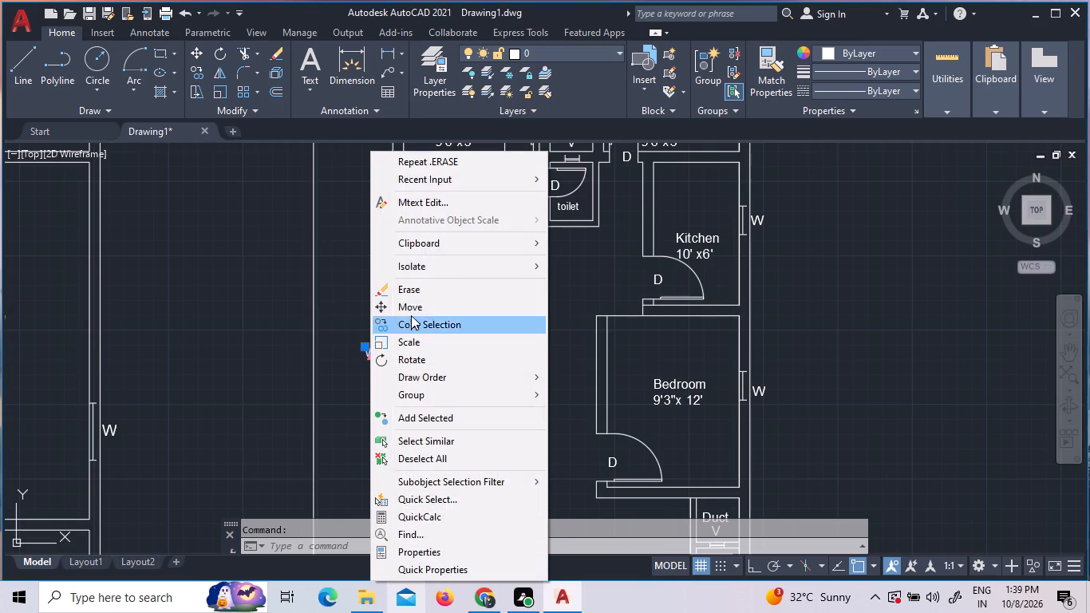
{"action": "left_click", "coordinate": [411, 315]}
{"action": "left_click", "coordinate": [370, 350]}
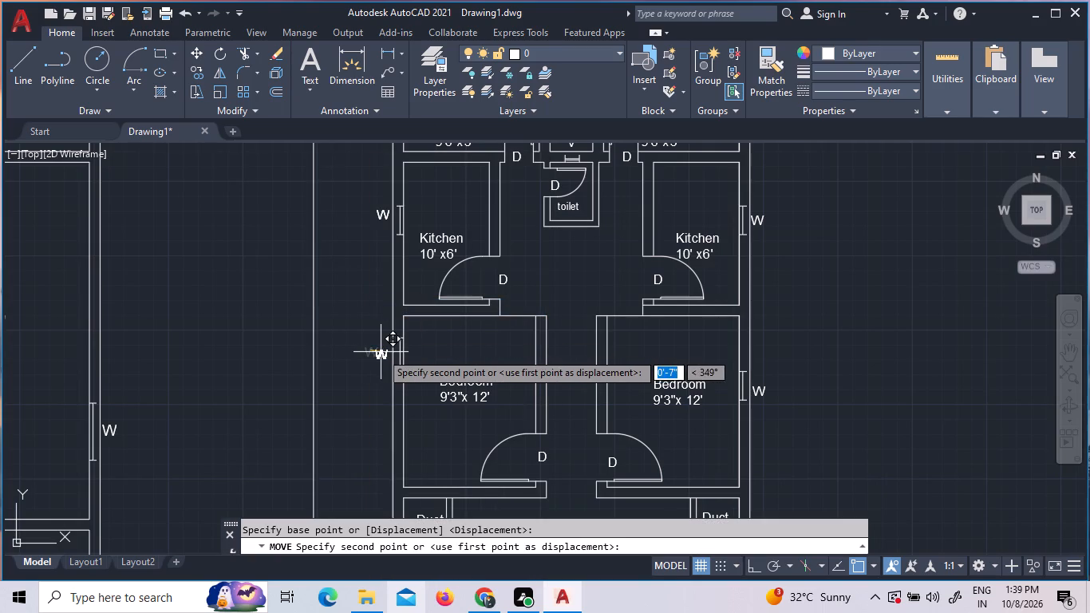
{"action": "left_click", "coordinate": [380, 350]}
Move the "W" label closer to the first floor's living hall window on the side opposite the staircase.
{"action": "scroll", "coordinate": [381, 362], "scroll_direction": "down", "scroll_amount": 2}
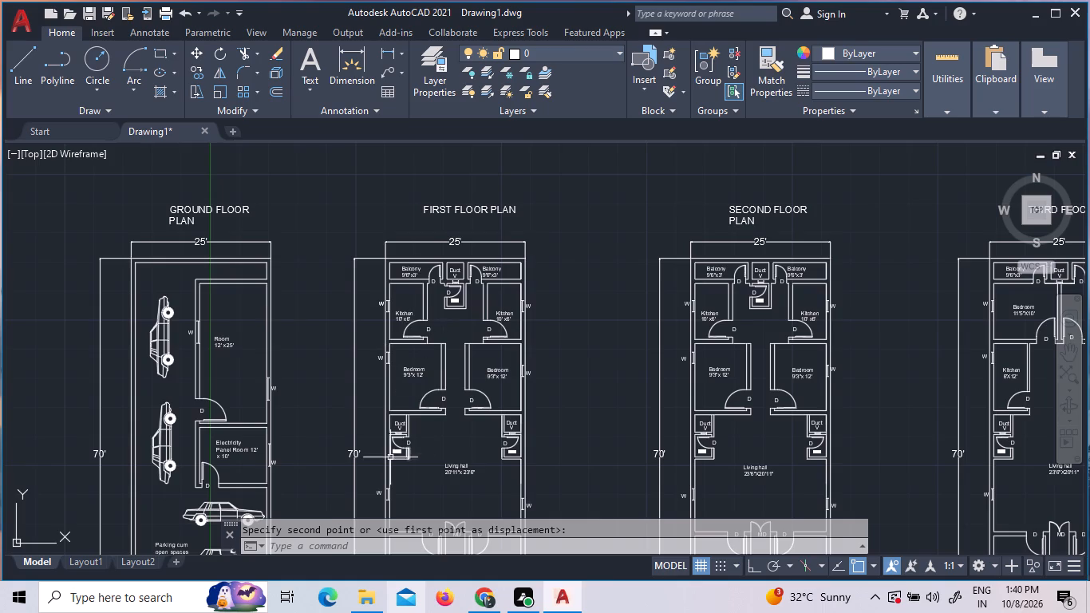
{"action": "scroll", "coordinate": [389, 500], "scroll_direction": "up", "scroll_amount": 8}
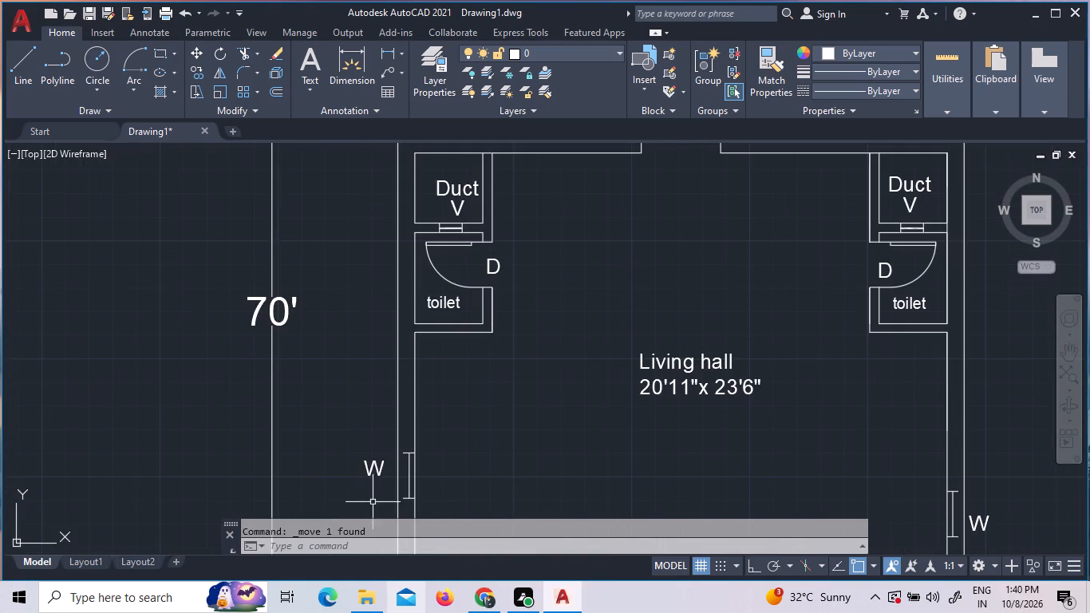
{"action": "left_click", "coordinate": [381, 464]}
{"action": "right_click", "coordinate": [381, 464]}
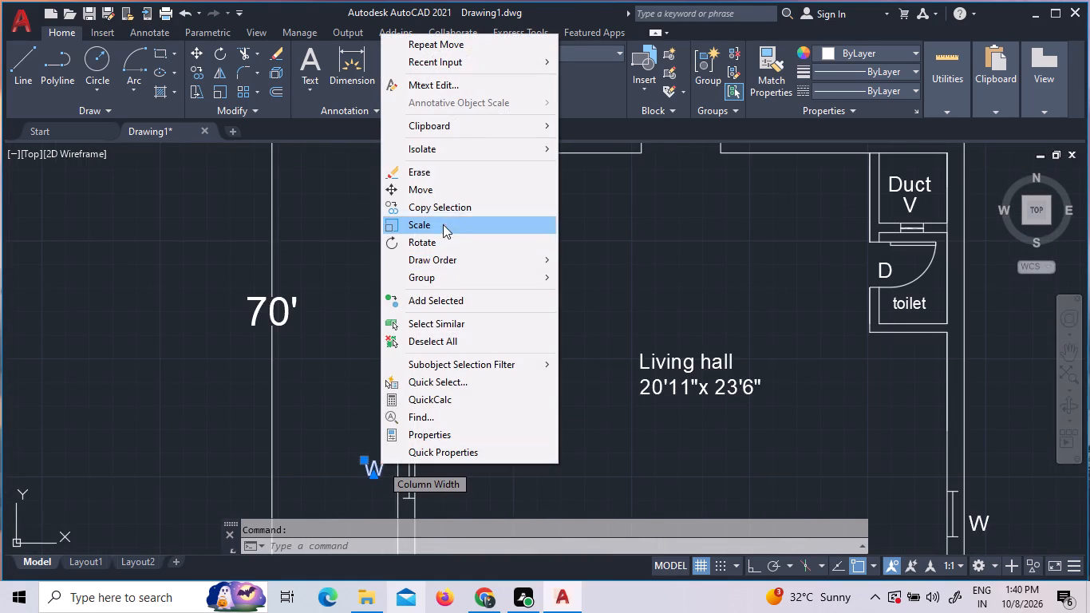
{"action": "left_click", "coordinate": [425, 195]}
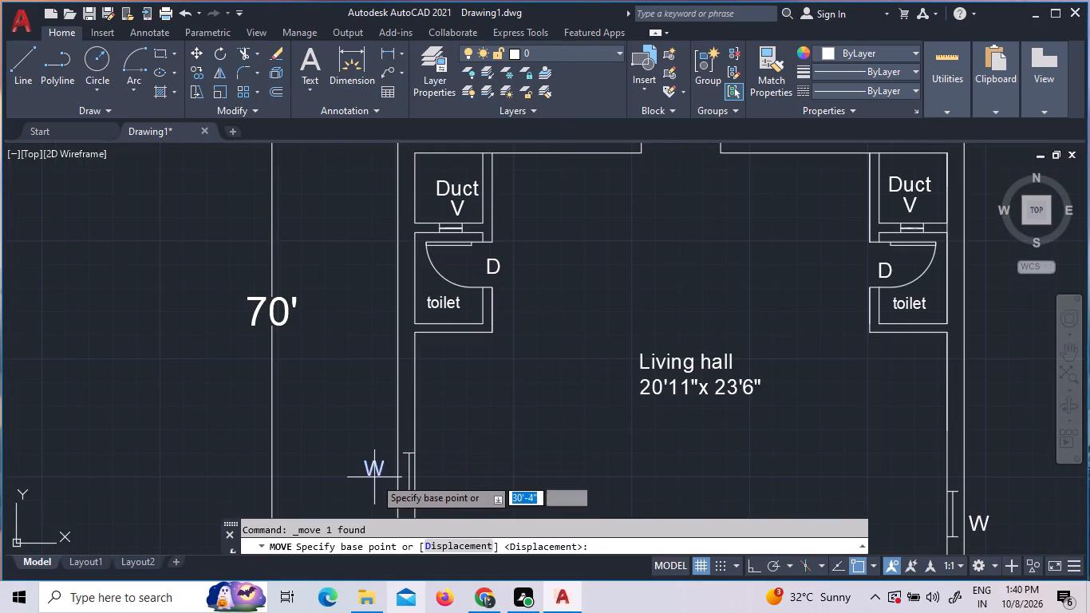
{"action": "left_click", "coordinate": [376, 474]}
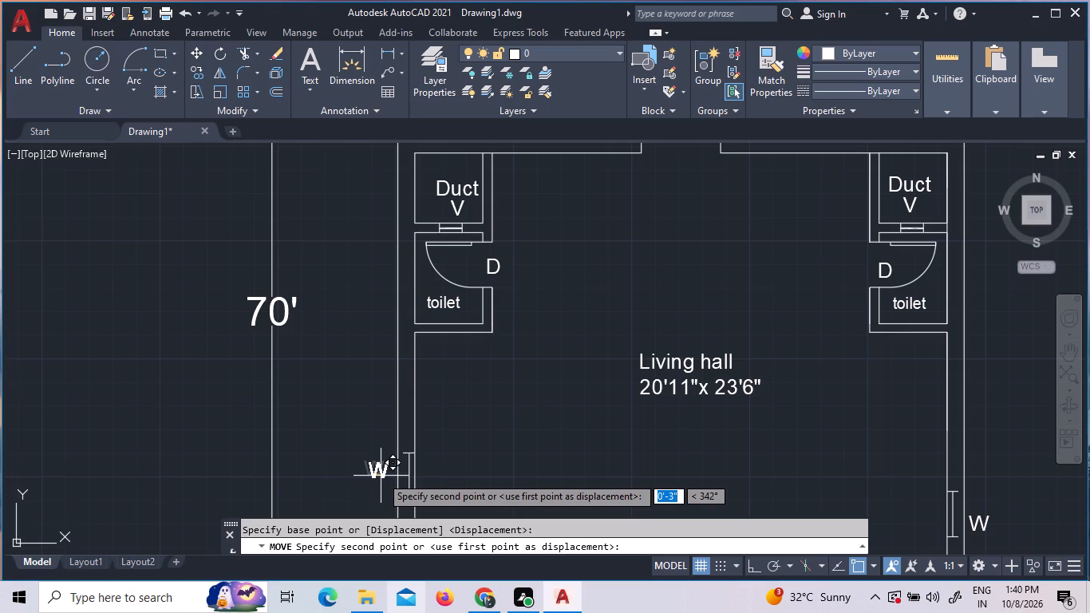
{"action": "left_click", "coordinate": [385, 479]}
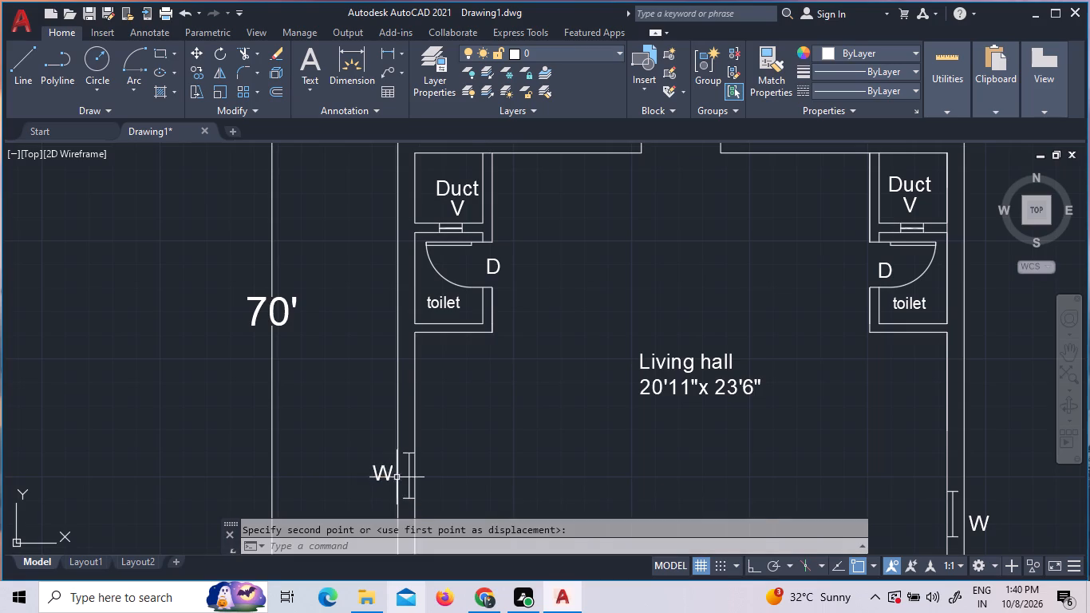
Examine the window labels and room layouts across the first, second and third floor plans.
{"action": "scroll", "coordinate": [434, 466], "scroll_direction": "down", "scroll_amount": 4}
{"action": "middle_click_drag", "start_coordinate": [484, 488], "coordinate": [486, 441]}
{"action": "scroll", "coordinate": [526, 310], "scroll_direction": "up", "scroll_amount": 2}
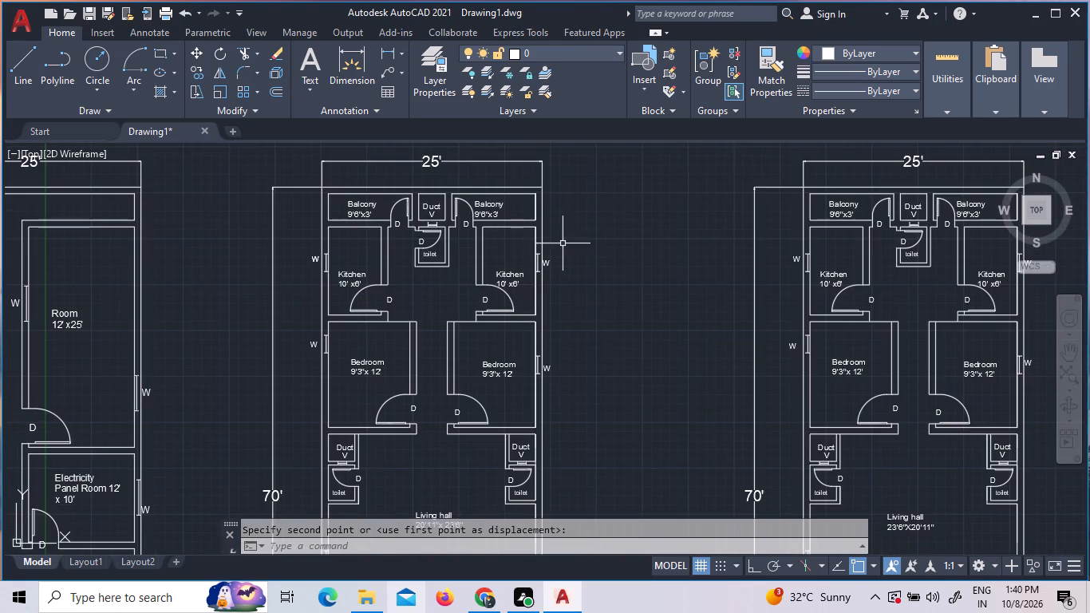
{"action": "scroll", "coordinate": [571, 241], "scroll_direction": "up", "scroll_amount": 2}
{"action": "scroll", "coordinate": [575, 248], "scroll_direction": "down", "scroll_amount": 2}
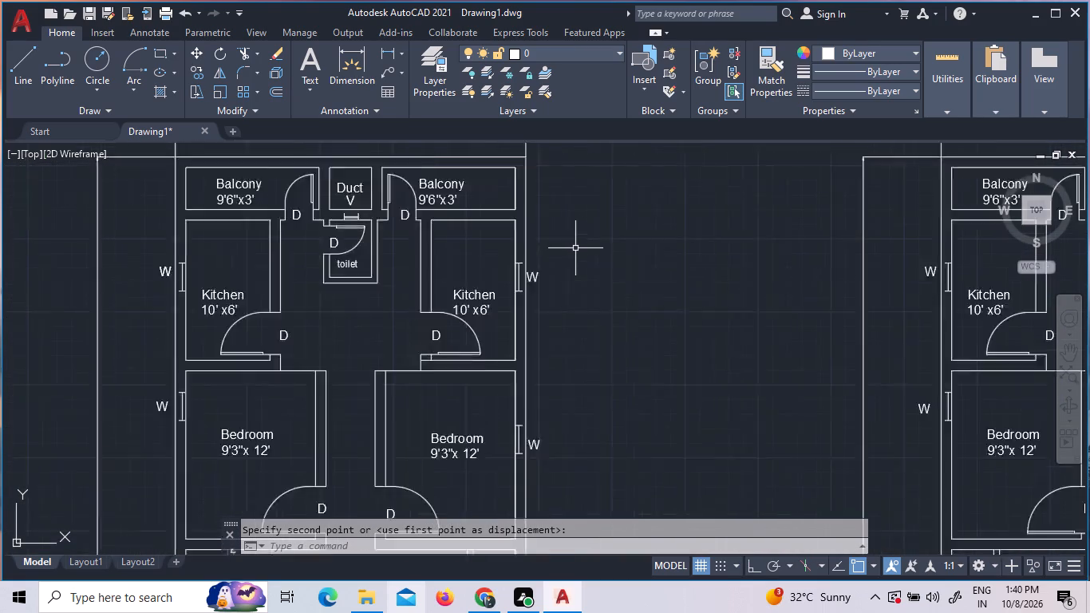
{"action": "scroll", "coordinate": [566, 369], "scroll_direction": "up", "scroll_amount": 3}
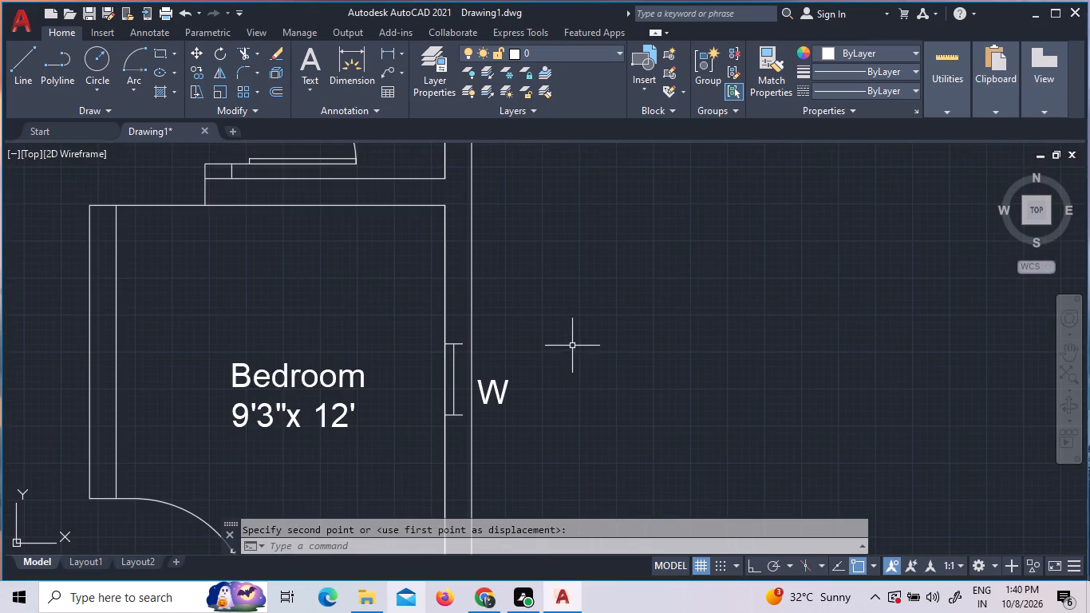
{"action": "scroll", "coordinate": [573, 346], "scroll_direction": "down", "scroll_amount": 3}
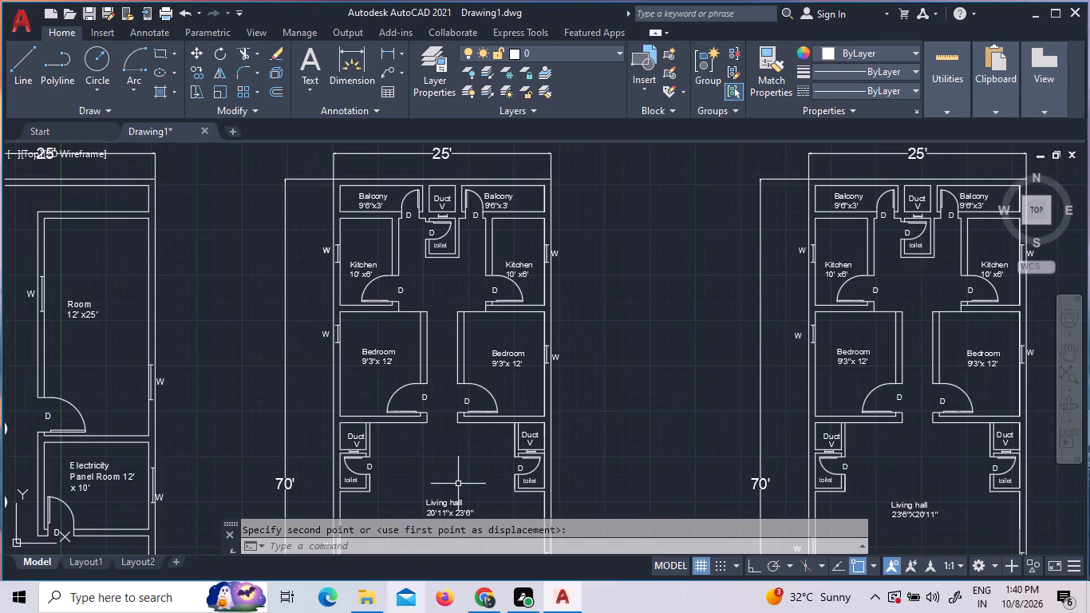
{"action": "scroll", "coordinate": [330, 279], "scroll_direction": "down", "scroll_amount": 1}
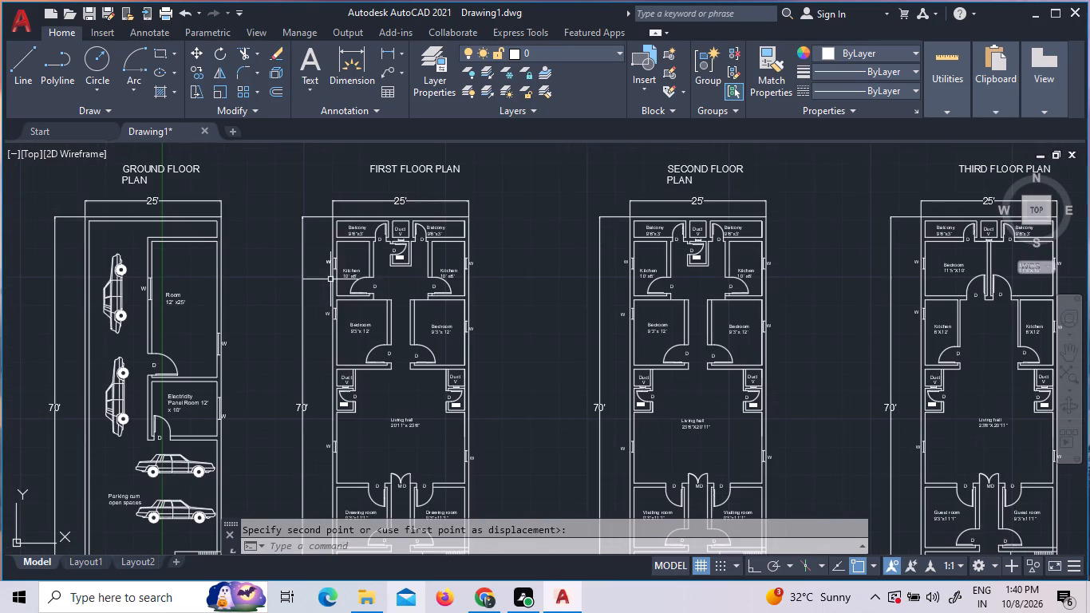
{"action": "scroll", "coordinate": [409, 343], "scroll_direction": "down", "scroll_amount": 2}
{"action": "scroll", "coordinate": [454, 401], "scroll_direction": "up", "scroll_amount": 2}
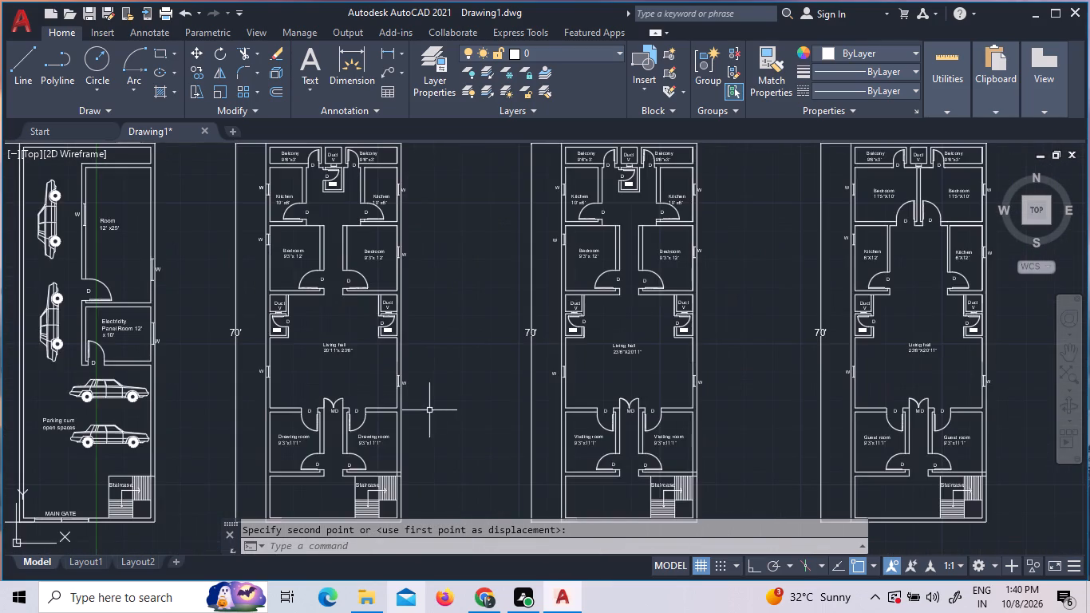
{"action": "scroll", "coordinate": [427, 409], "scroll_direction": "up", "scroll_amount": 2}
{"action": "scroll", "coordinate": [618, 368], "scroll_direction": "down", "scroll_amount": 2}
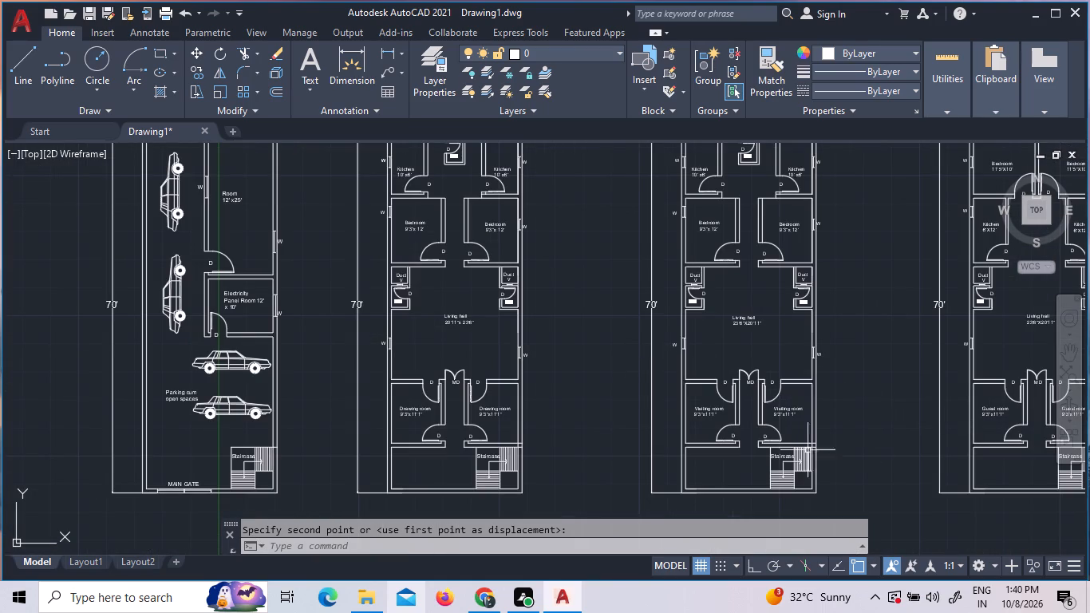
{"action": "scroll", "coordinate": [693, 378], "scroll_direction": "down", "scroll_amount": 1}
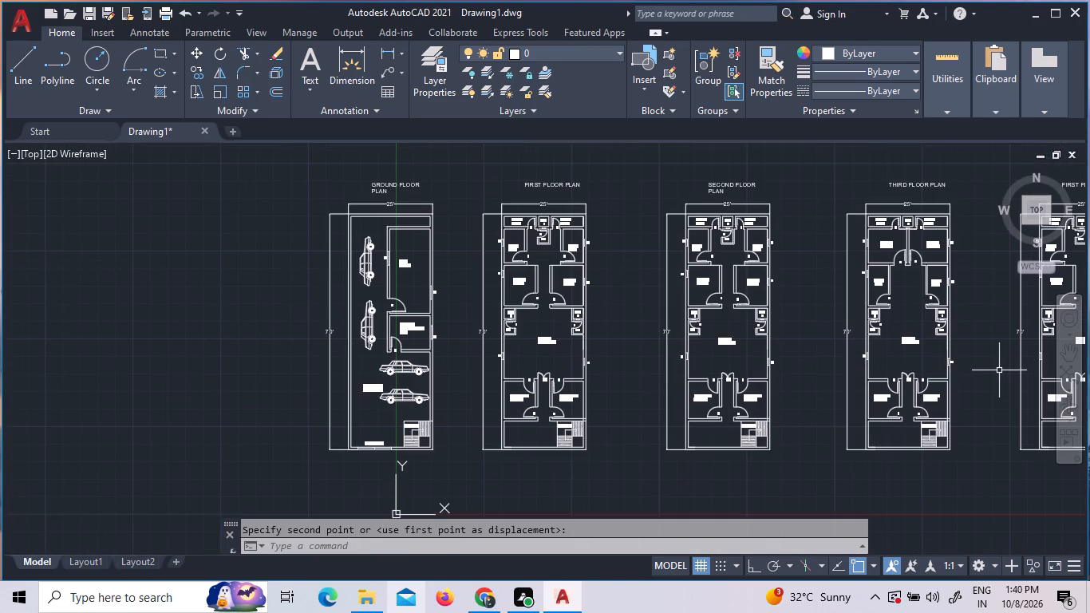
{"action": "scroll", "coordinate": [997, 370], "scroll_direction": "up", "scroll_amount": 2}
{"action": "middle_click_drag", "start_coordinate": [977, 363], "coordinate": [950, 350]}
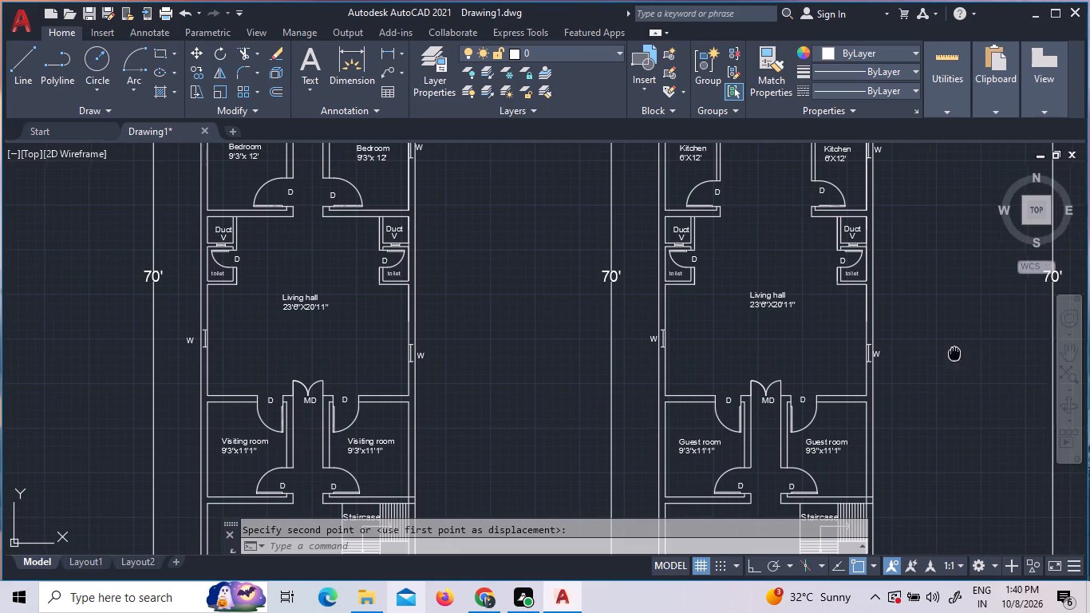
{"action": "middle_click_drag", "start_coordinate": [950, 350], "coordinate": [731, 257]}
{"action": "scroll", "coordinate": [585, 299], "scroll_direction": "up", "scroll_amount": 2}
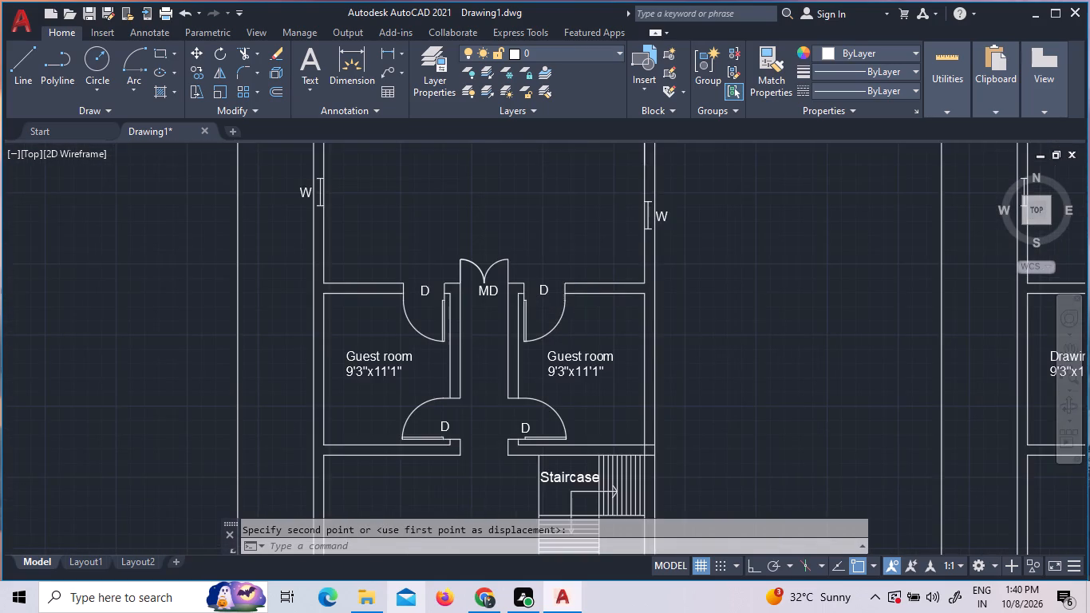
Change the title of the last plan, beside the third floor plan, to "FOURTH FLOOR PLAN".
{"action": "scroll", "coordinate": [579, 303], "scroll_direction": "down", "scroll_amount": 6}
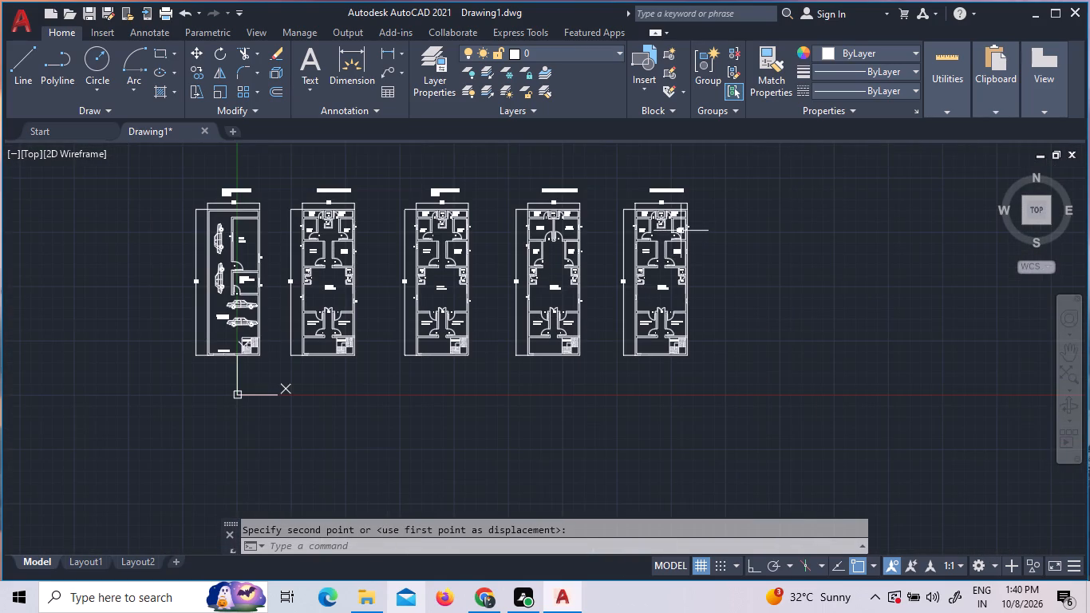
{"action": "scroll", "coordinate": [681, 200], "scroll_direction": "up", "scroll_amount": 1}
{"action": "scroll", "coordinate": [579, 184], "scroll_direction": "up", "scroll_amount": 2}
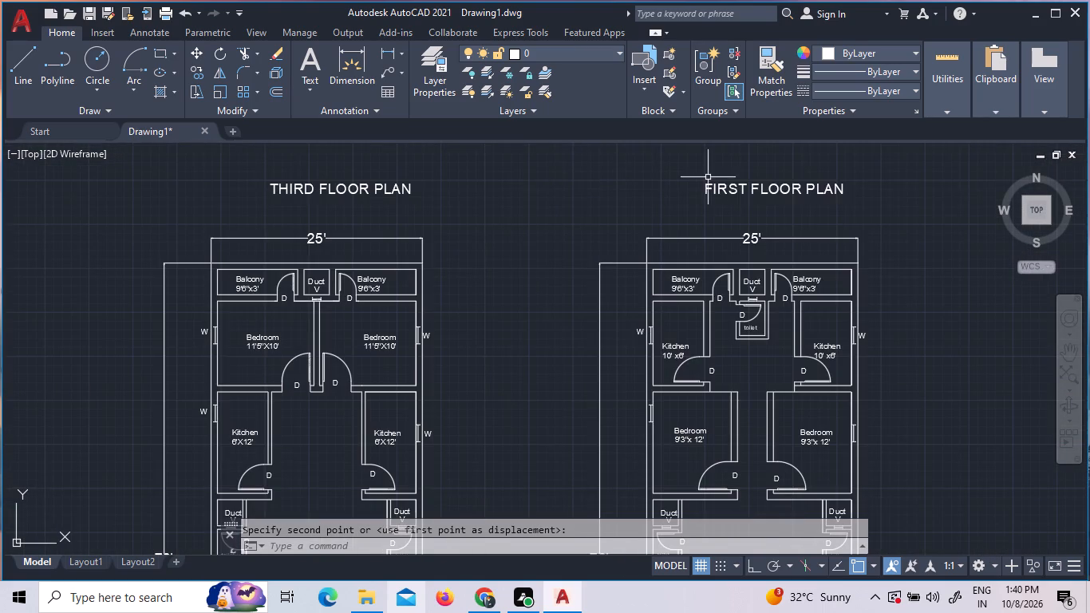
{"action": "triple_click", "coordinate": [729, 190]}
{"action": "left_click", "coordinate": [729, 191]}
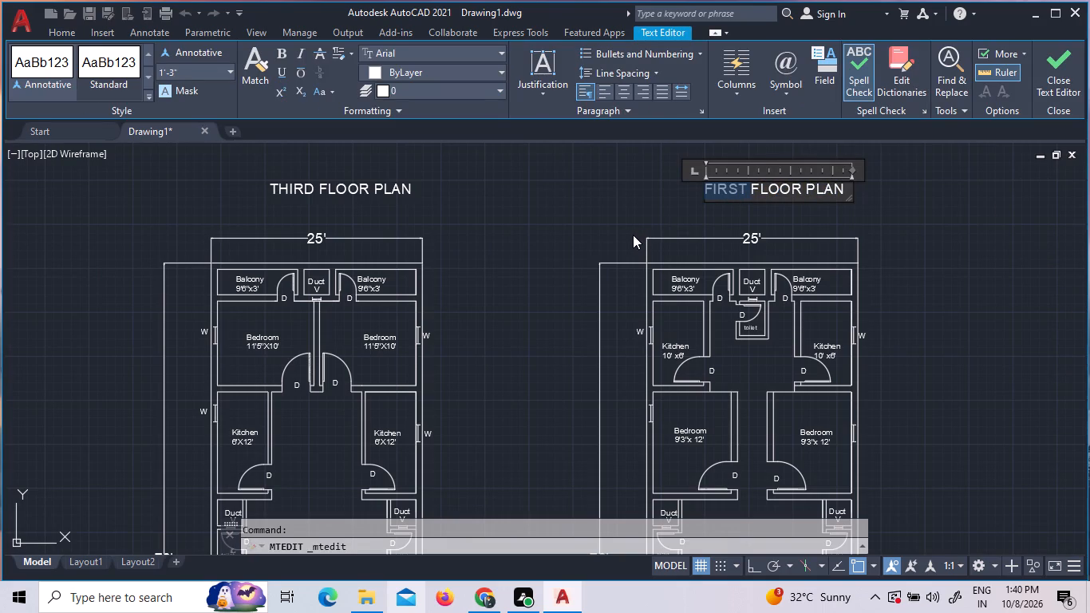
{"action": "key", "text": "f"}
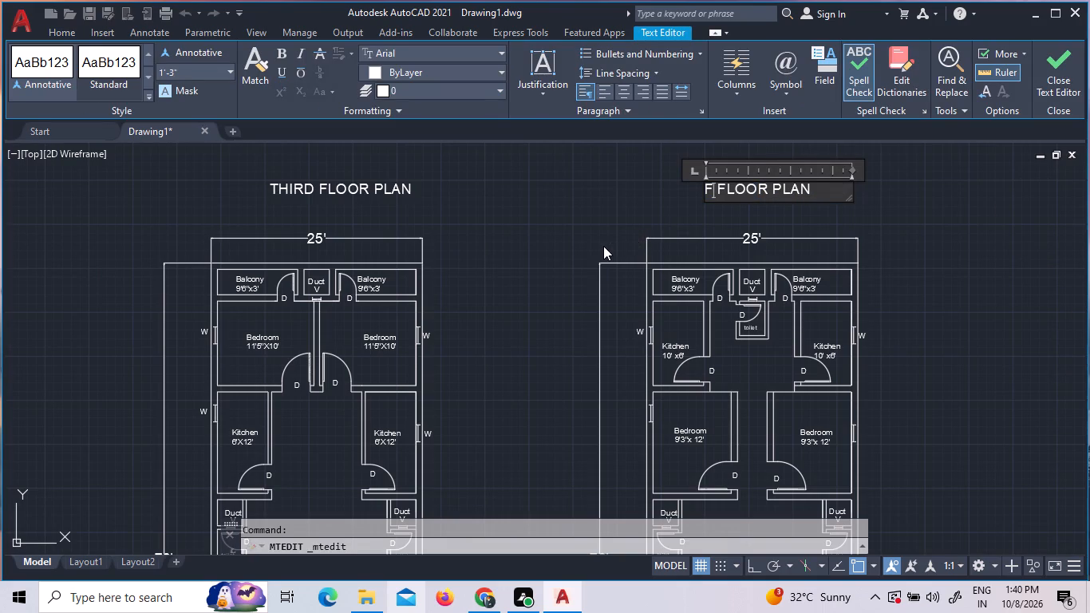
{"action": "type", "text": "OUR"}
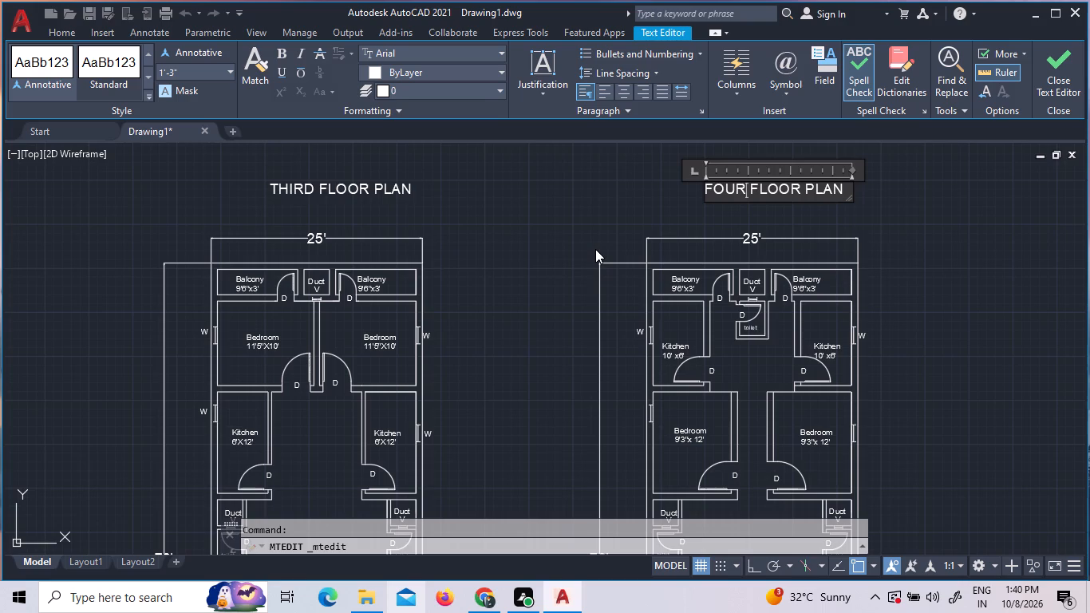
{"action": "type", "text": "TH"}
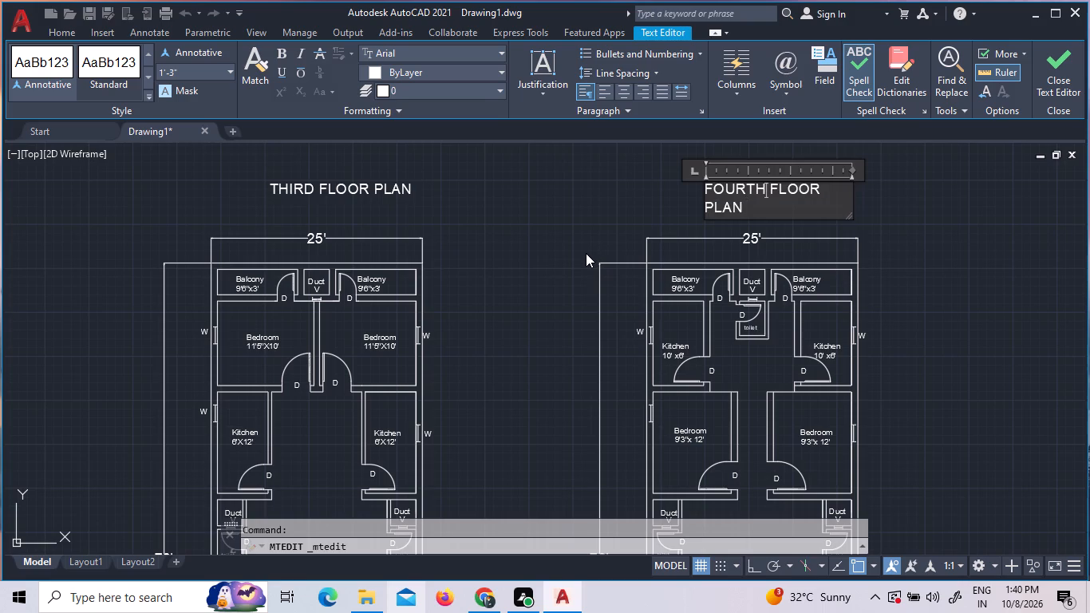
{"action": "left_click", "coordinate": [684, 219]}
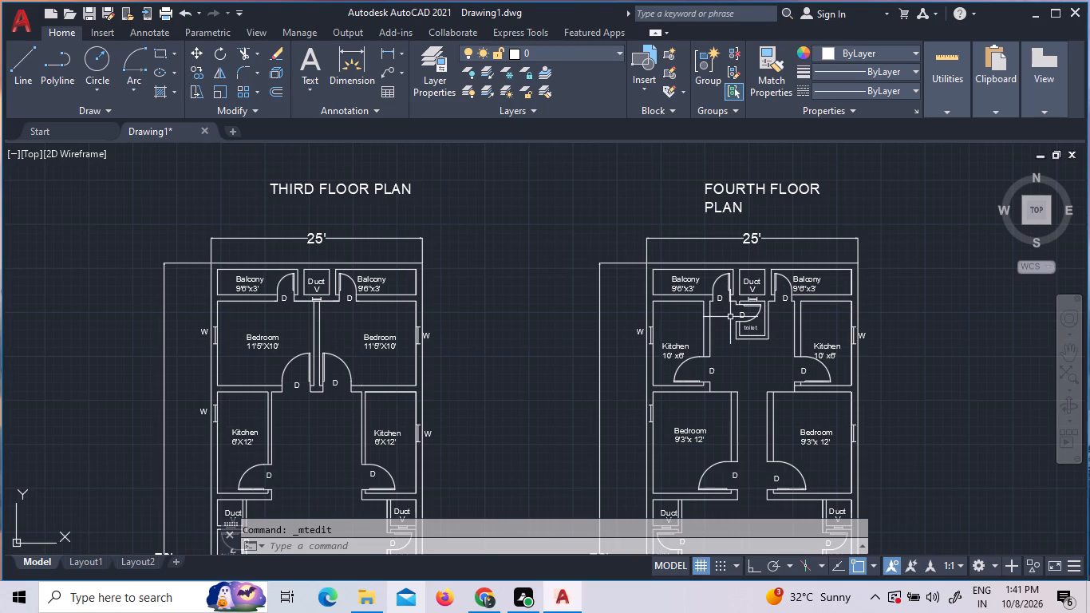
{"action": "left_click", "coordinate": [730, 317]}
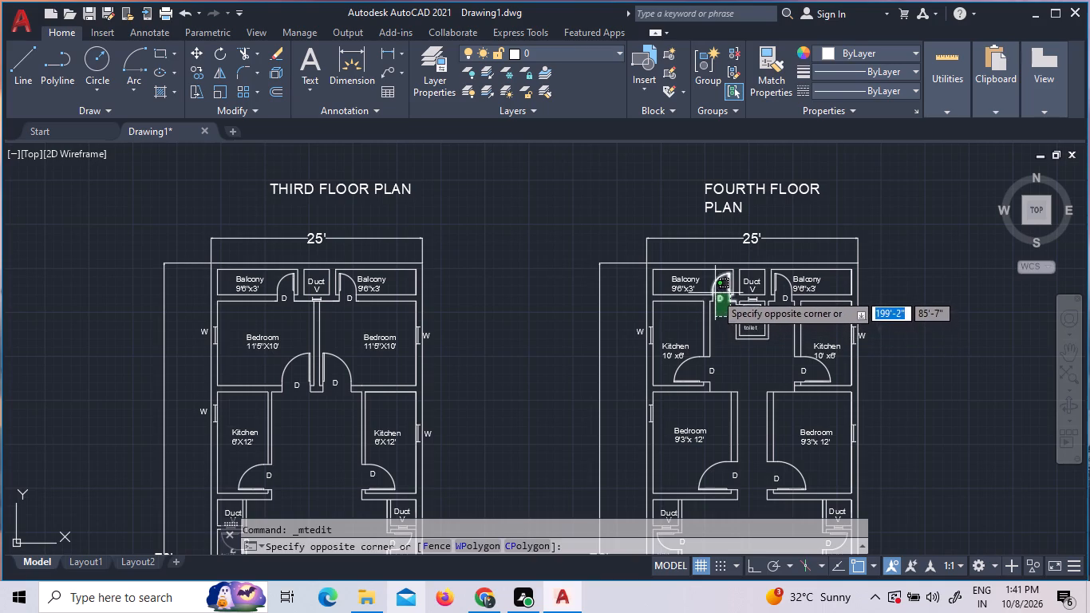
{"action": "key", "text": "Escape"}
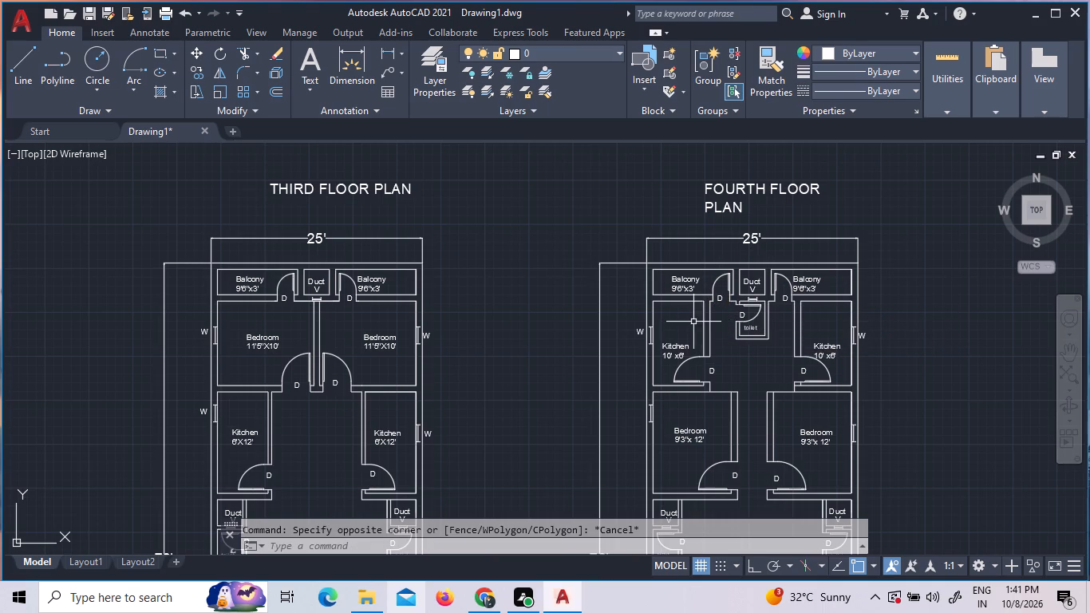
Erase the fourth floor kitchen's inner walls, door and labels opposite the staircase side, plus the adjoining balcony door and wall.
{"action": "scroll", "coordinate": [903, 318], "scroll_direction": "up", "scroll_amount": 2}
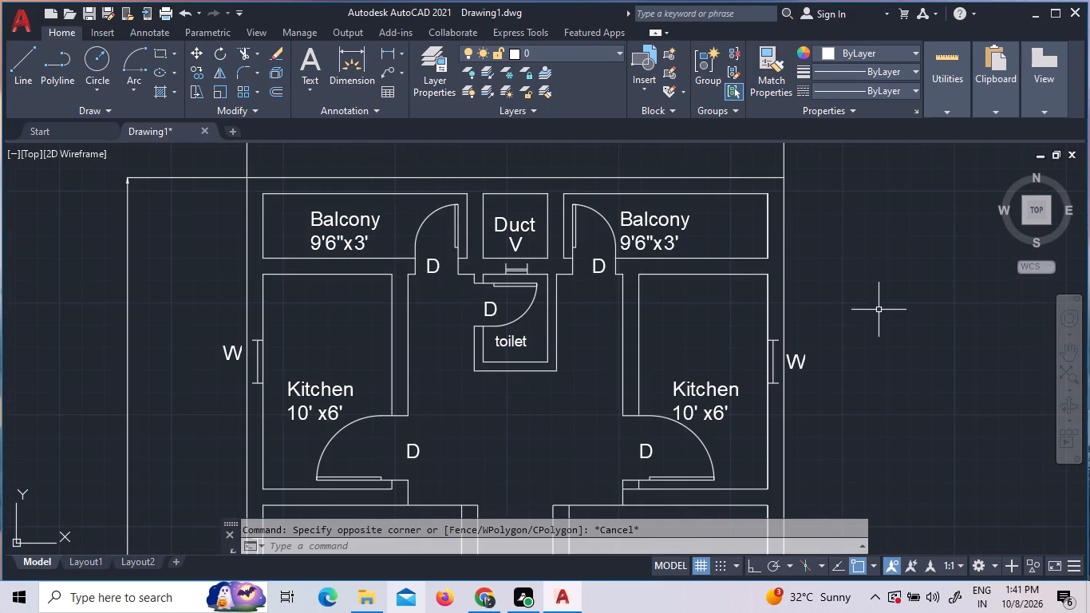
{"action": "left_click", "coordinate": [464, 231]}
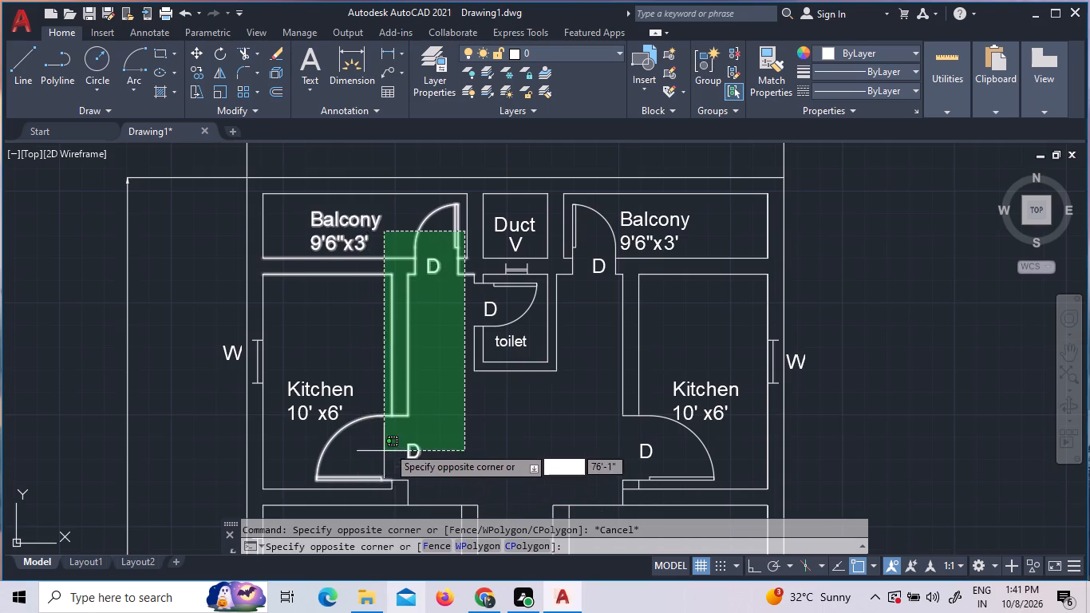
{"action": "left_click", "coordinate": [381, 366]}
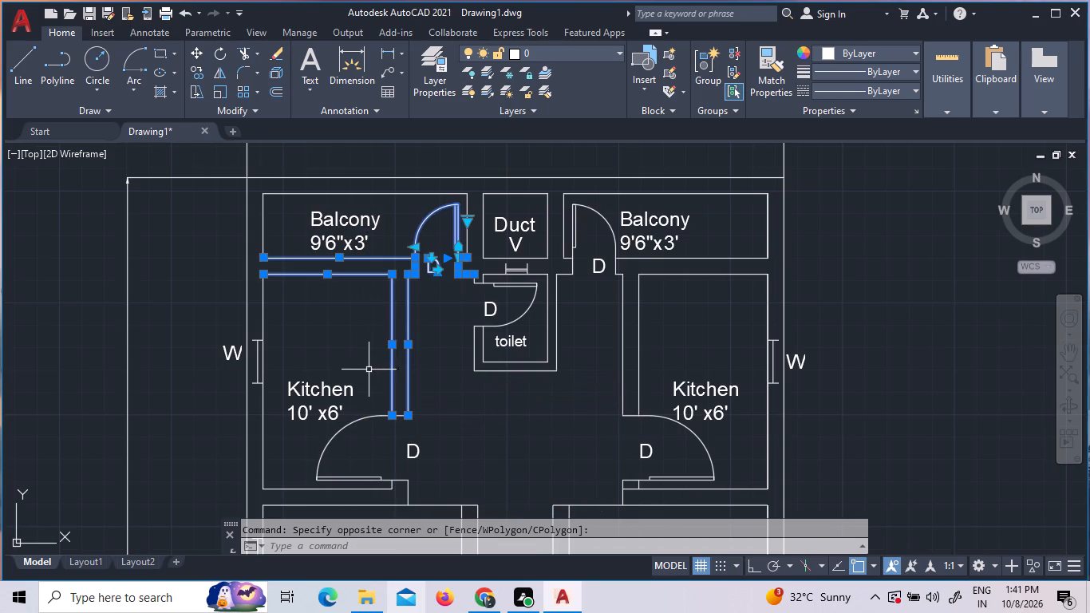
{"action": "key", "text": "Delete"}
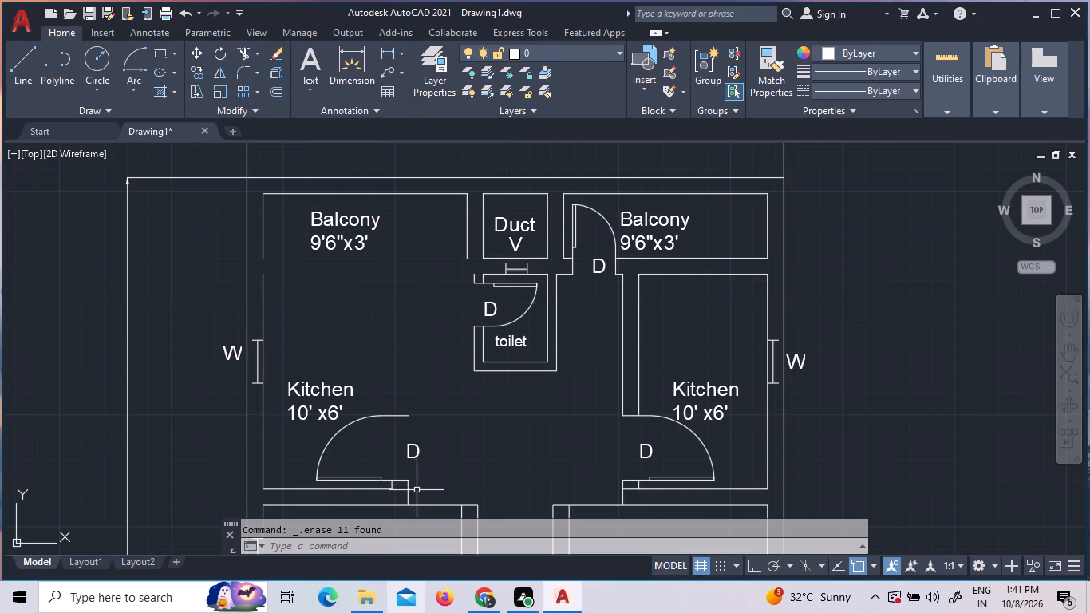
{"action": "left_click_drag", "start_coordinate": [417, 490], "coordinate": [407, 488]}
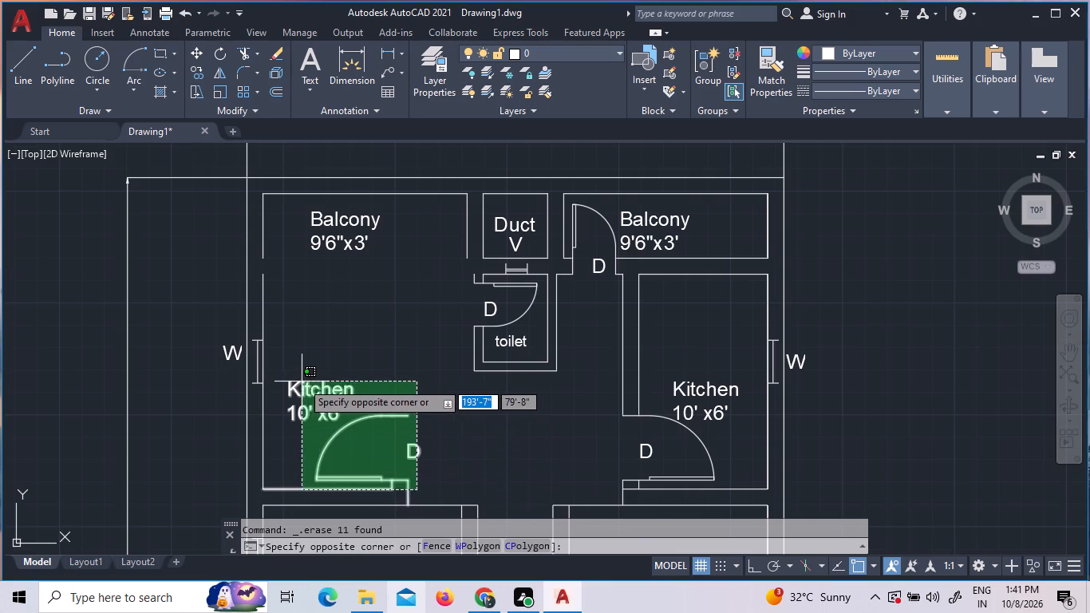
{"action": "left_click", "coordinate": [302, 382]}
{"action": "key", "text": "Delete"}
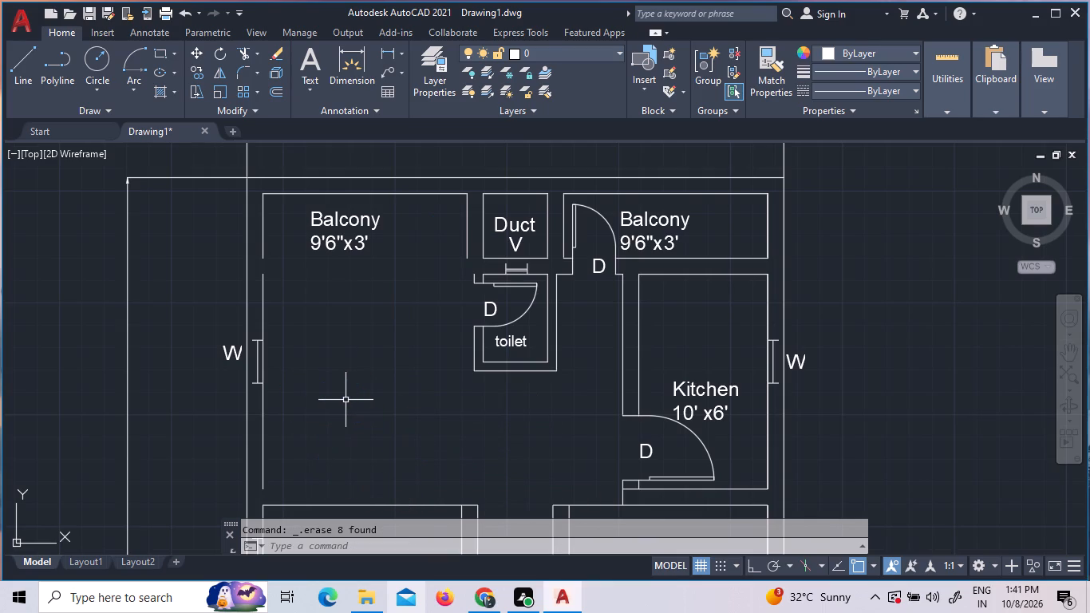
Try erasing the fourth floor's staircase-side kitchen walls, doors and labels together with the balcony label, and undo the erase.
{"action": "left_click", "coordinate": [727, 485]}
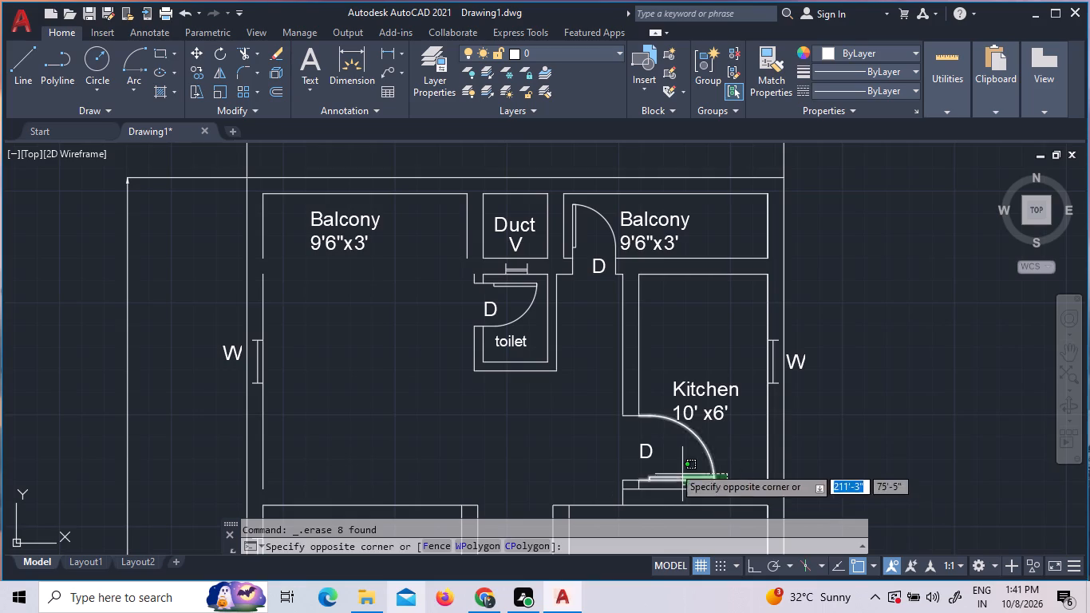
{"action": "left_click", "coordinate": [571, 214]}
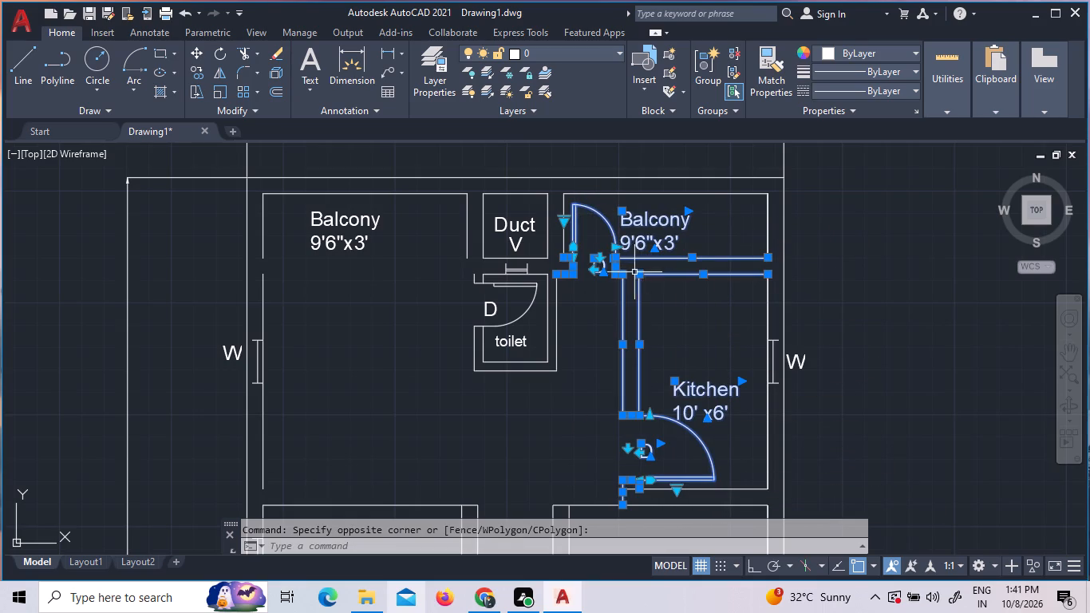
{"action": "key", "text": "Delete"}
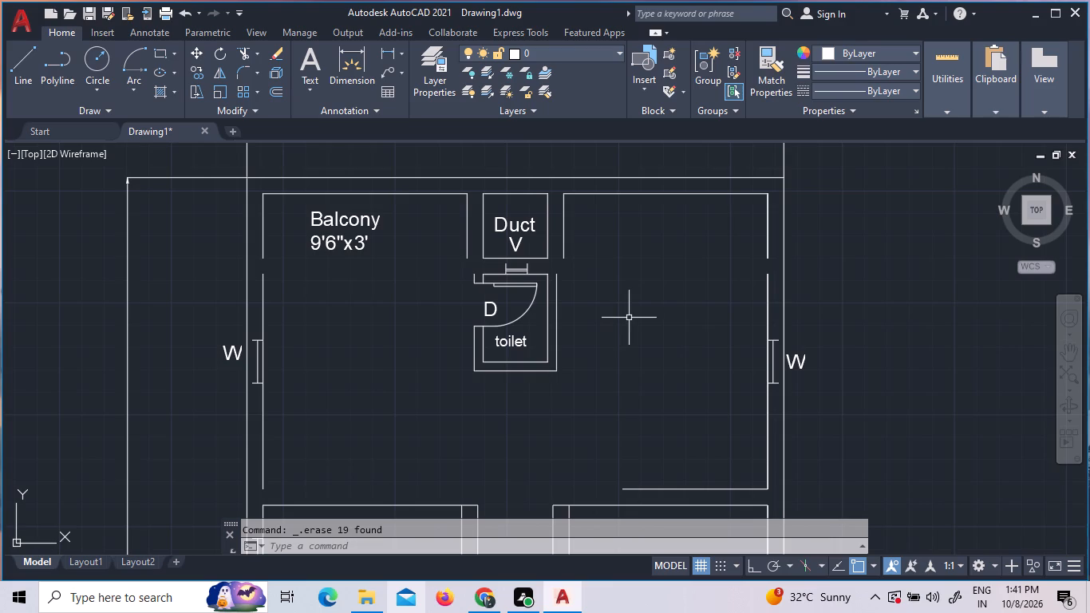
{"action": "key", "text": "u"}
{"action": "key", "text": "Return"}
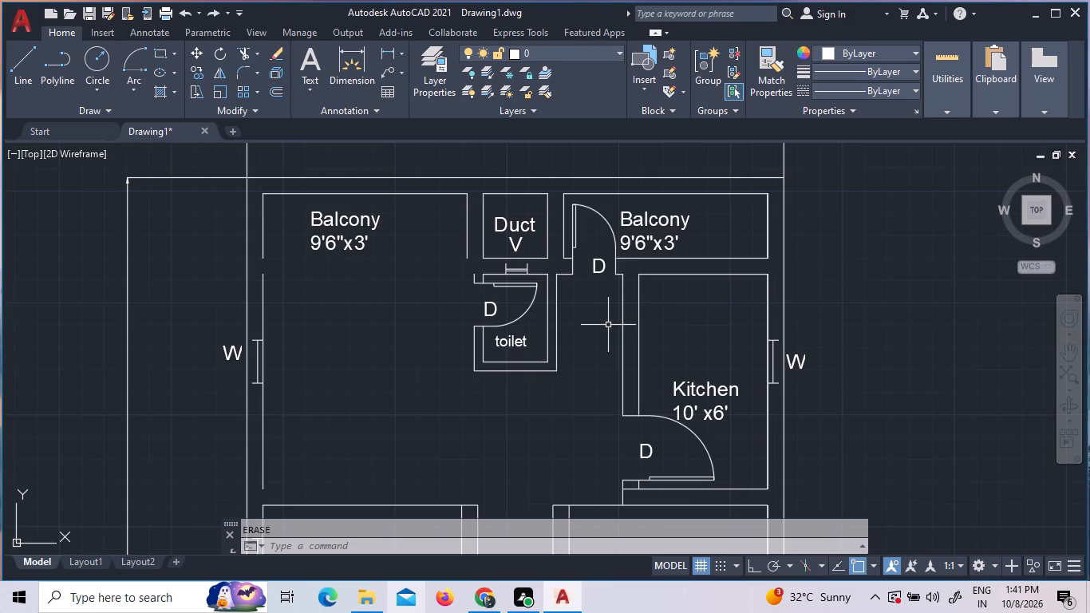
Erase the fourth floor's remaining kitchen inner walls, doors and labels together with the adjoining balcony's door, wall and label.
{"action": "left_click", "coordinate": [569, 201]}
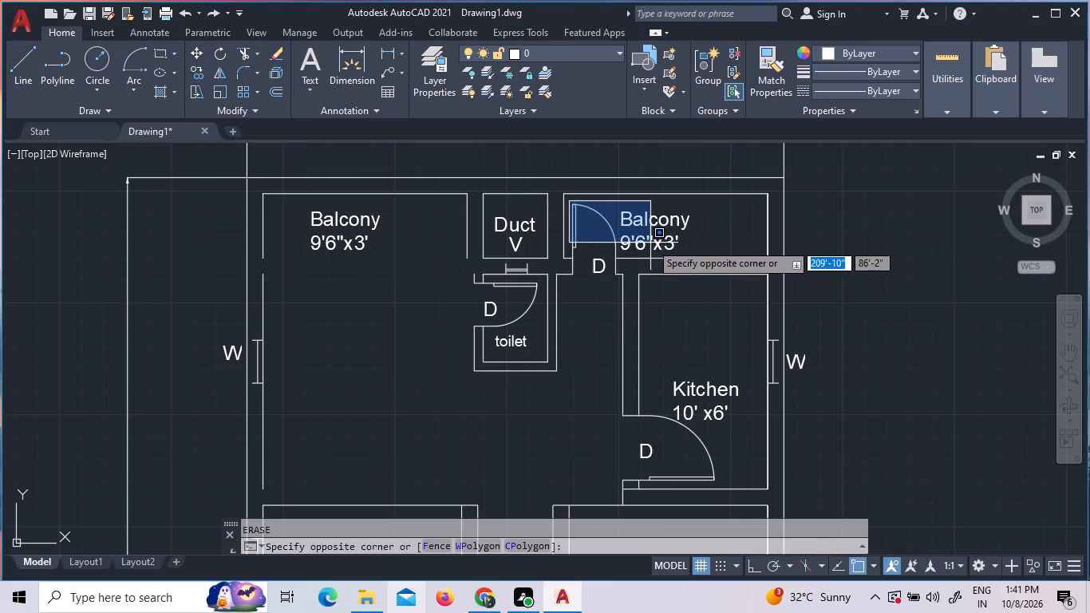
{"action": "left_click", "coordinate": [650, 243]}
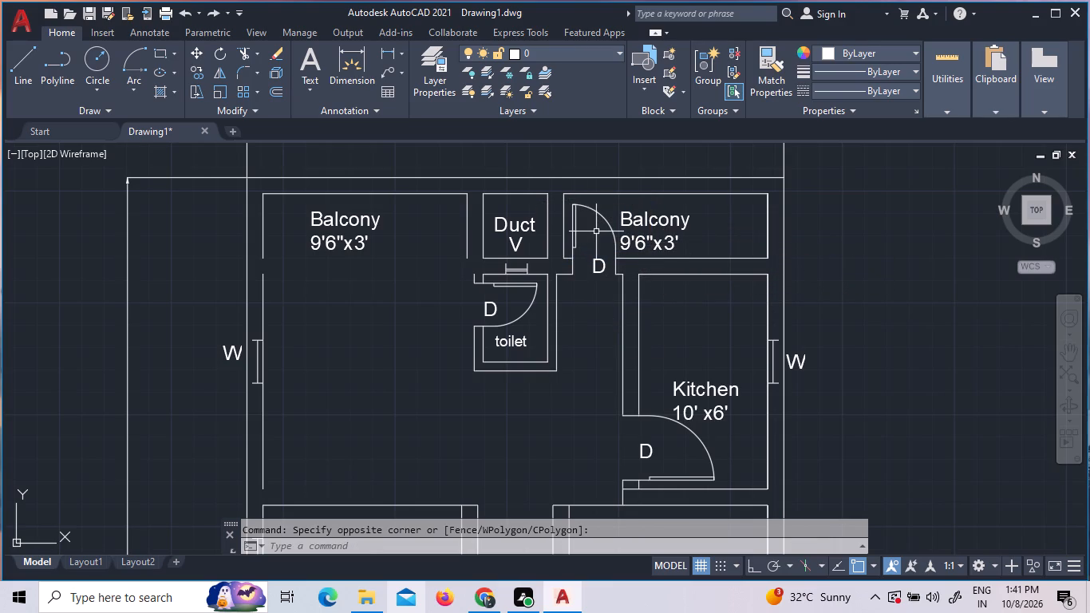
{"action": "left_click_drag", "start_coordinate": [599, 228], "coordinate": [626, 248]}
{"action": "left_click", "coordinate": [638, 253]}
{"action": "left_click", "coordinate": [721, 485]}
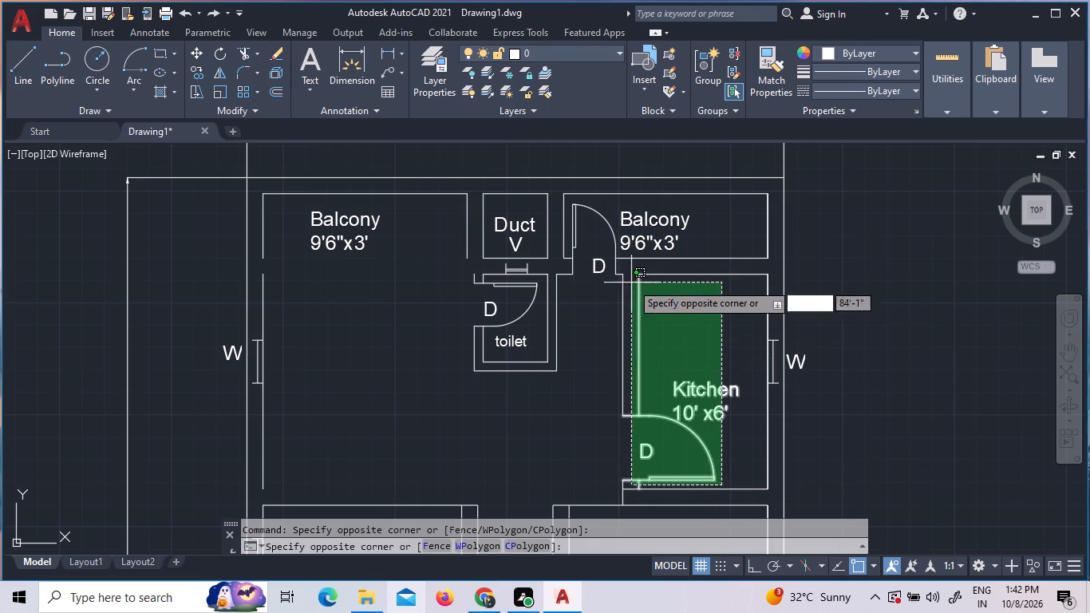
{"action": "left_click", "coordinate": [604, 229]}
{"action": "key", "text": "Delete"}
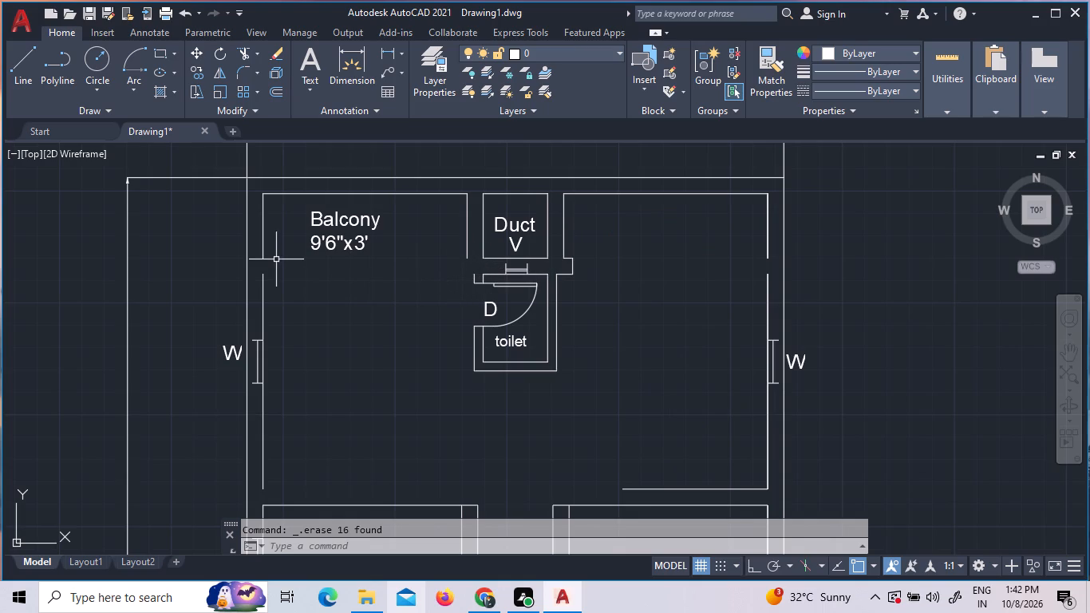
Erase the remaining "Balcony 9'6"x3'" label on the fourth floor plan.
{"action": "left_click_drag", "start_coordinate": [410, 261], "coordinate": [389, 256]}
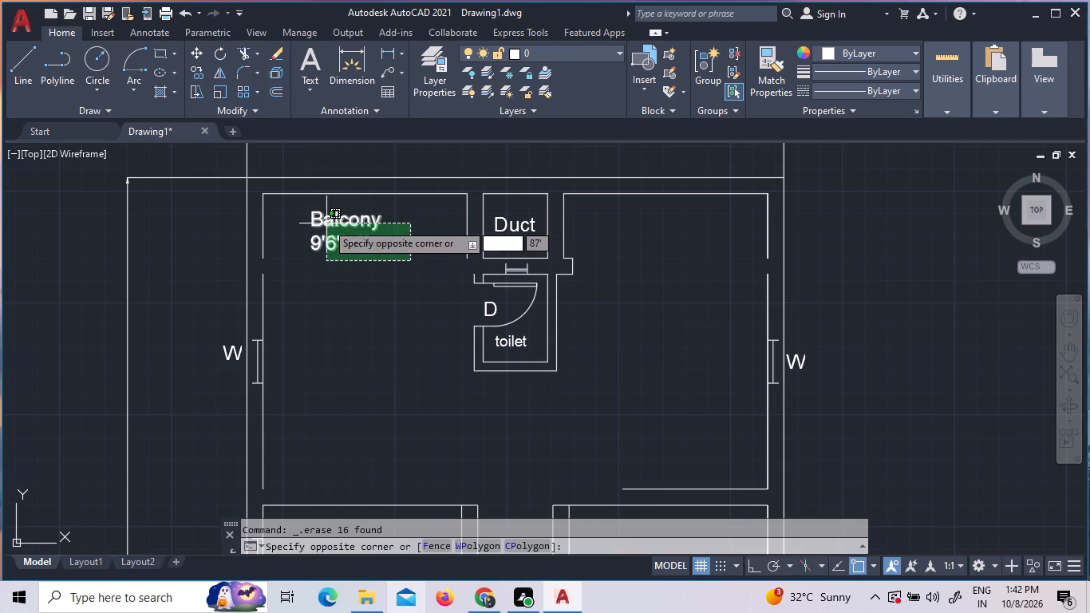
{"action": "left_click", "coordinate": [320, 216]}
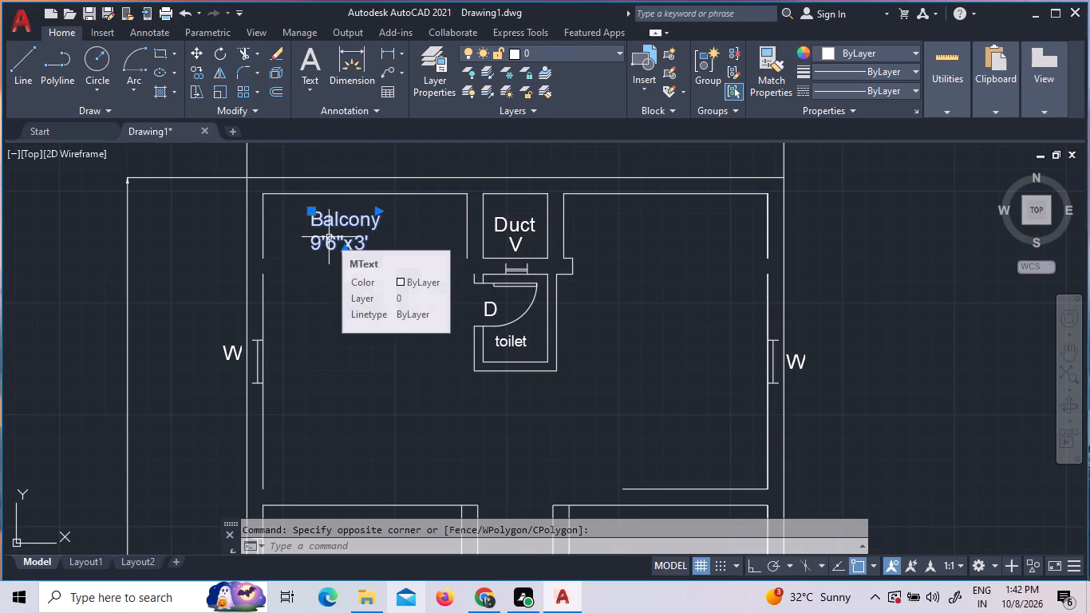
{"action": "key", "text": "Delete"}
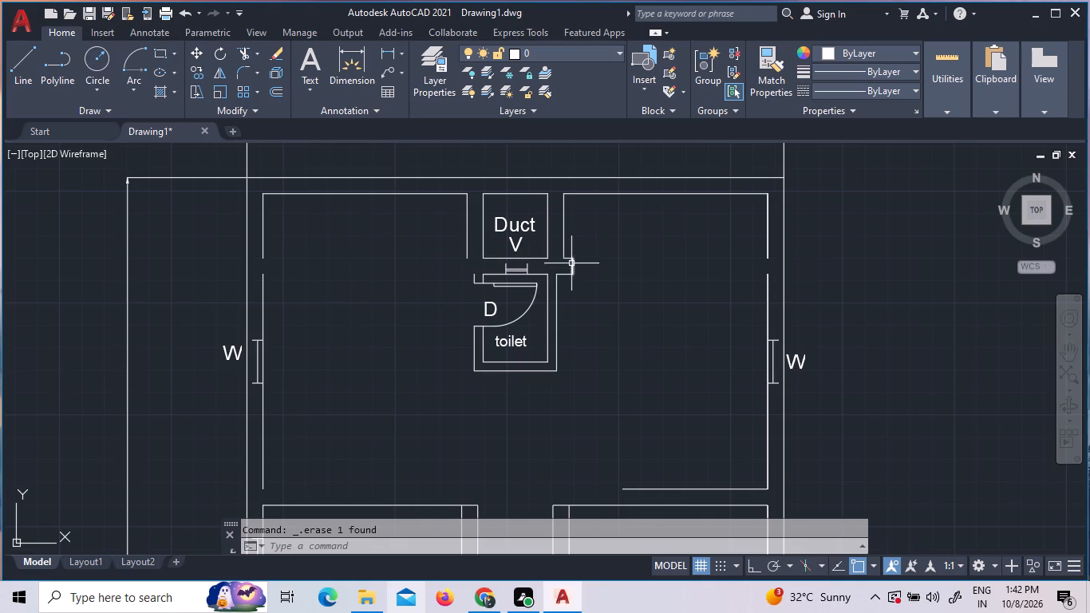
Erase the leftover short wall segments on both sides between the duct and the toilet.
{"action": "left_click", "coordinate": [571, 263]}
{"action": "scroll", "coordinate": [566, 259], "scroll_direction": "up", "scroll_amount": 2}
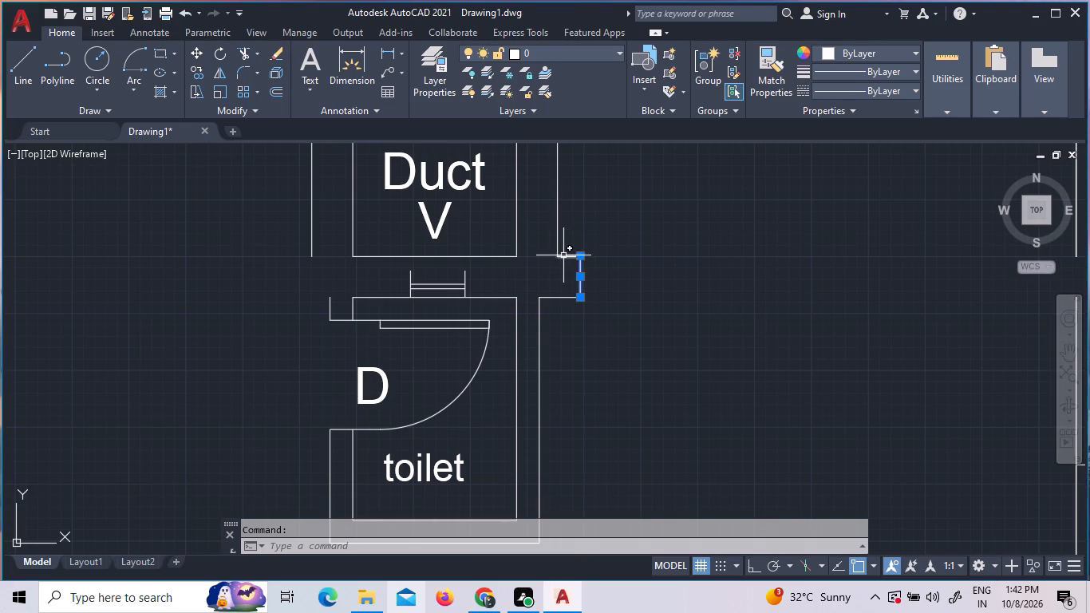
{"action": "left_click", "coordinate": [563, 258]}
{"action": "left_click", "coordinate": [551, 299]}
{"action": "left_click", "coordinate": [329, 306]}
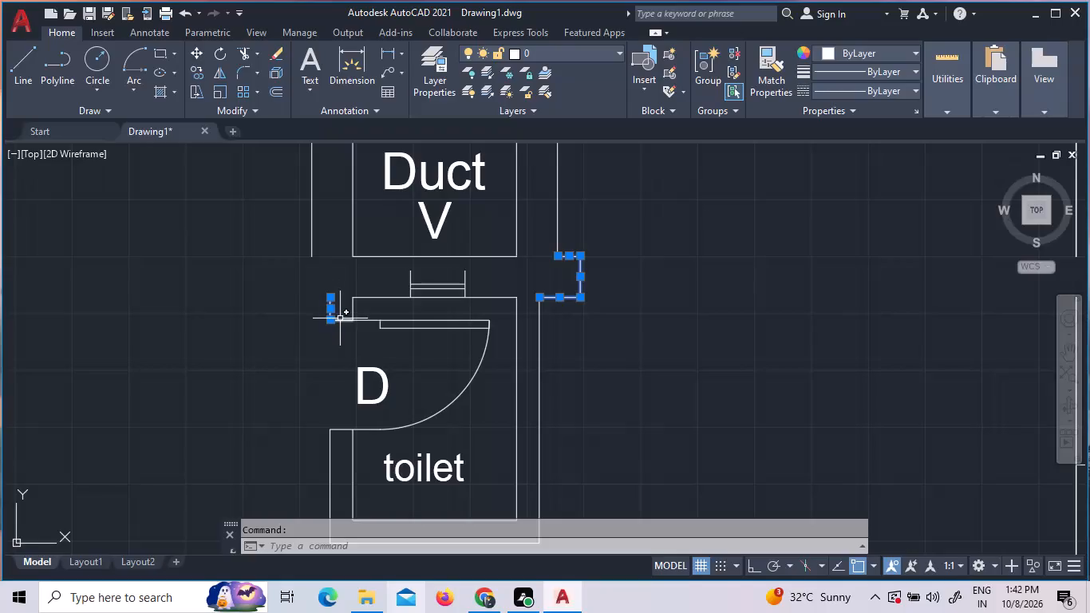
{"action": "left_click", "coordinate": [310, 278]}
{"action": "left_click", "coordinate": [273, 291]}
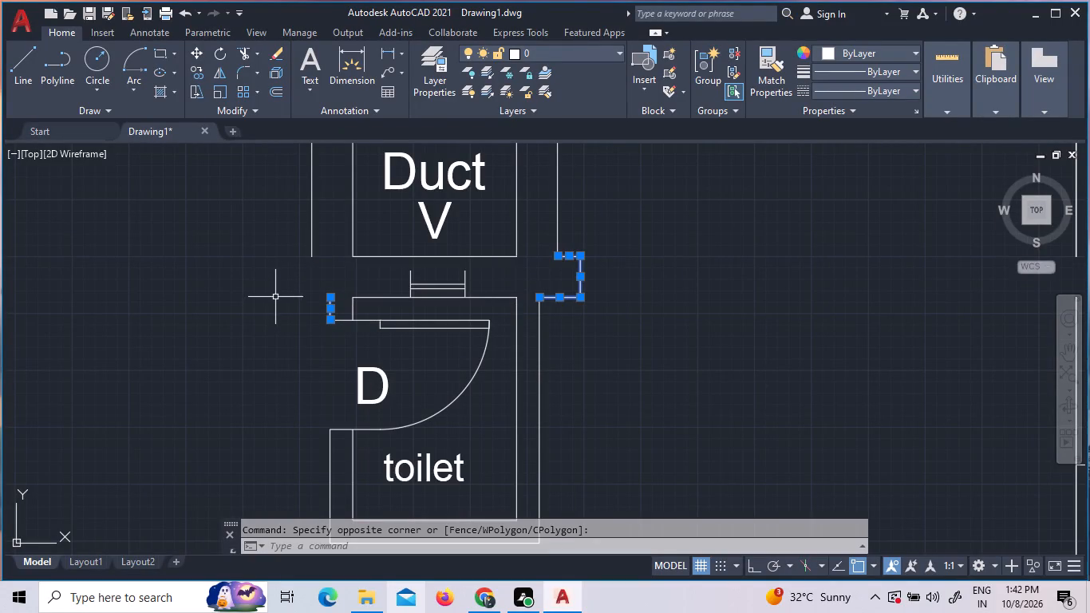
{"action": "key", "text": "Delete"}
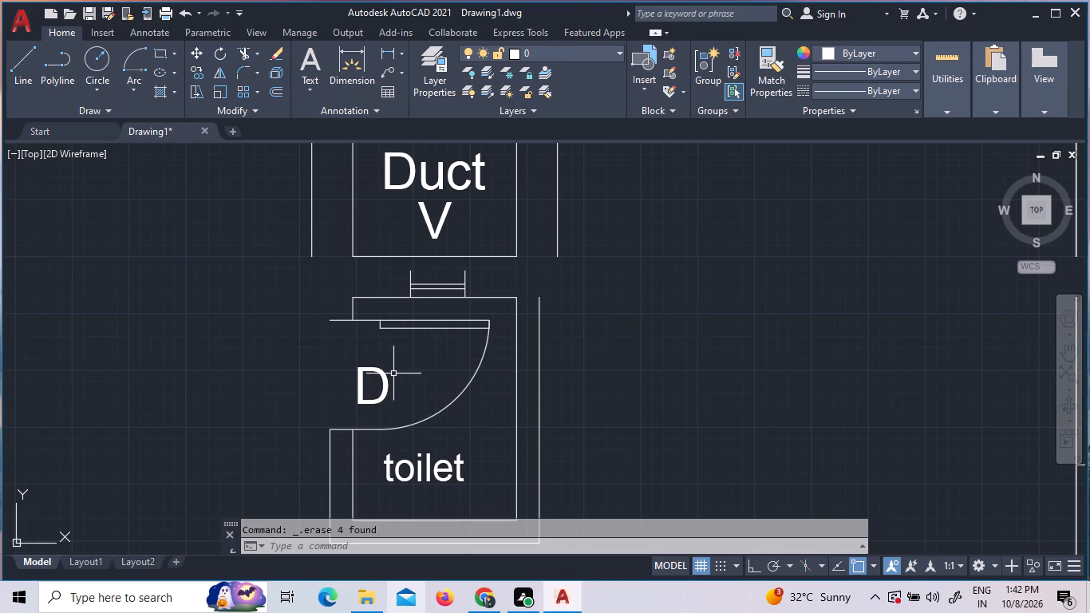
Extend the plan's upper wall lines to the duct, and the toilet's two outer side walls up to that upper wall line.
{"action": "scroll", "coordinate": [413, 318], "scroll_direction": "down", "scroll_amount": 1}
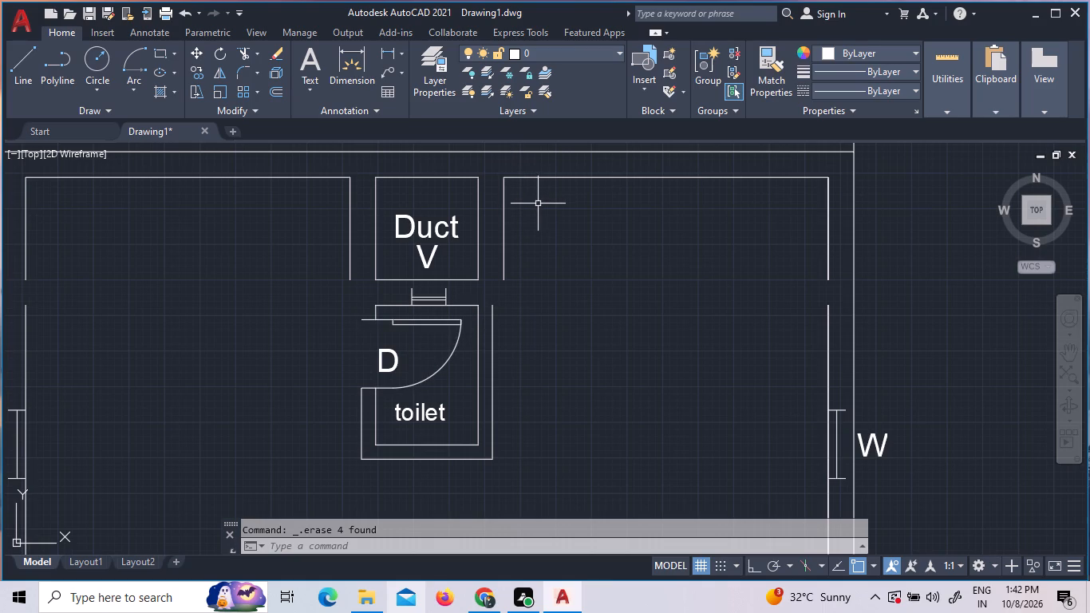
{"action": "key", "text": "e"}
{"action": "key", "text": "x"}
{"action": "key", "text": "Return"}
{"action": "key", "text": "Return"}
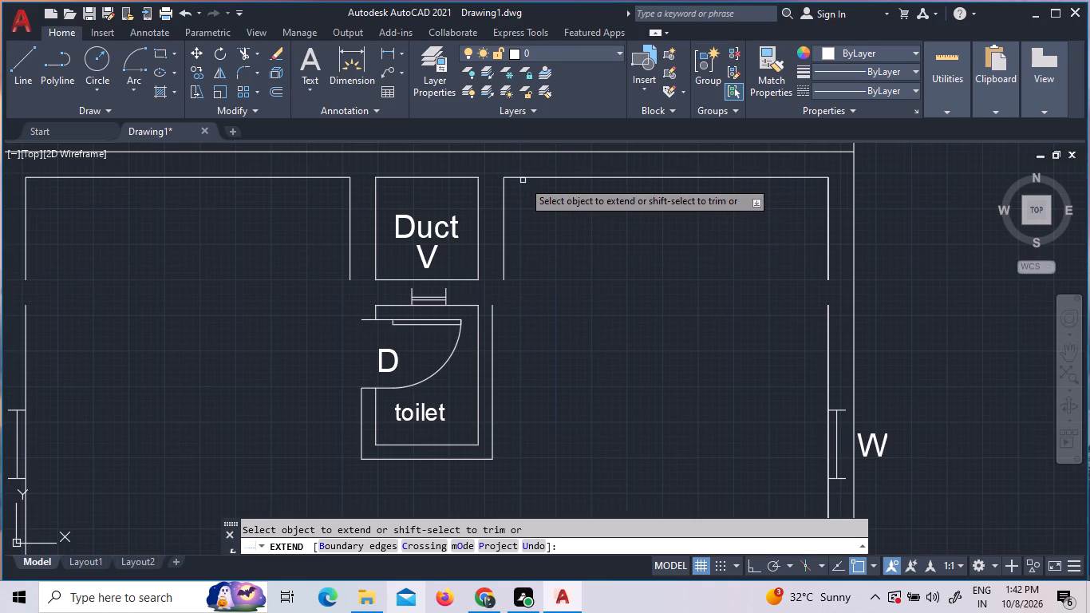
{"action": "left_click", "coordinate": [519, 179]}
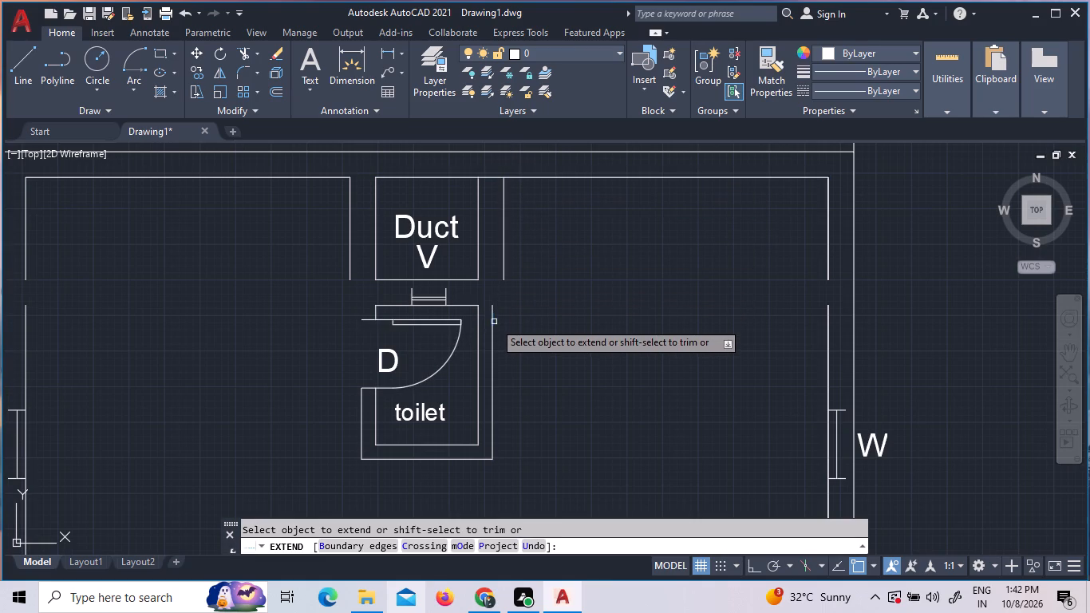
{"action": "left_click", "coordinate": [492, 322]}
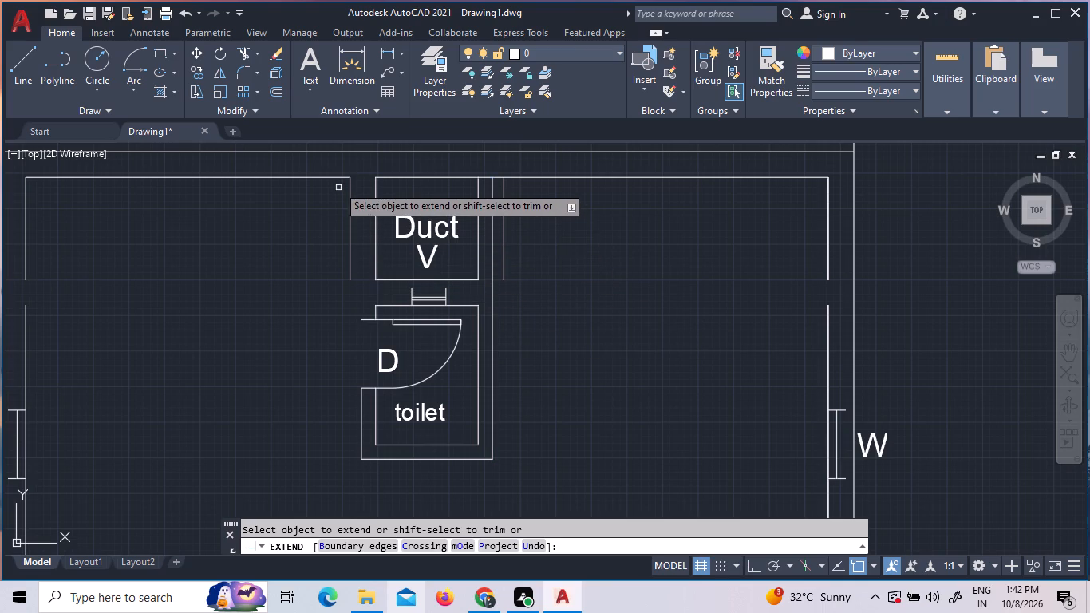
{"action": "left_click", "coordinate": [340, 179]}
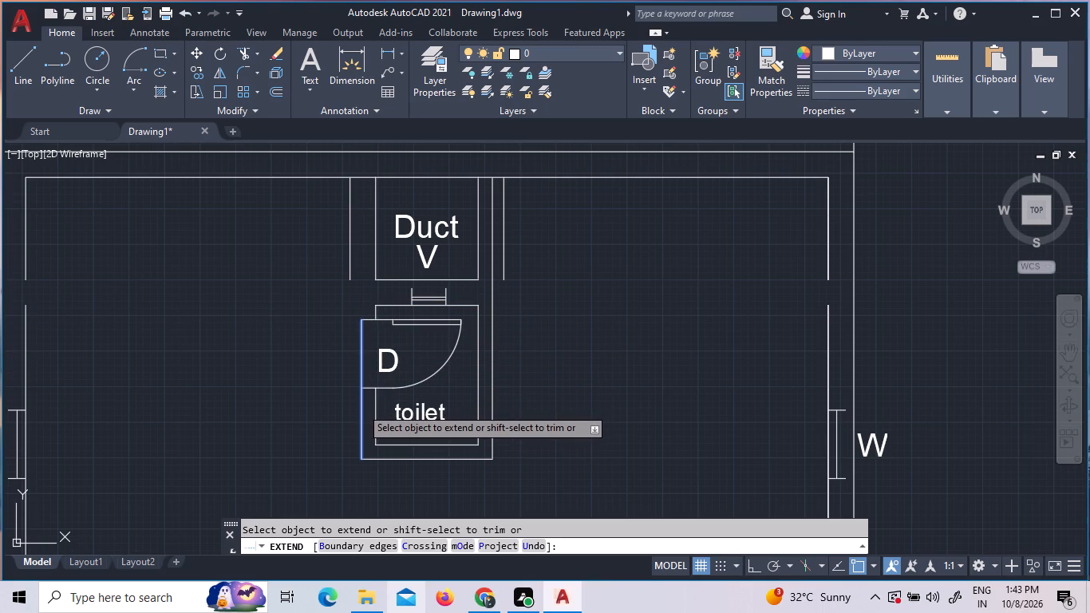
{"action": "left_click", "coordinate": [361, 407]}
{"action": "left_click", "coordinate": [362, 348]}
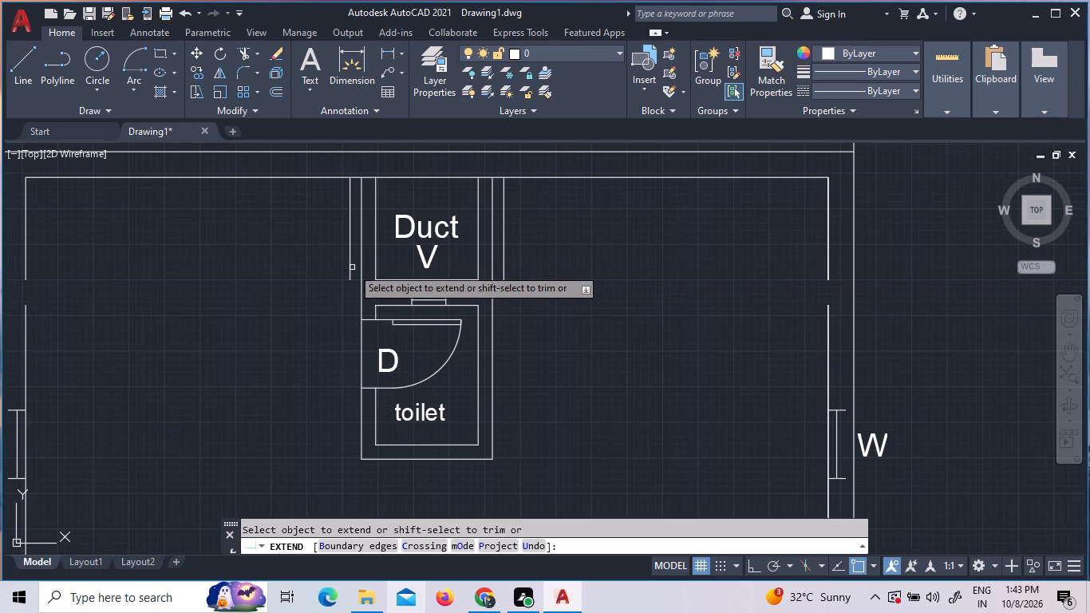
{"action": "key", "text": "Escape"}
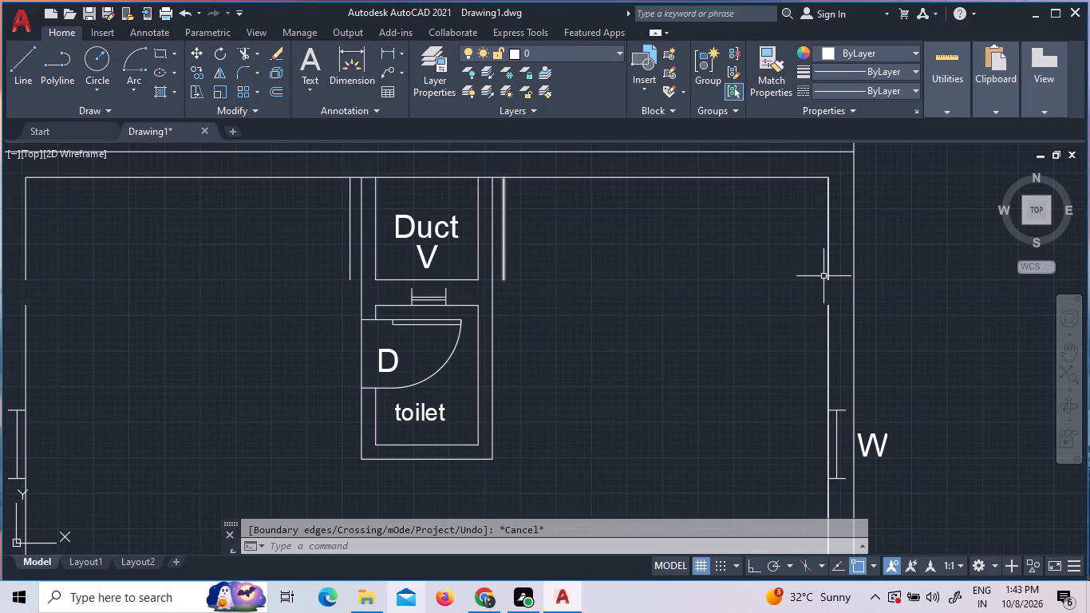
Measure the gap between the old balcony side wall and the extended toilet wall beside the duct.
{"action": "left_click", "coordinate": [944, 96]}
{"action": "left_click", "coordinate": [958, 132]}
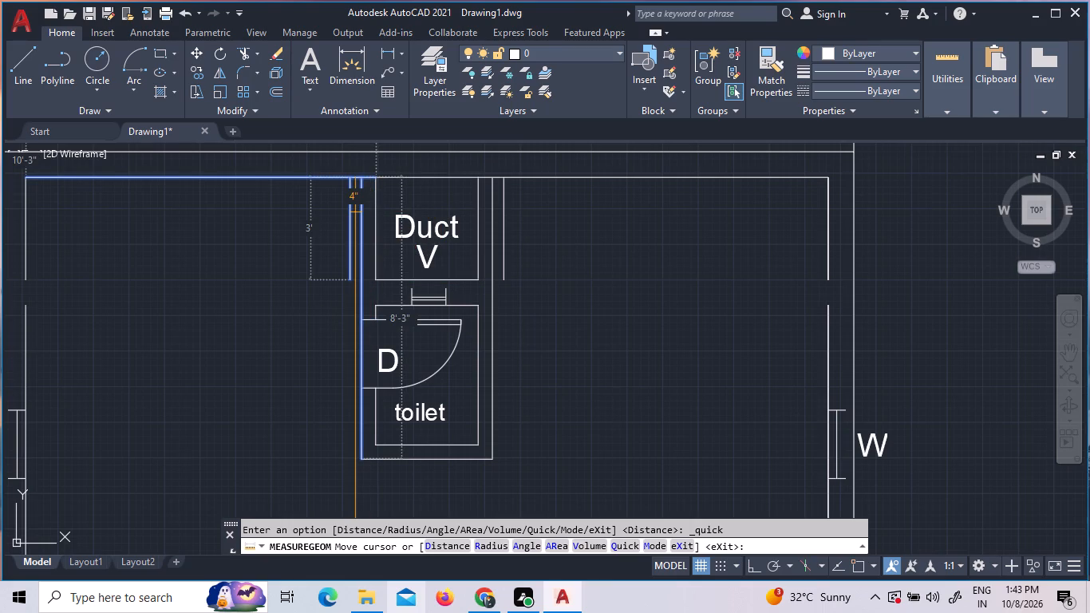
{"action": "key", "text": "Escape"}
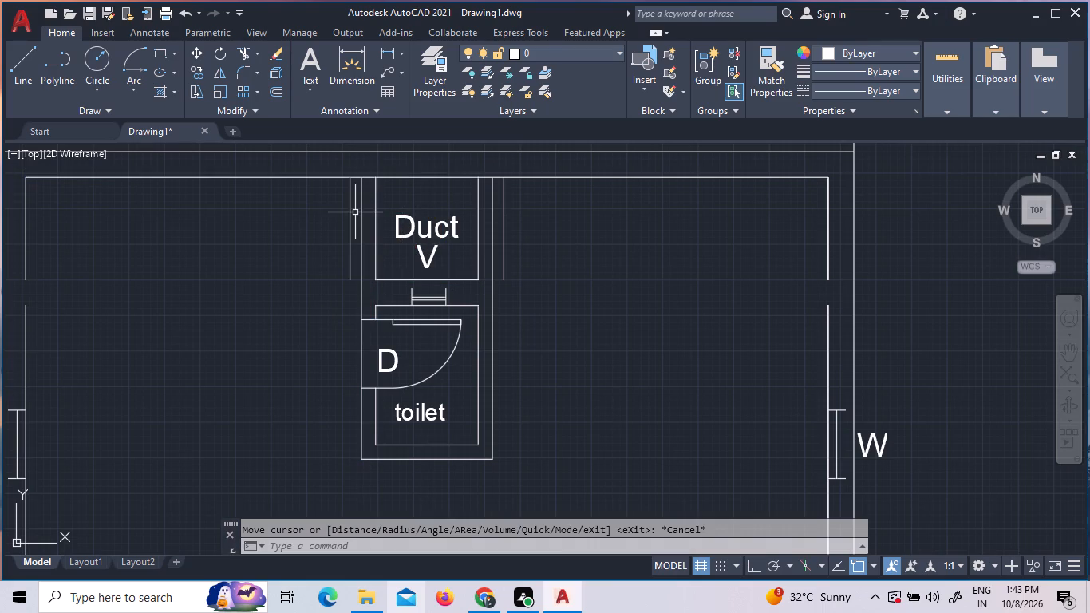
Erase the two old balcony side wall lines flanking the duct.
{"action": "left_click", "coordinate": [347, 212]}
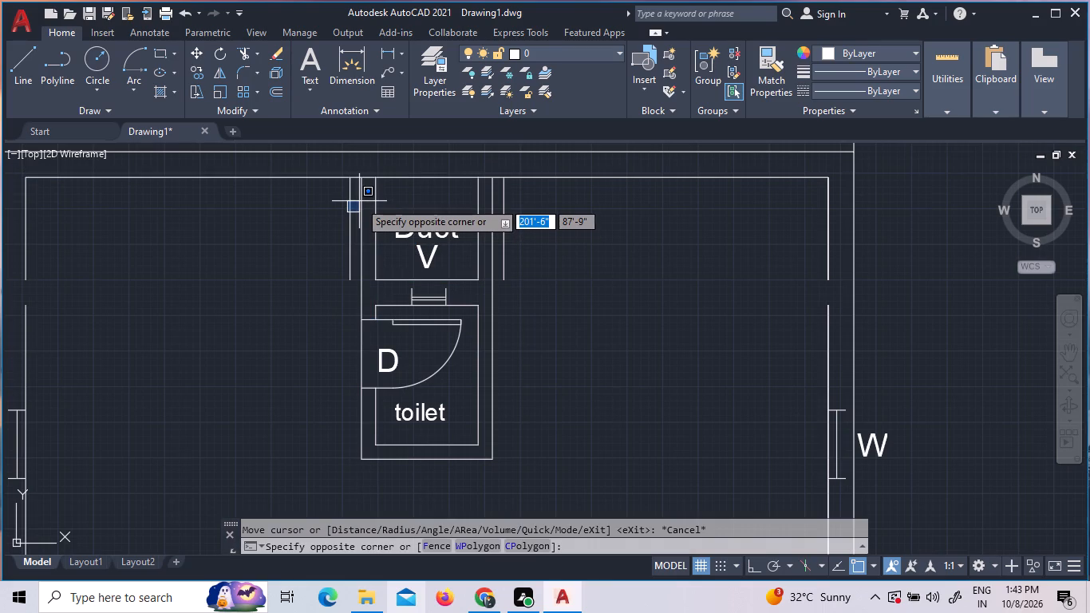
{"action": "left_click", "coordinate": [349, 194]}
{"action": "left_click", "coordinate": [349, 194]}
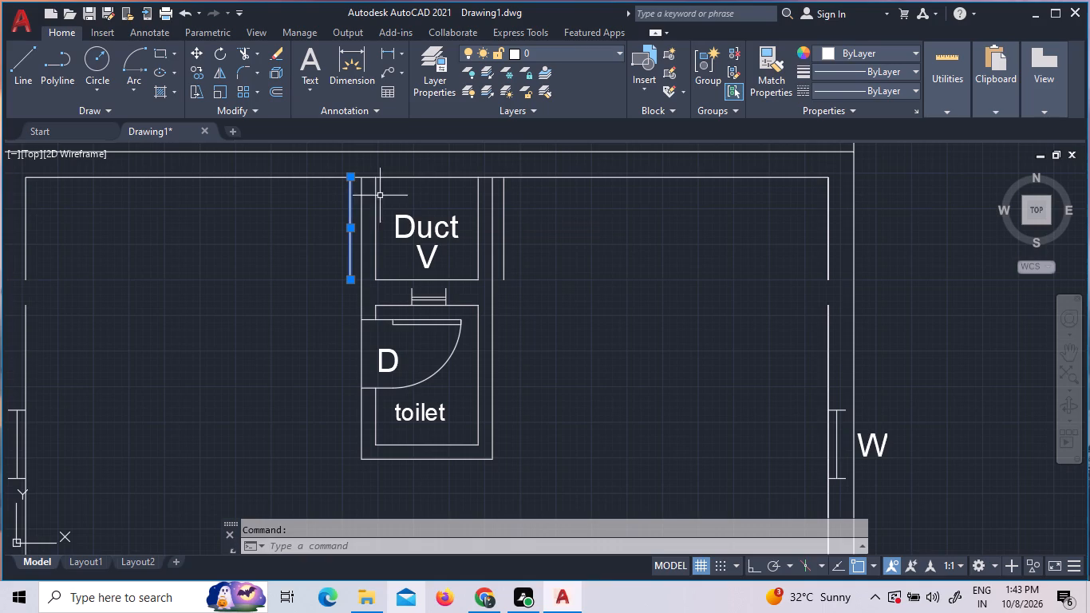
{"action": "left_click", "coordinate": [503, 216]}
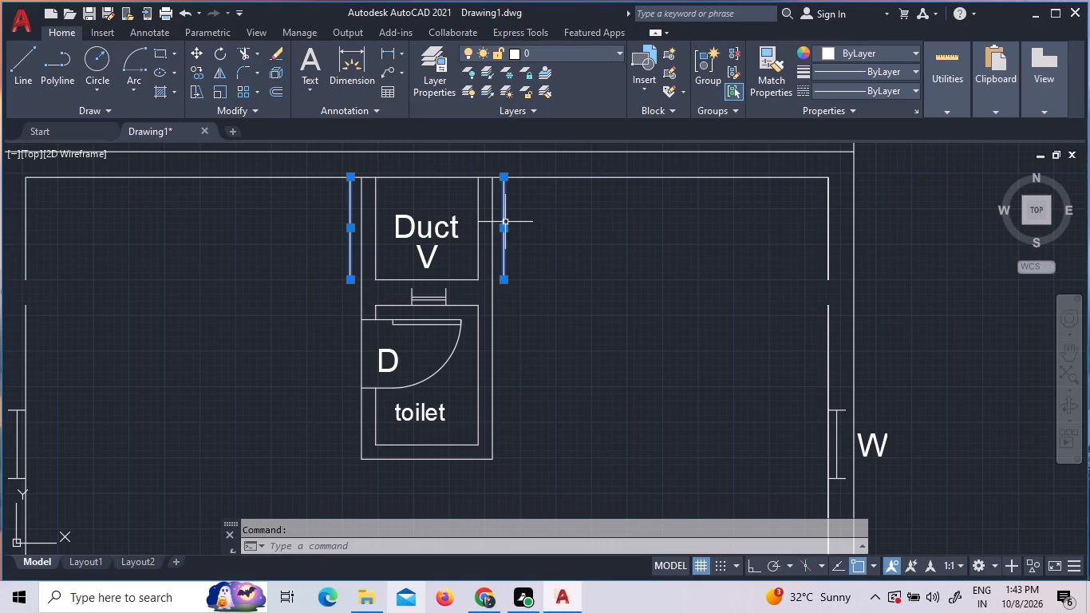
{"action": "key", "text": "Delete"}
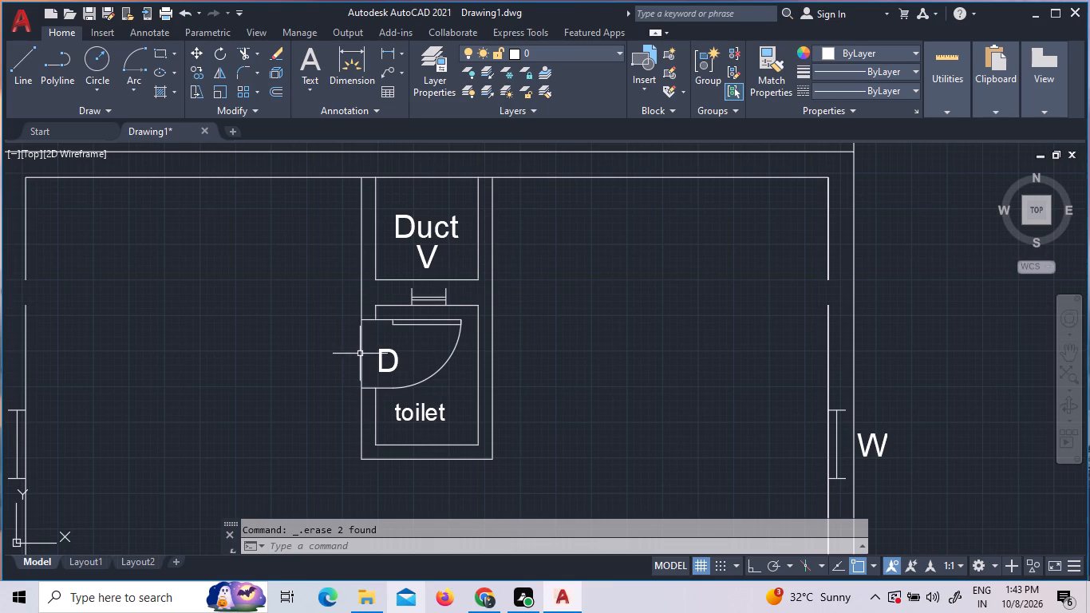
Trim the toilet's outer wall line where it crosses the door opening.
{"action": "key", "text": "t"}
{"action": "key", "text": "r"}
{"action": "key", "text": "space"}
{"action": "key", "text": "space"}
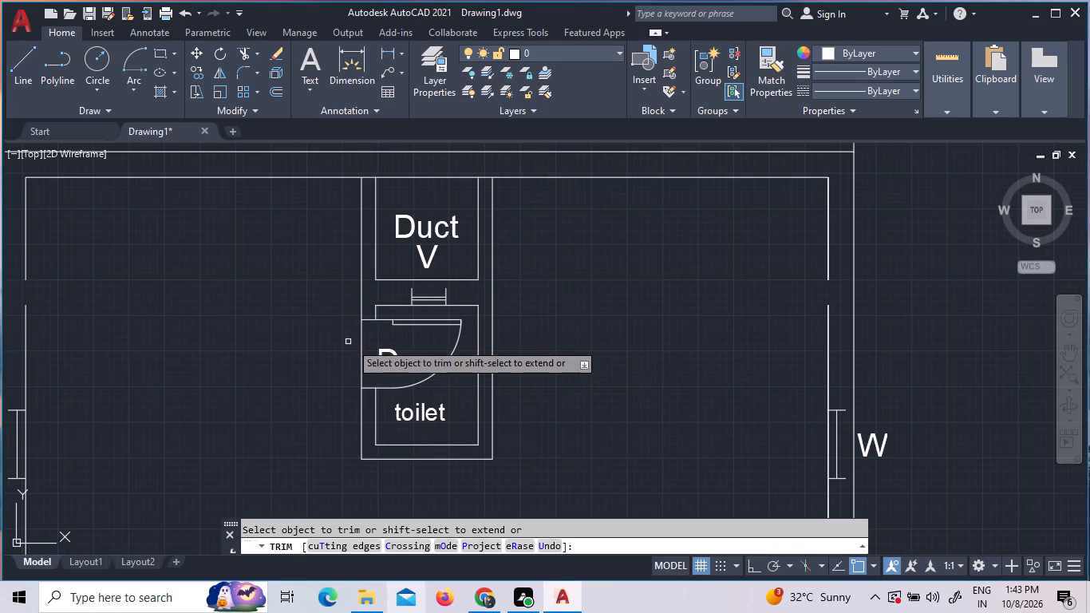
{"action": "left_click", "coordinate": [361, 348]}
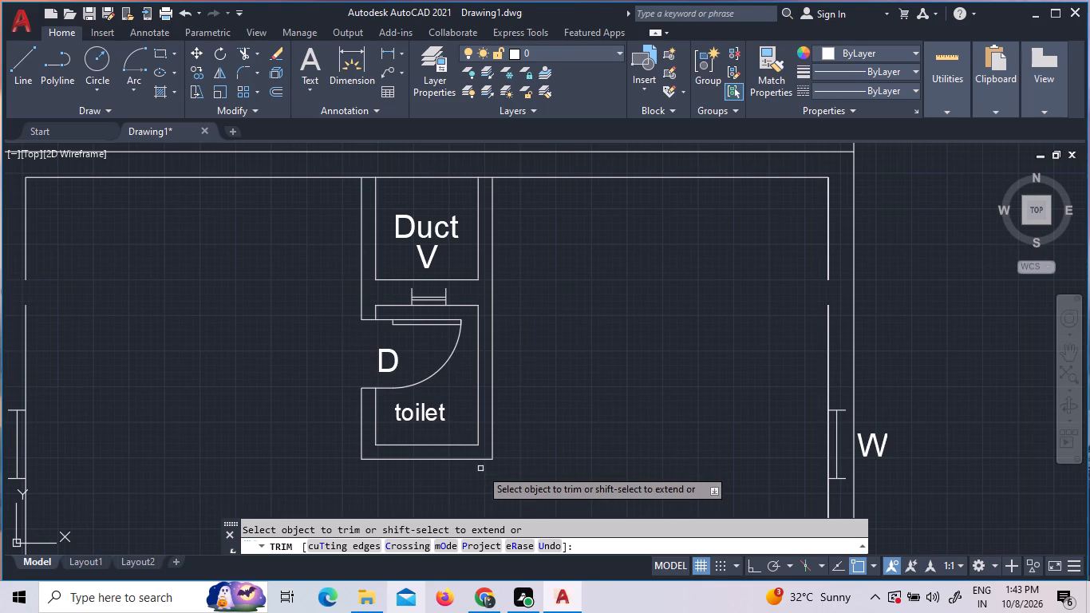
{"action": "left_click", "coordinate": [449, 433]}
{"action": "left_click", "coordinate": [447, 421]}
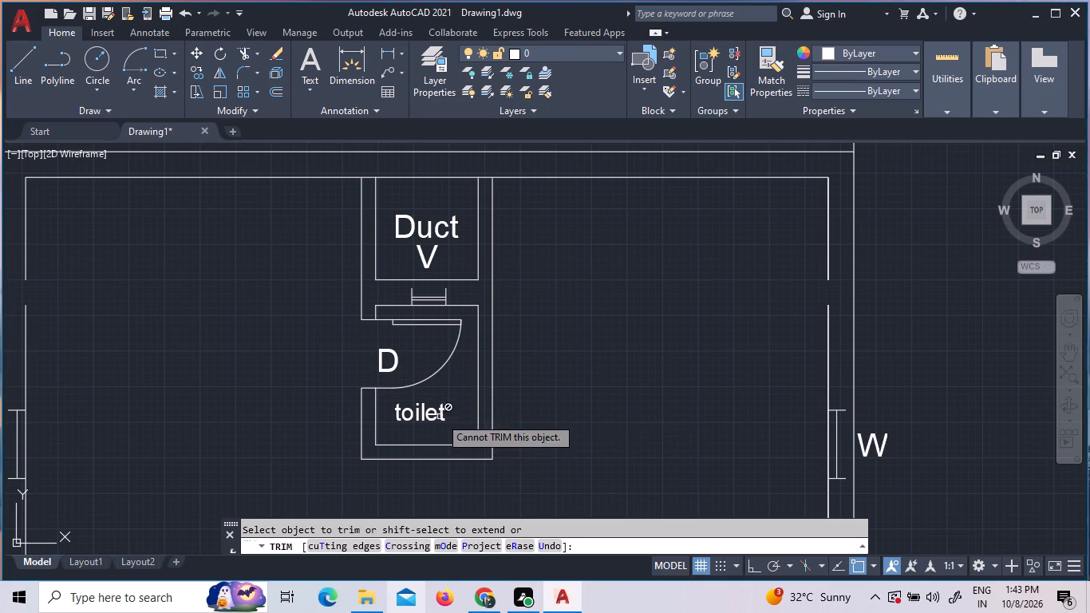
{"action": "key", "text": "Escape"}
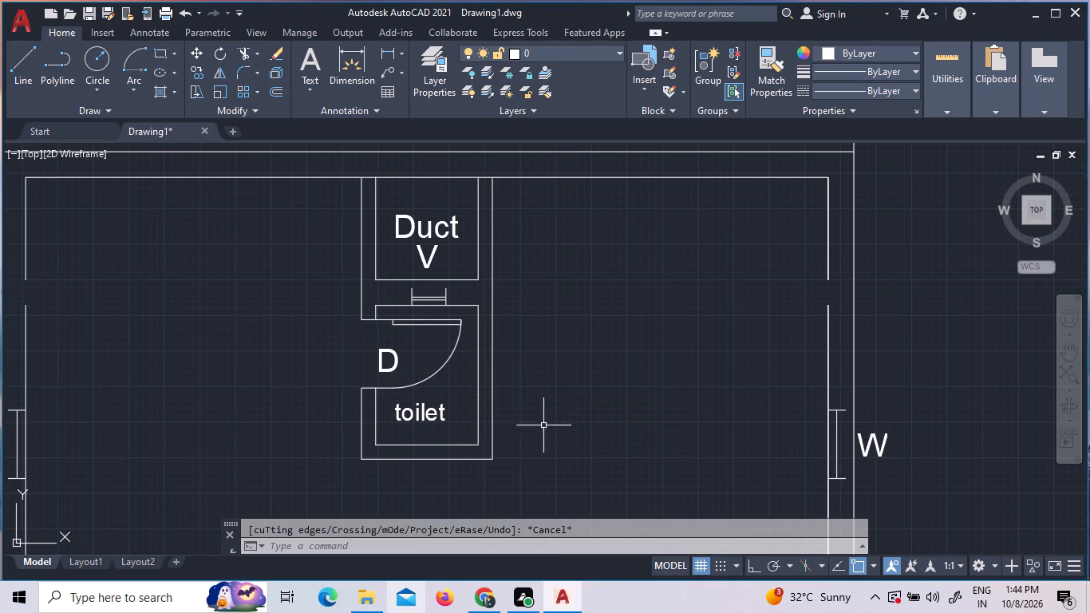
Erase the toilet below the upper duct, including its walls, door and labels, keeping the duct and its ventilator.
{"action": "left_click", "coordinate": [543, 476]}
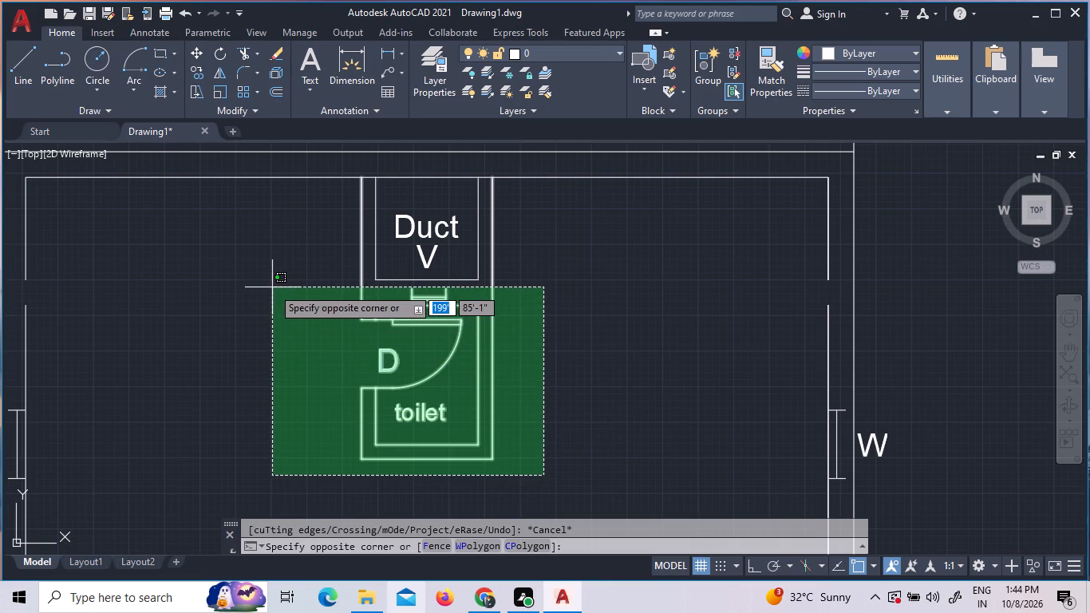
{"action": "left_click", "coordinate": [272, 287]}
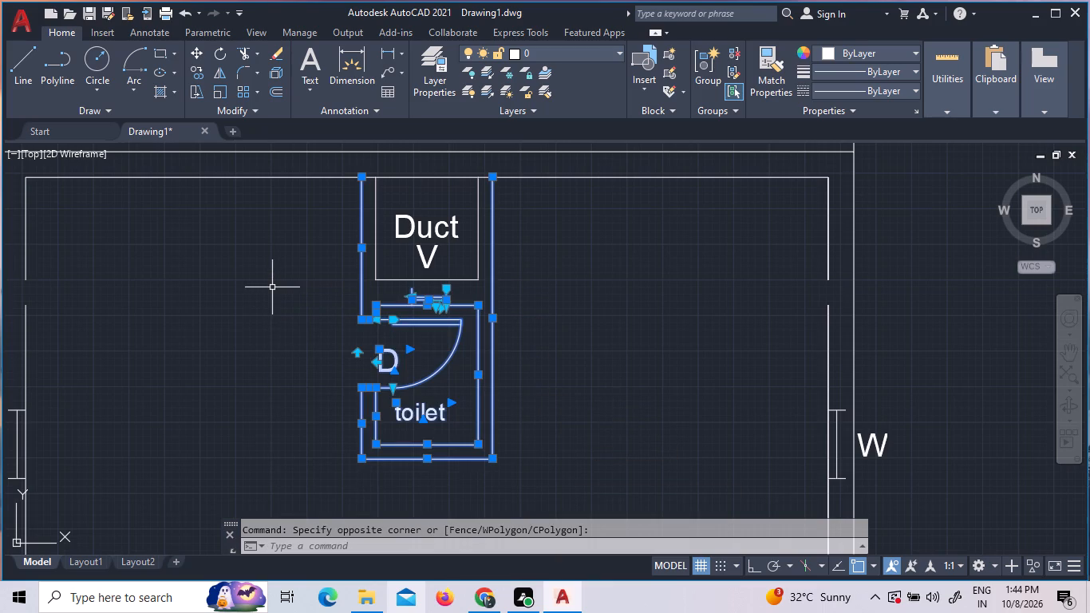
{"action": "key", "text": "Escape"}
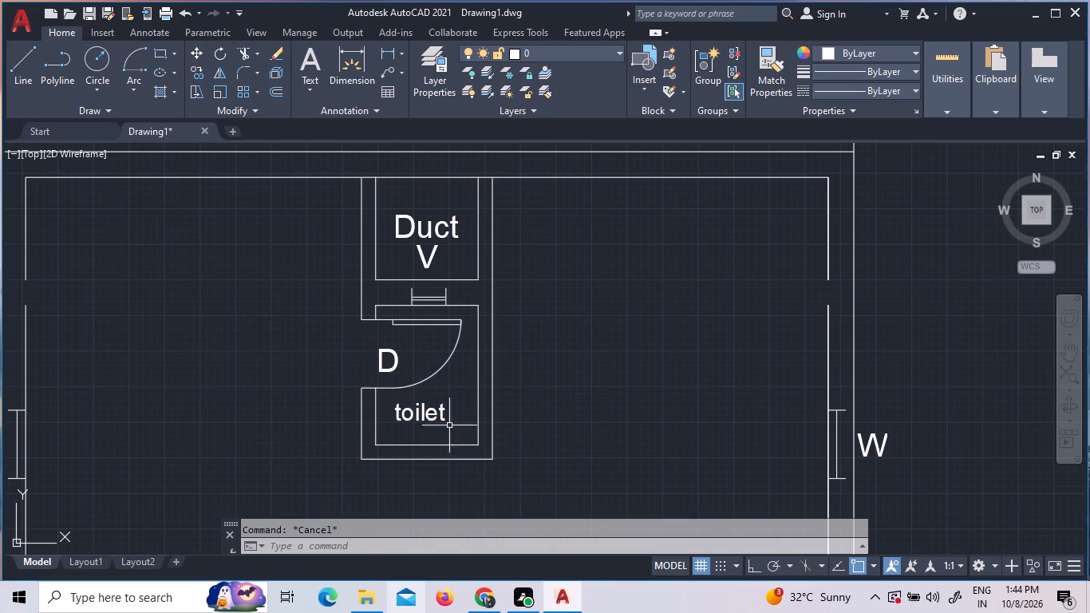
{"action": "left_click", "coordinate": [520, 478]}
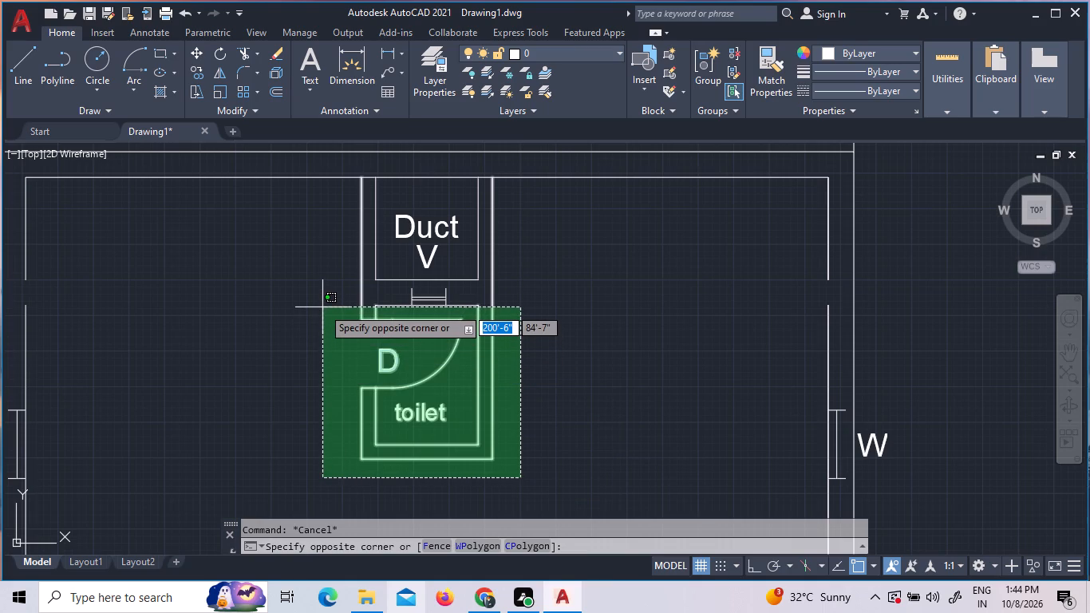
{"action": "left_click", "coordinate": [322, 312]}
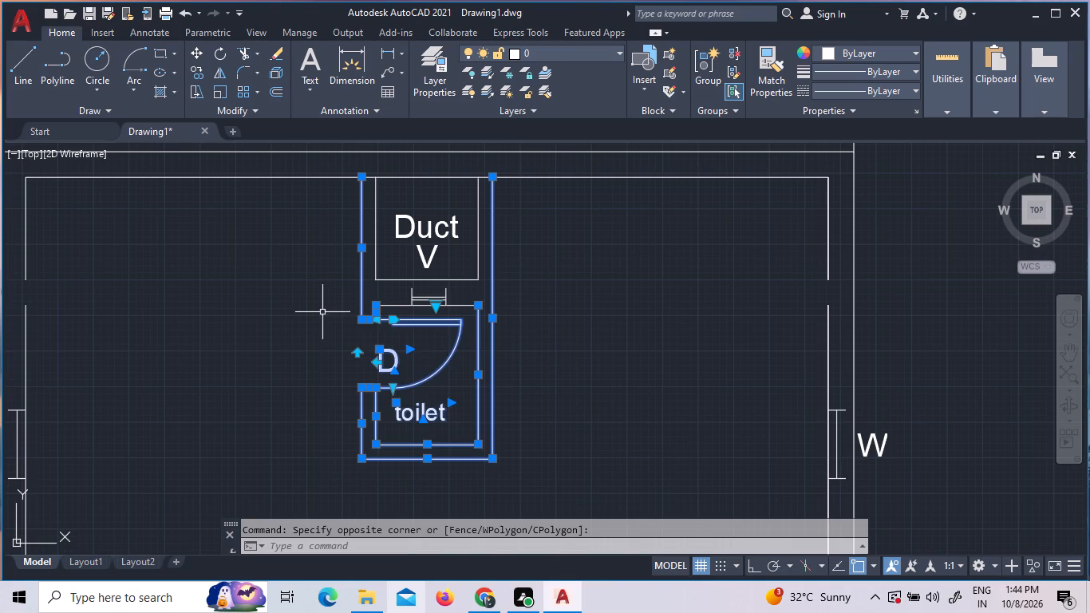
{"action": "key", "text": "Delete"}
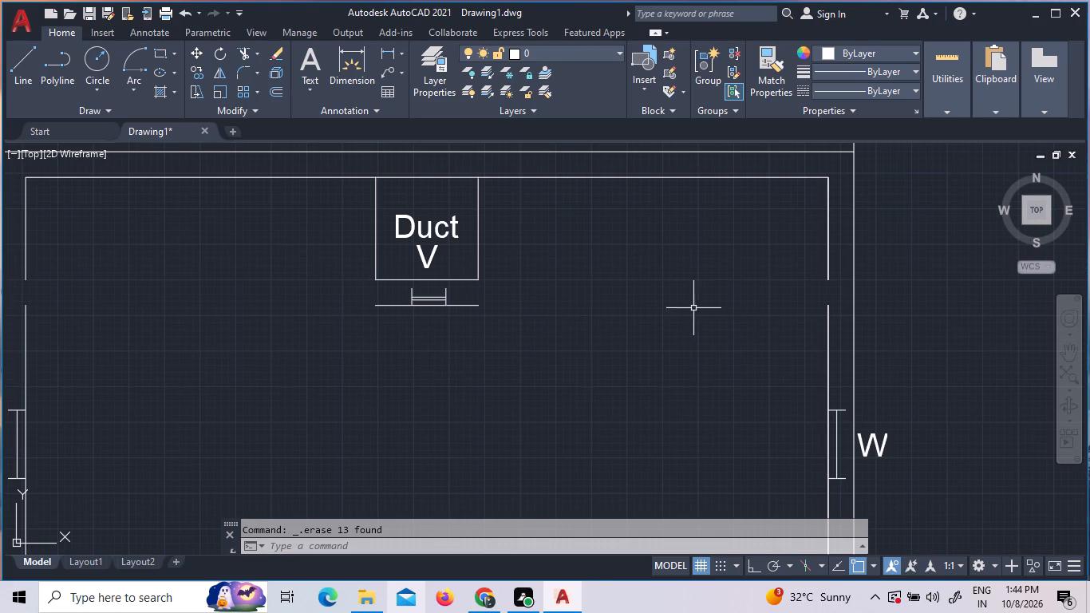
Extend both inner side wall lines of the plan to close the gaps level with the upper duct's ventilator.
{"action": "key", "text": "e"}
{"action": "key", "text": "x"}
{"action": "key", "text": "space"}
{"action": "key", "text": "space"}
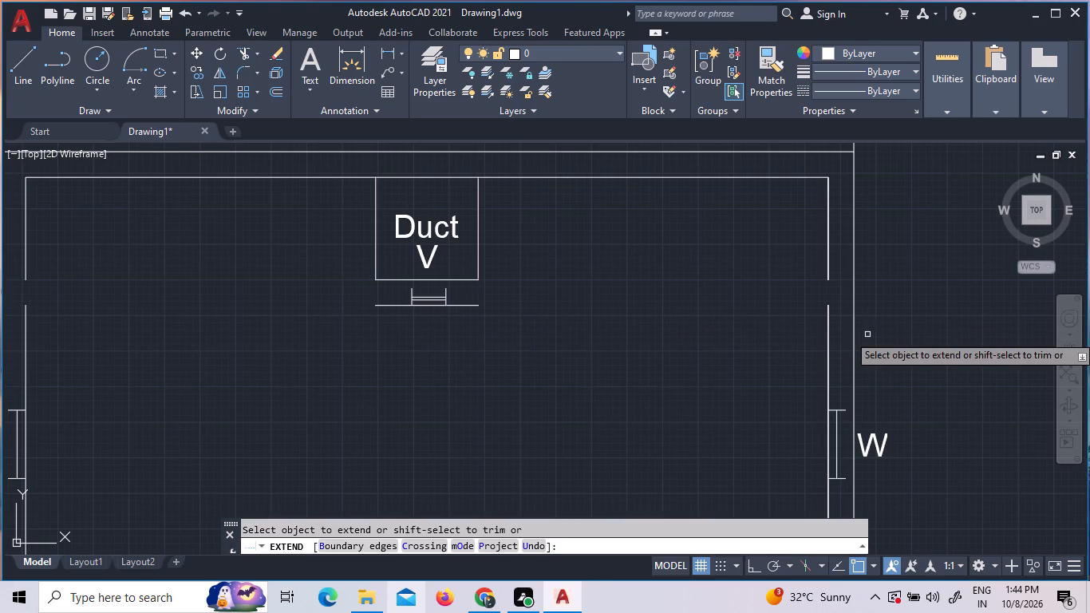
{"action": "left_click", "coordinate": [829, 338]}
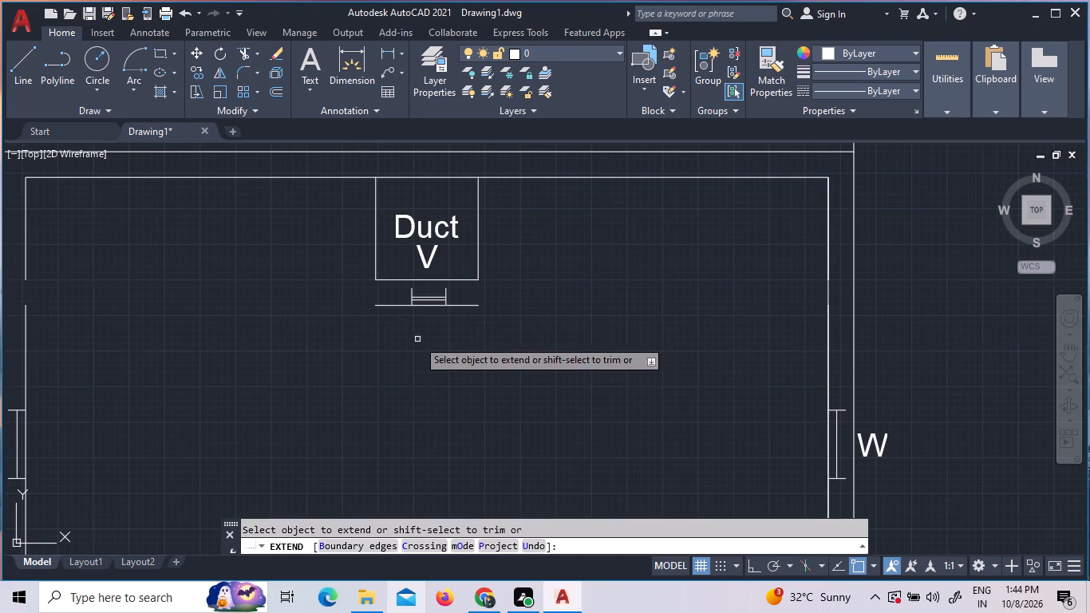
{"action": "left_click", "coordinate": [25, 329]}
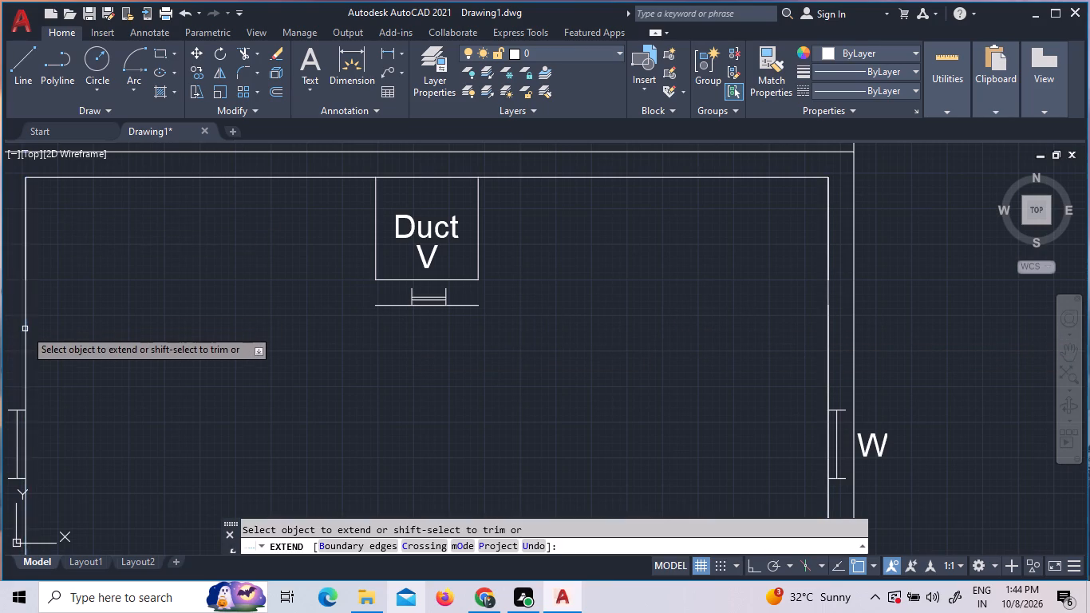
Extend both inner side wall lines down to the upper wall lines of the two 9'3" x 12' bedrooms.
{"action": "scroll", "coordinate": [542, 393], "scroll_direction": "down", "scroll_amount": 3}
{"action": "scroll", "coordinate": [555, 441], "scroll_direction": "up", "scroll_amount": 2}
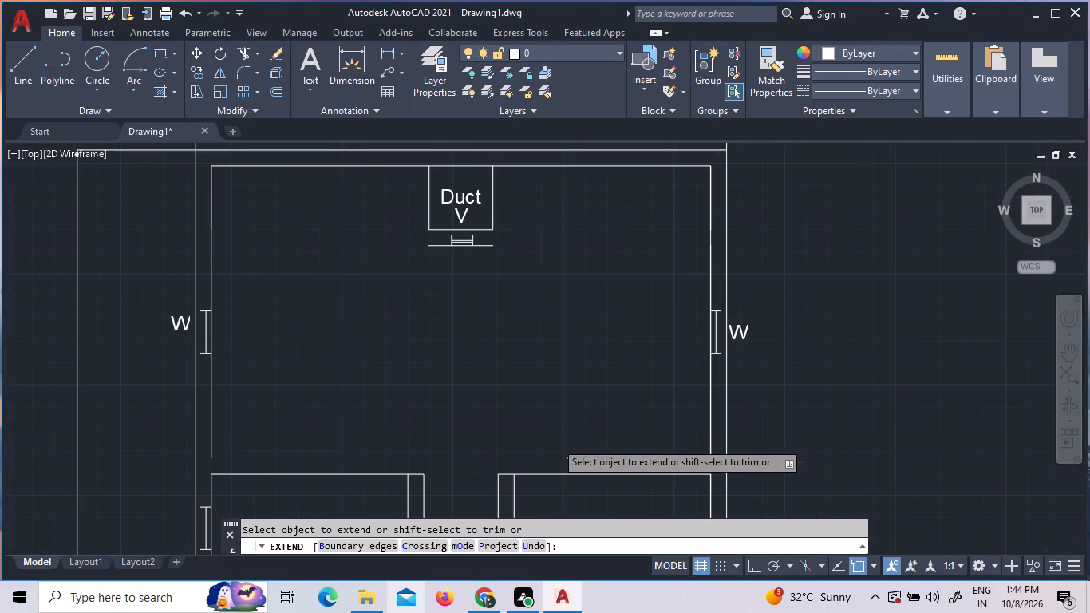
{"action": "scroll", "coordinate": [532, 397], "scroll_direction": "down", "scroll_amount": 1}
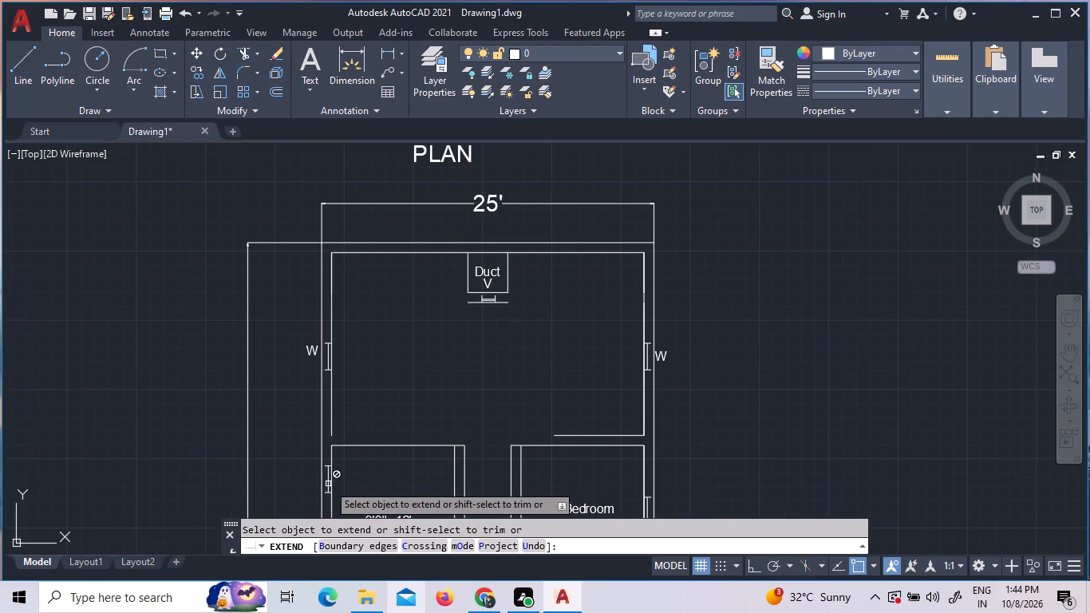
{"action": "scroll", "coordinate": [327, 484], "scroll_direction": "up", "scroll_amount": 3}
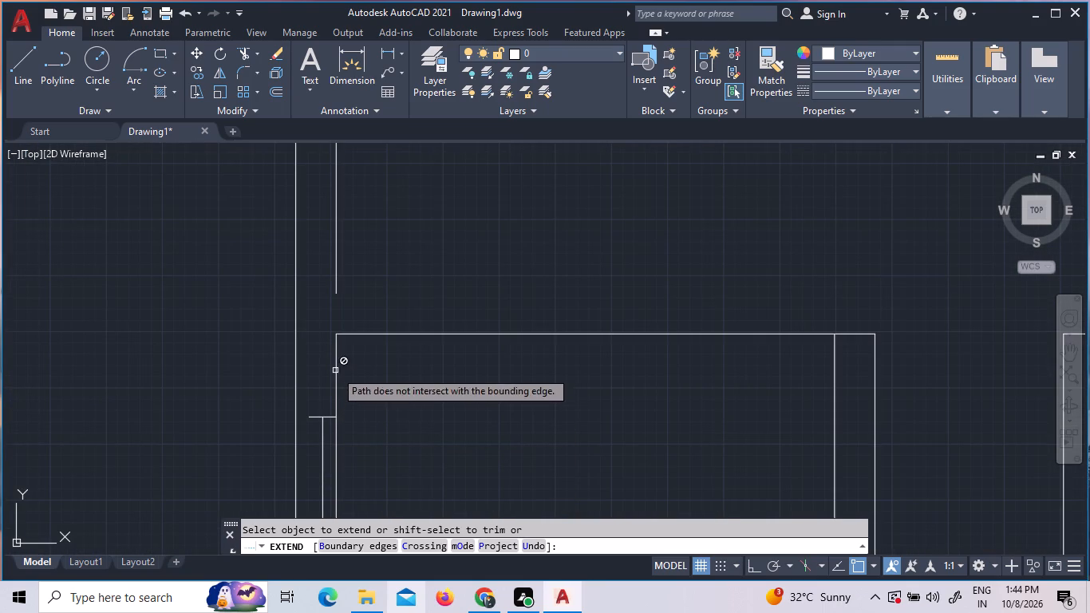
{"action": "left_click", "coordinate": [336, 255]}
{"action": "scroll", "coordinate": [395, 255], "scroll_direction": "down", "scroll_amount": 3}
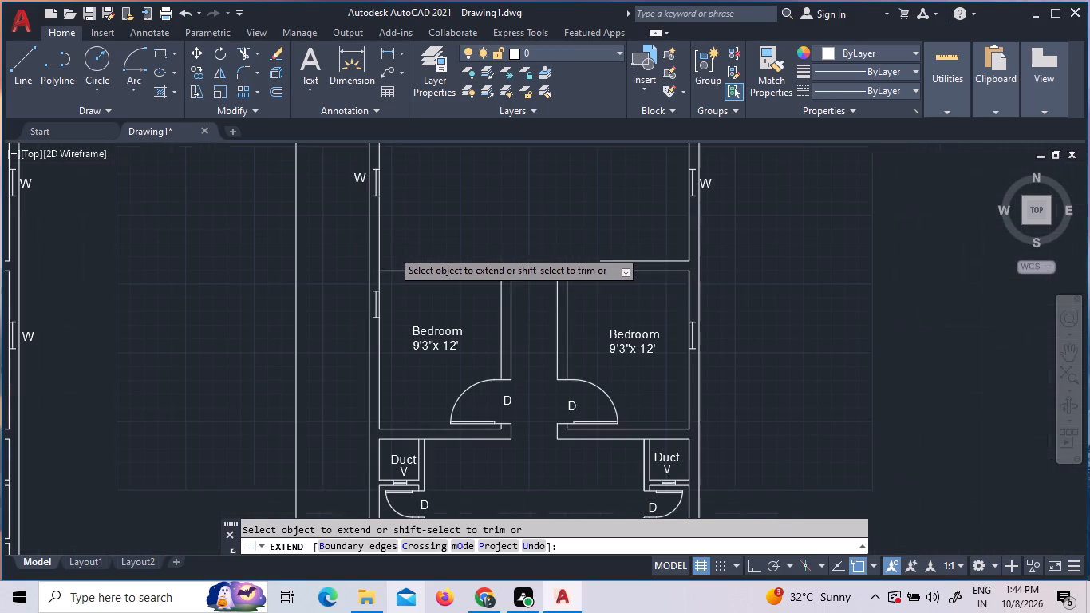
{"action": "scroll", "coordinate": [696, 245], "scroll_direction": "up", "scroll_amount": 2}
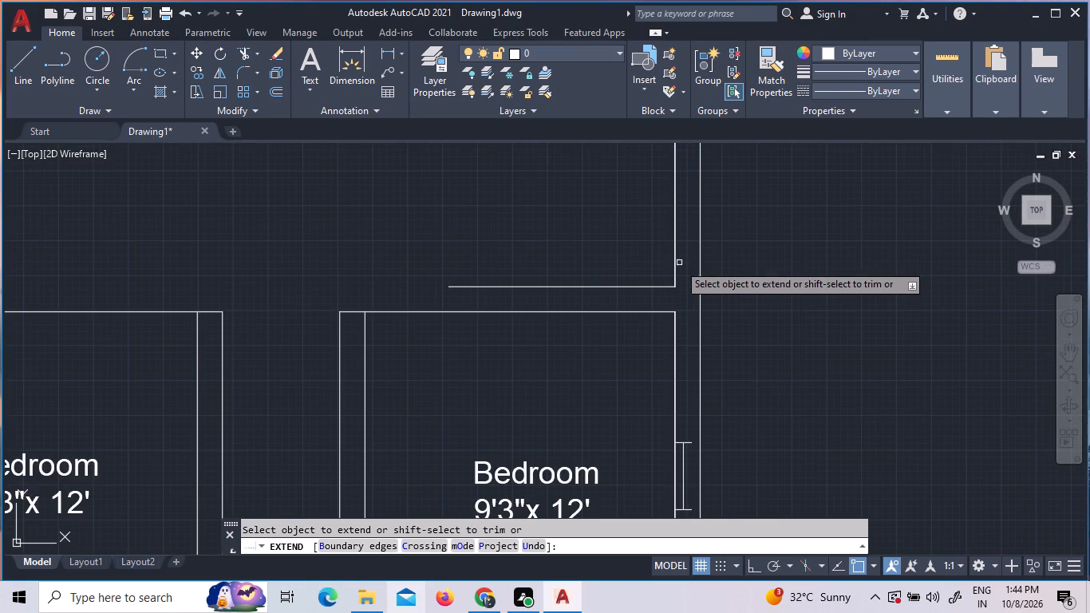
{"action": "left_click", "coordinate": [677, 275]}
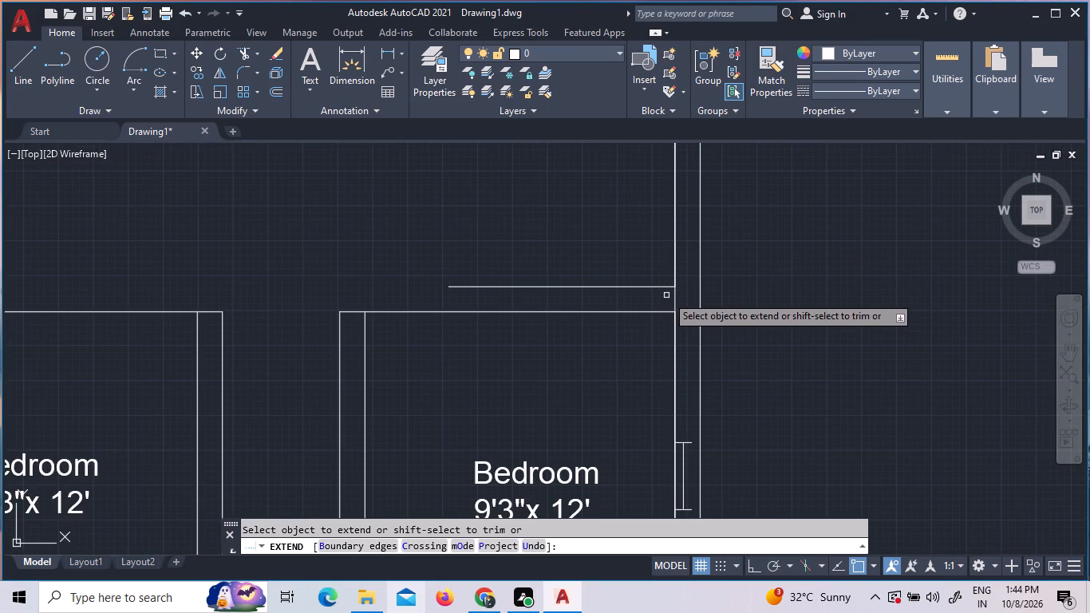
{"action": "scroll", "coordinate": [645, 332], "scroll_direction": "down", "scroll_amount": 3}
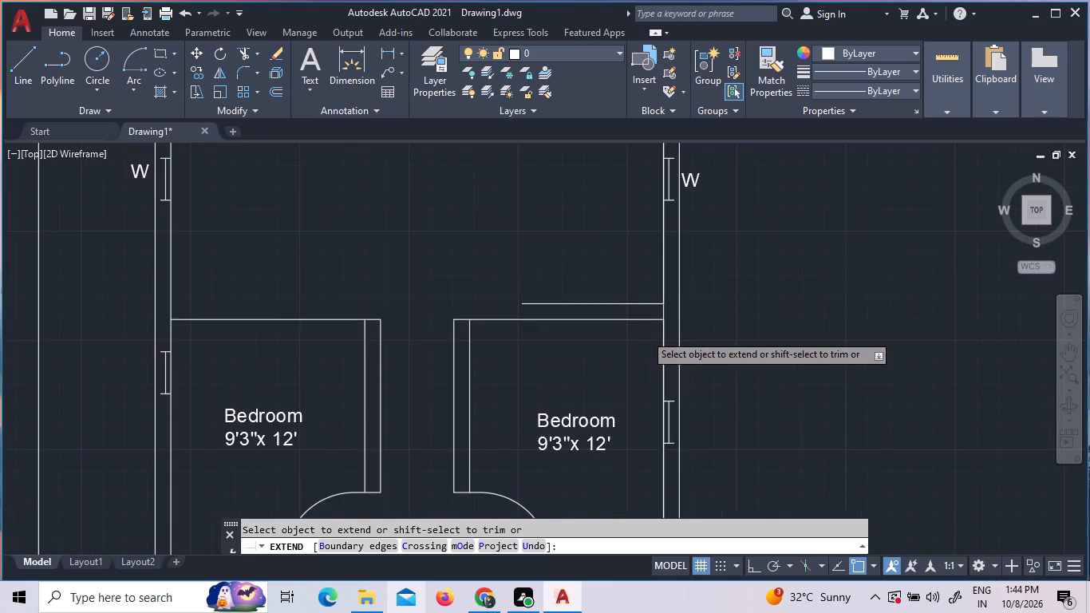
{"action": "scroll", "coordinate": [590, 226], "scroll_direction": "up", "scroll_amount": 3}
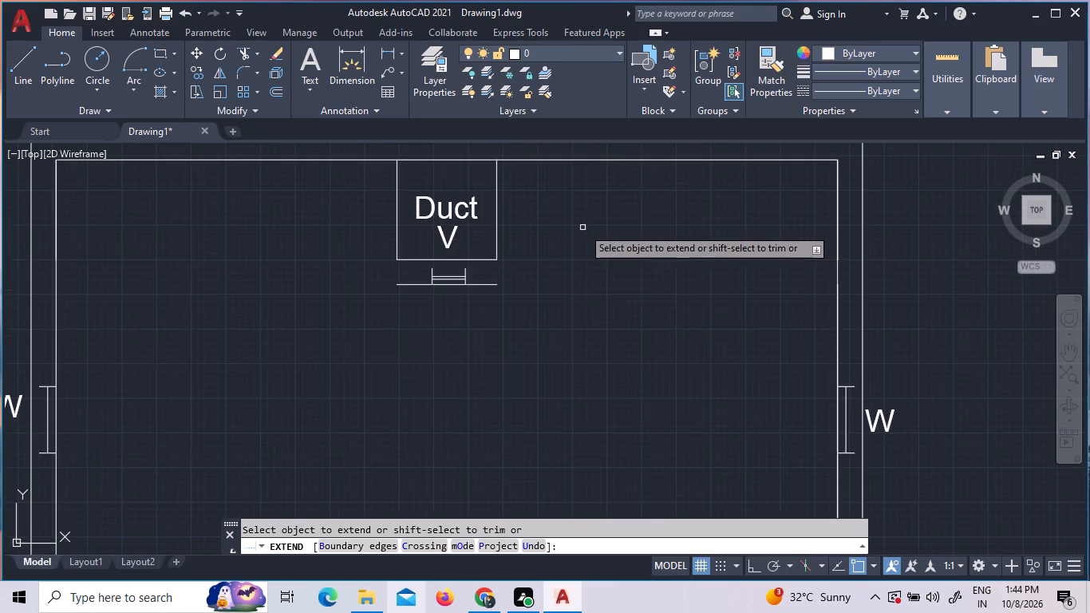
{"action": "scroll", "coordinate": [581, 228], "scroll_direction": "down", "scroll_amount": 3}
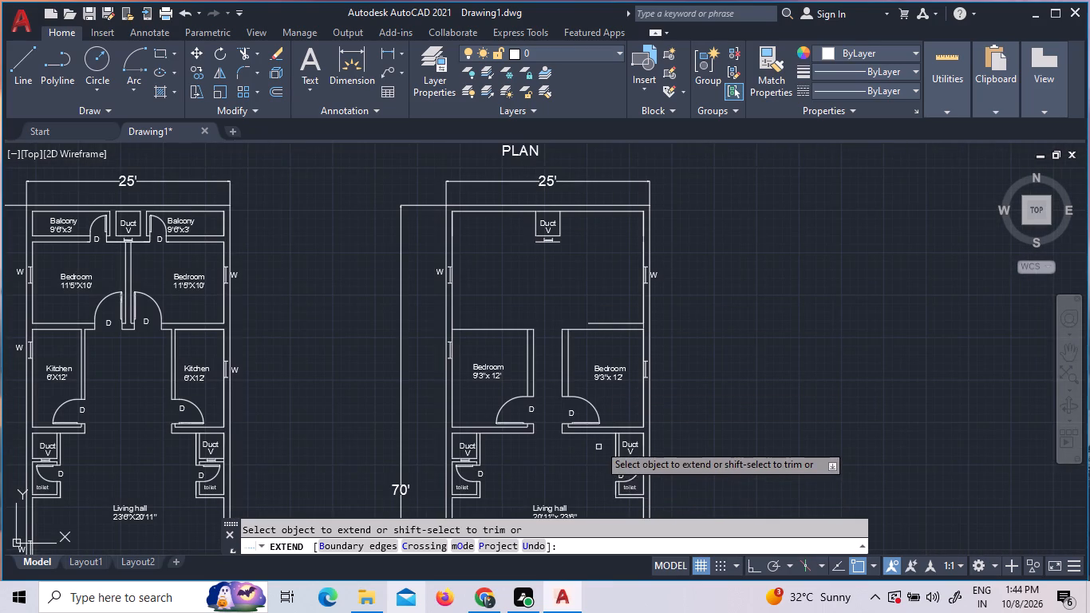
{"action": "scroll", "coordinate": [600, 441], "scroll_direction": "up", "scroll_amount": 2}
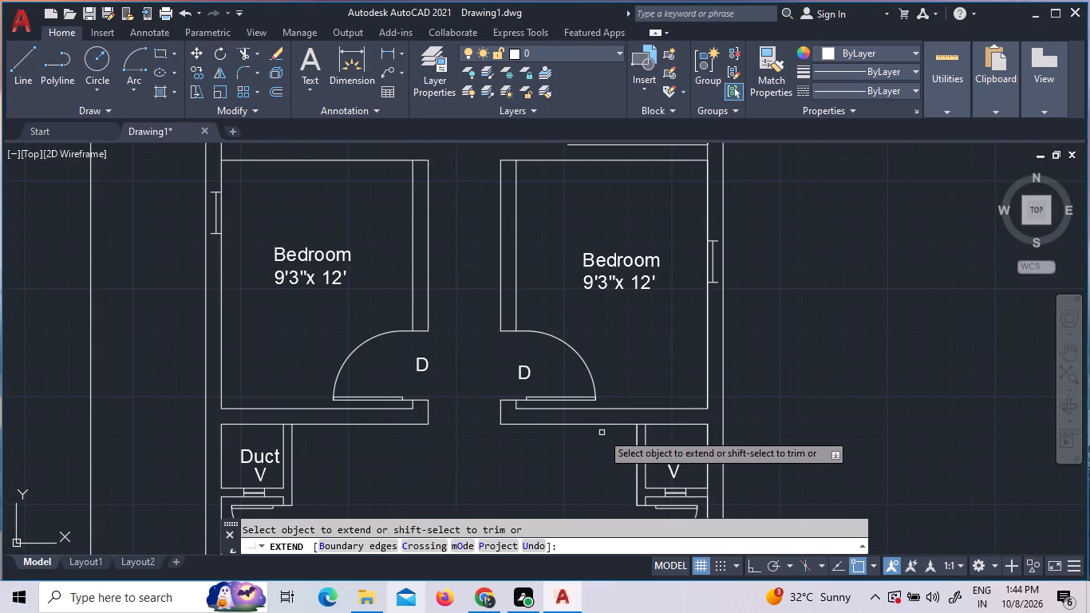
{"action": "key", "text": "Escape"}
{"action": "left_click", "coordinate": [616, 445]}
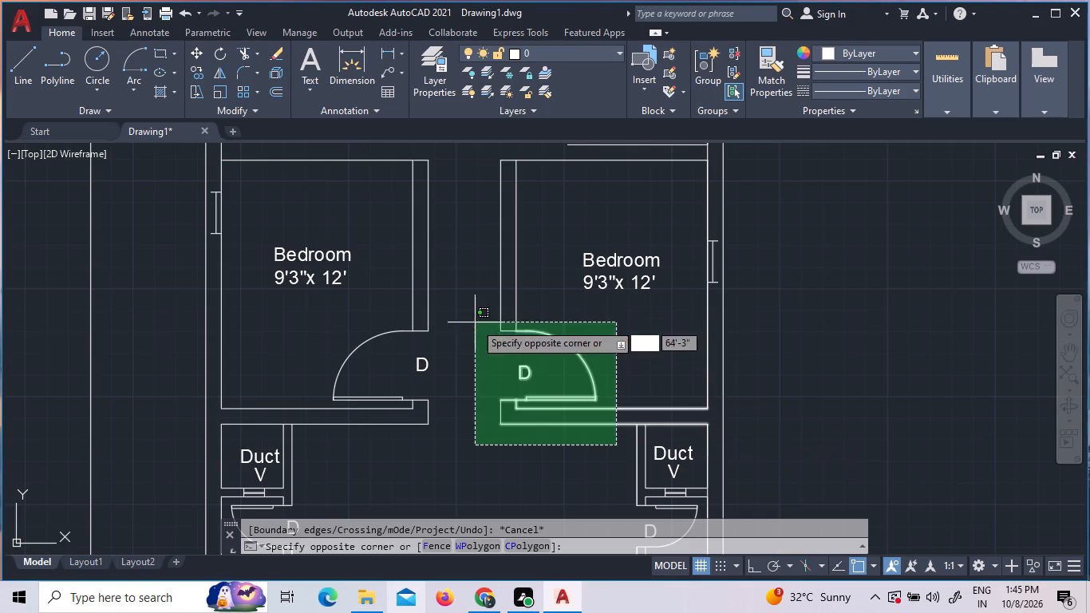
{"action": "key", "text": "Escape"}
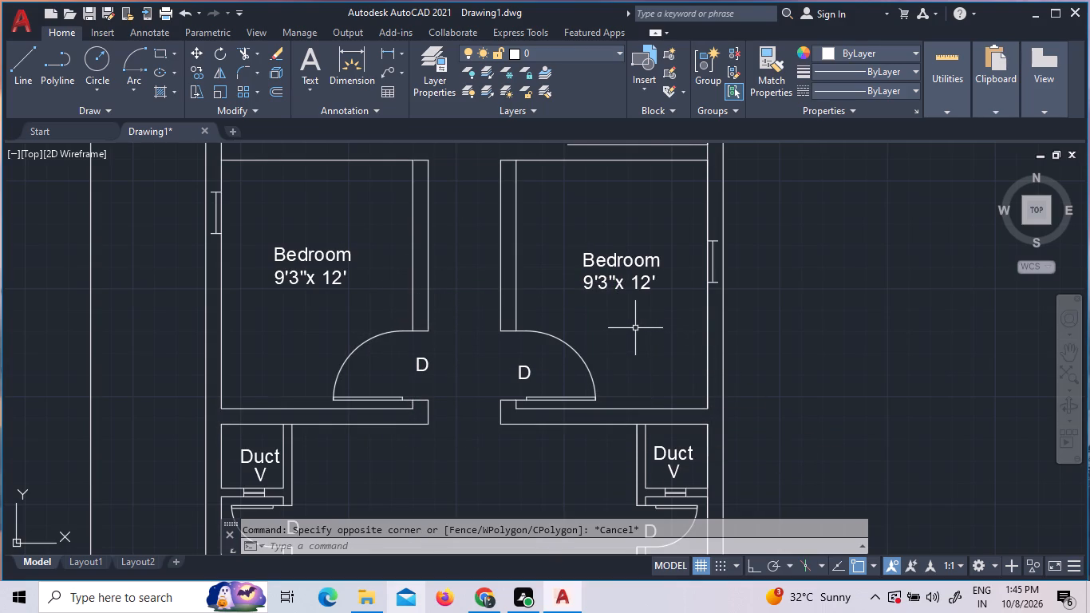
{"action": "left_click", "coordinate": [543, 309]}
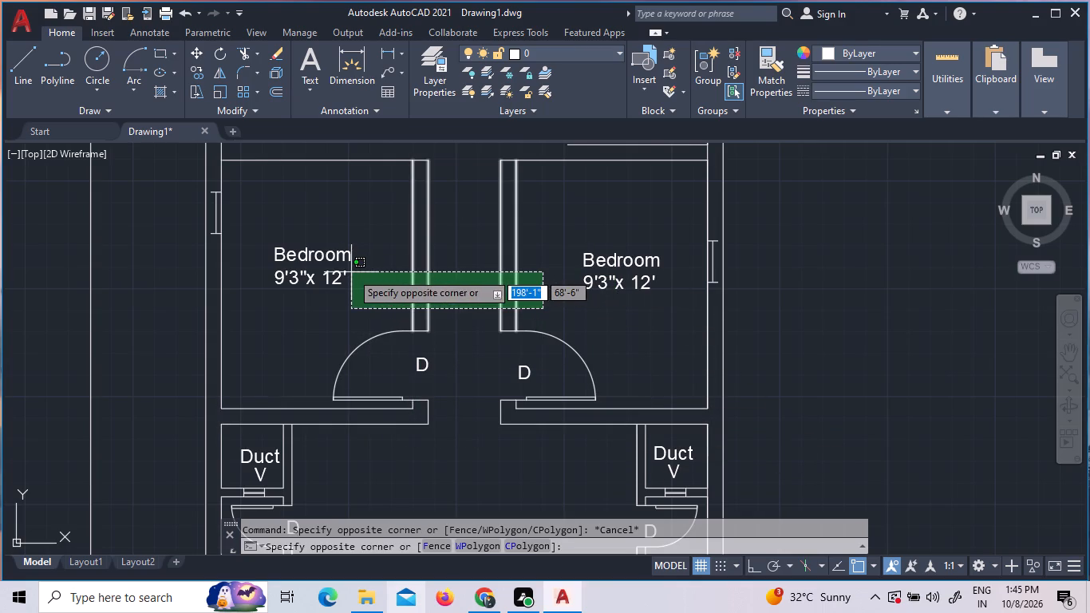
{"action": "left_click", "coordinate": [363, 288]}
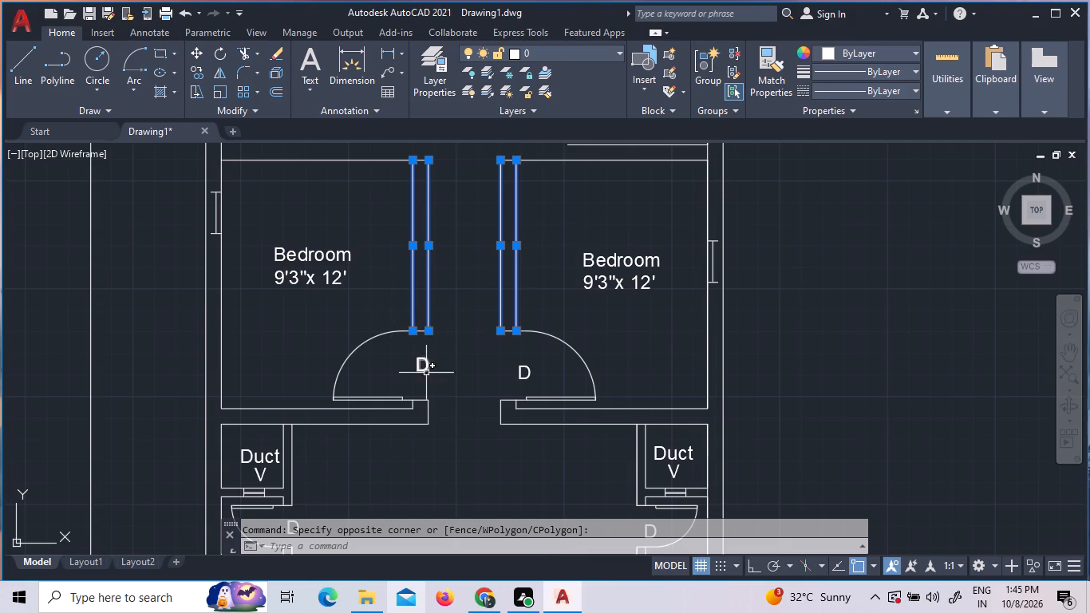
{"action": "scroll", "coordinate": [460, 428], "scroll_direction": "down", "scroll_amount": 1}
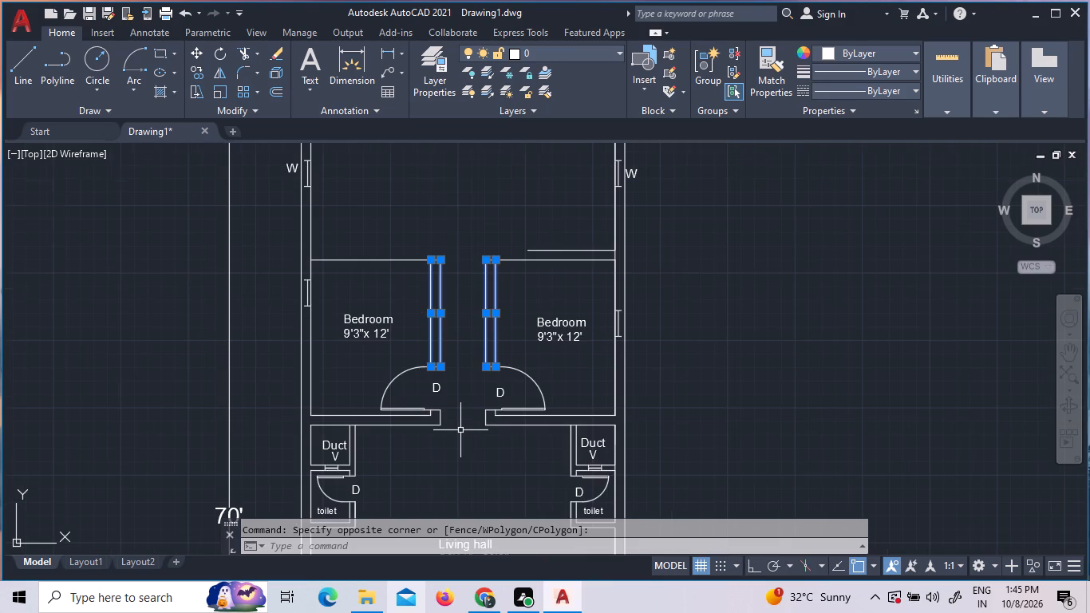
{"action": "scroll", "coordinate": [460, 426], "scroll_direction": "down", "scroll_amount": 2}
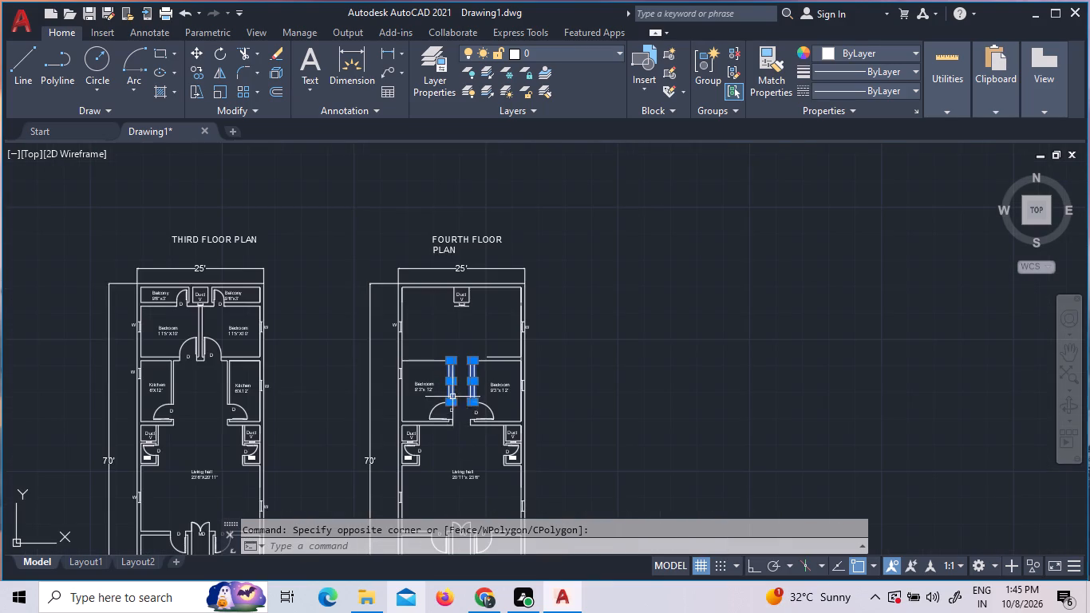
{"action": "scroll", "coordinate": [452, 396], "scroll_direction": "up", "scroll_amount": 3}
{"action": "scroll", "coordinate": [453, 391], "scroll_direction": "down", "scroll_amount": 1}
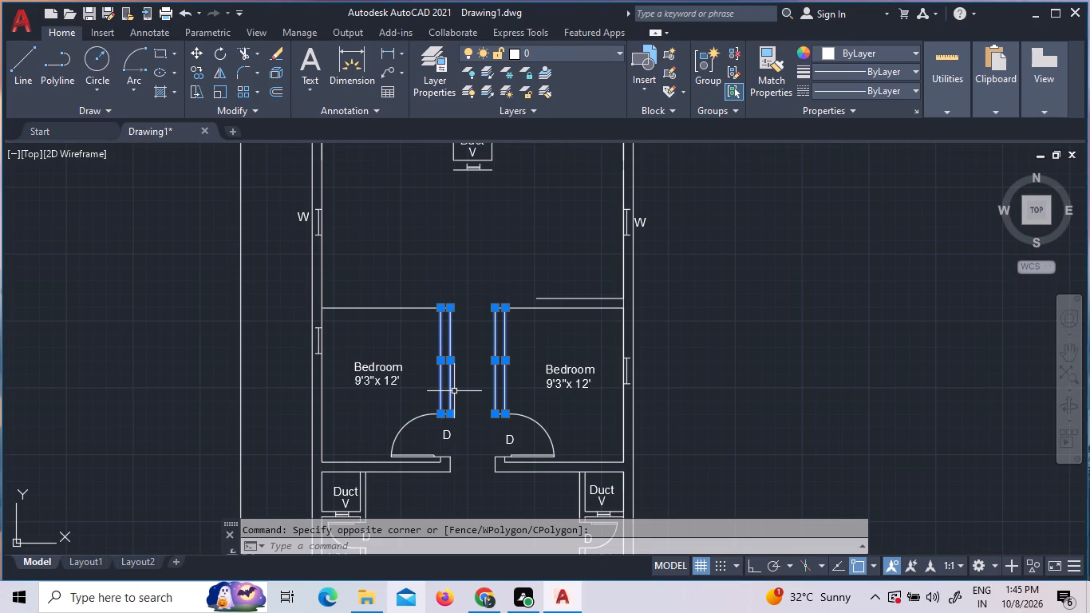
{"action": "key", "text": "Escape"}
Extend the corridor-side wall lines of both bedrooms up to the plan's upper wall on either side of the duct.
{"action": "key", "text": "e"}
{"action": "key", "text": "x"}
{"action": "key", "text": "space"}
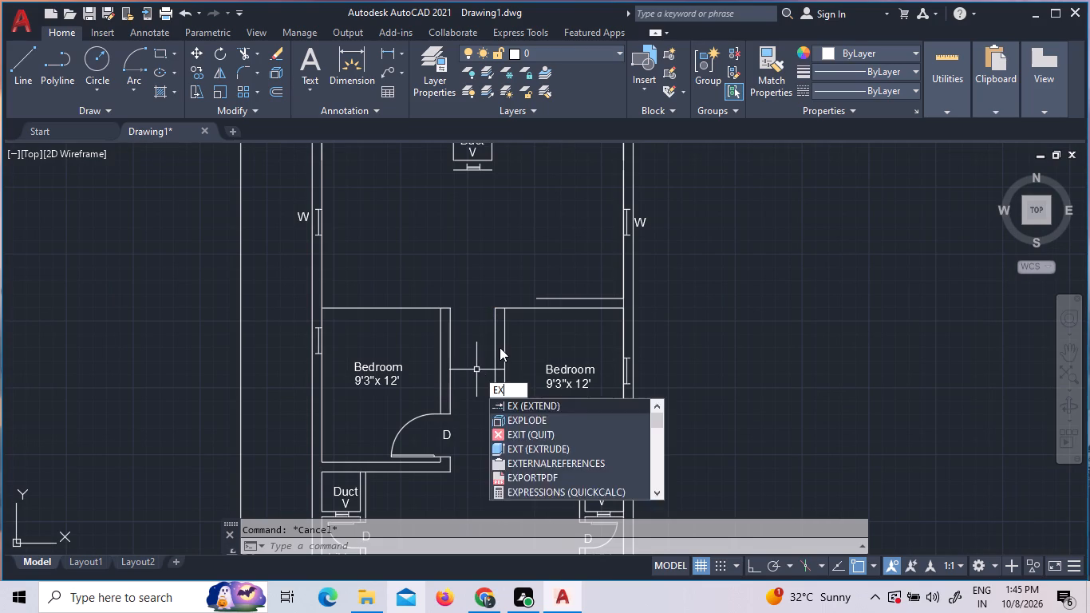
{"action": "key", "text": "space"}
{"action": "left_click", "coordinate": [531, 377]}
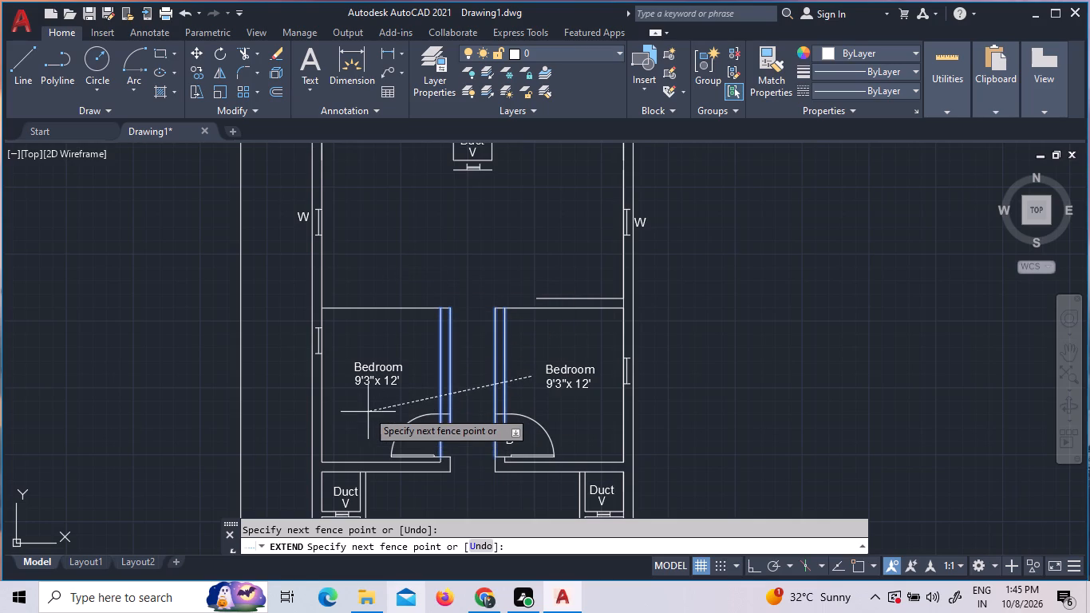
{"action": "scroll", "coordinate": [358, 384], "scroll_direction": "down", "scroll_amount": 1}
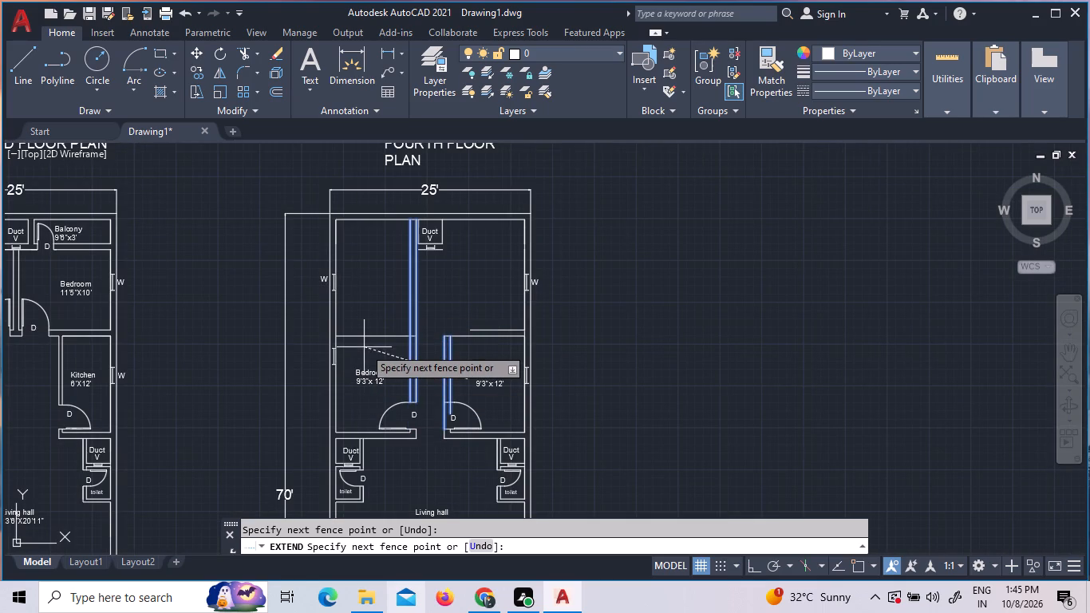
{"action": "left_click", "coordinate": [399, 354]}
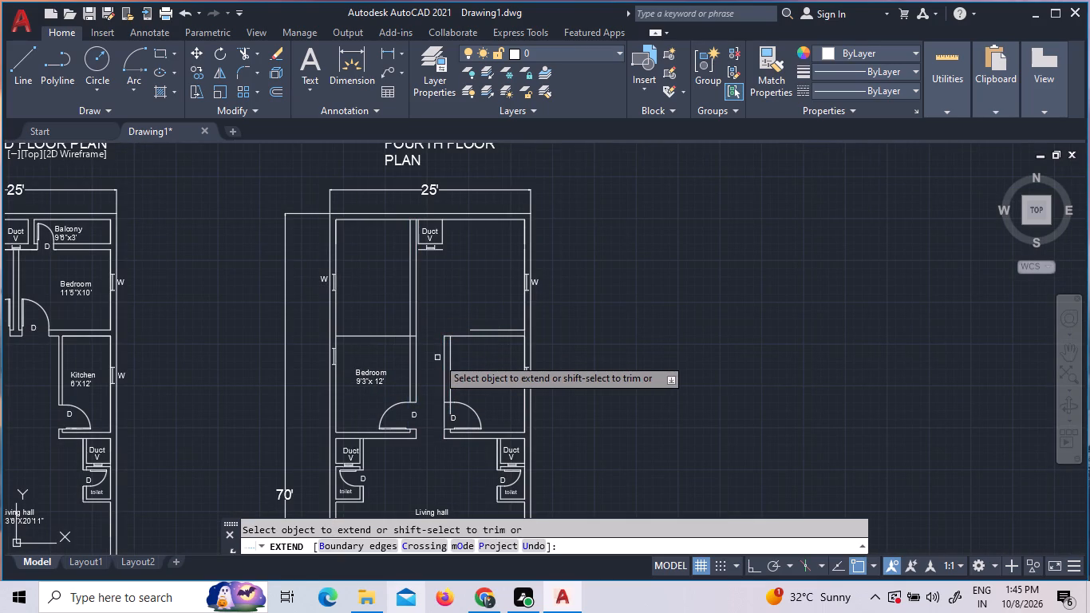
{"action": "left_click", "coordinate": [426, 354]}
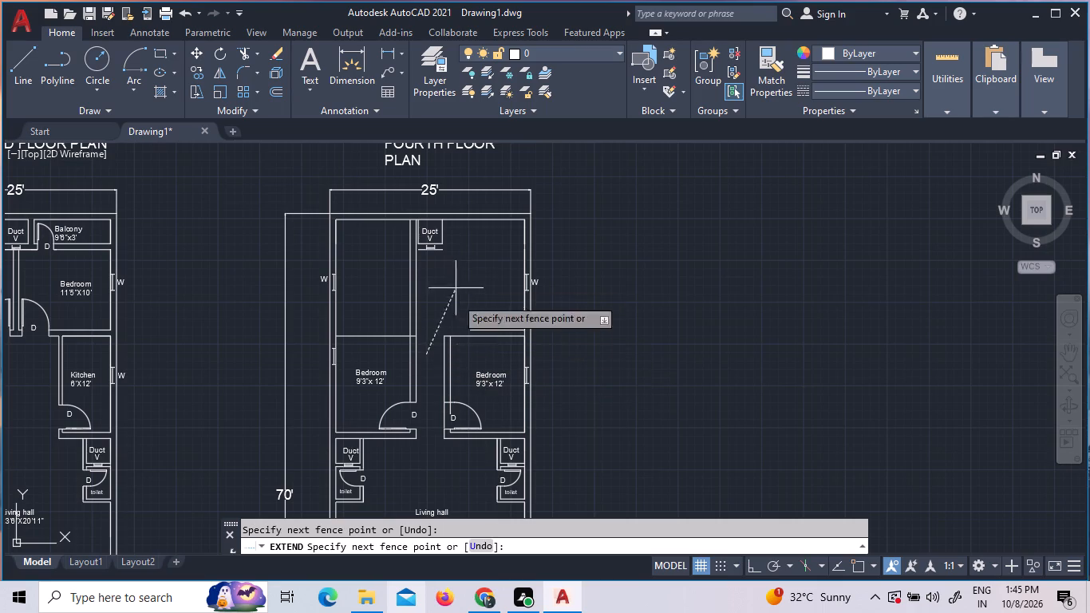
{"action": "left_click", "coordinate": [503, 411]}
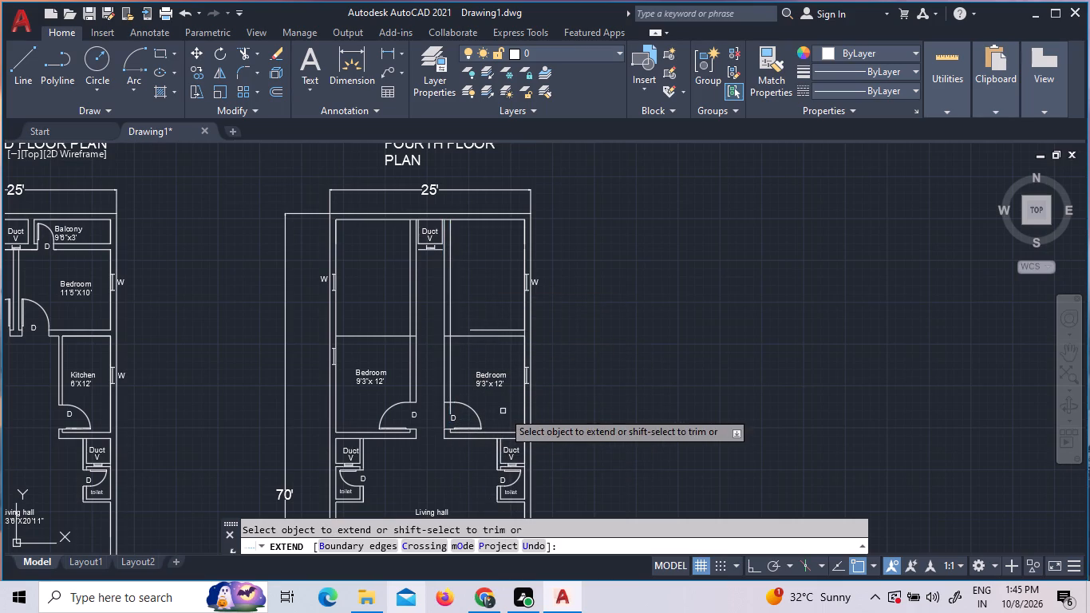
Extend the short horizontal wall line above the right-hand bedroom to its corridor wall.
{"action": "scroll", "coordinate": [453, 415], "scroll_direction": "up", "scroll_amount": 2}
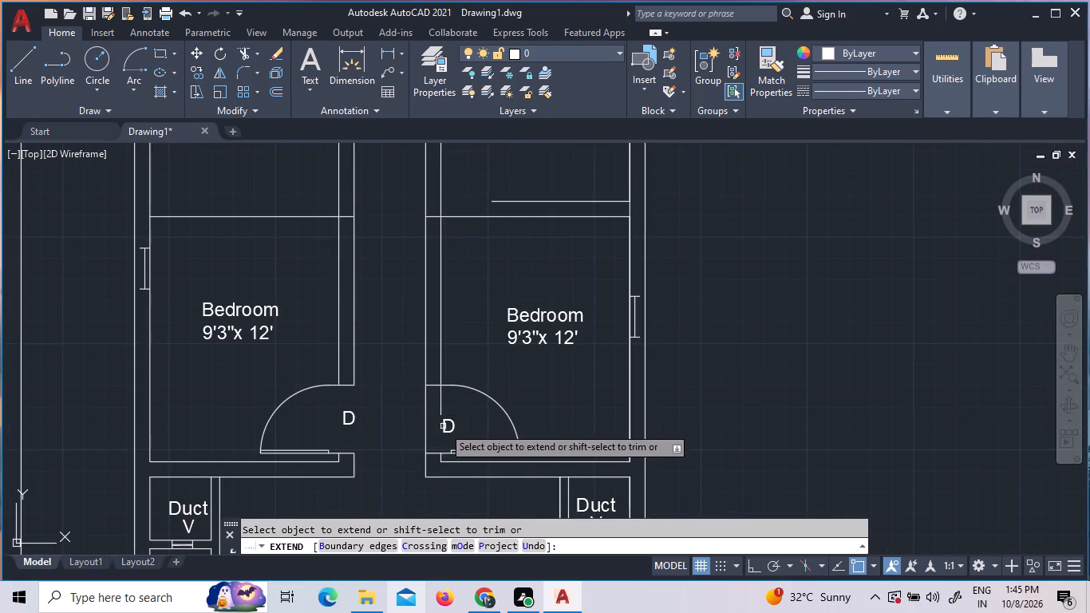
{"action": "scroll", "coordinate": [443, 429], "scroll_direction": "down", "scroll_amount": 1}
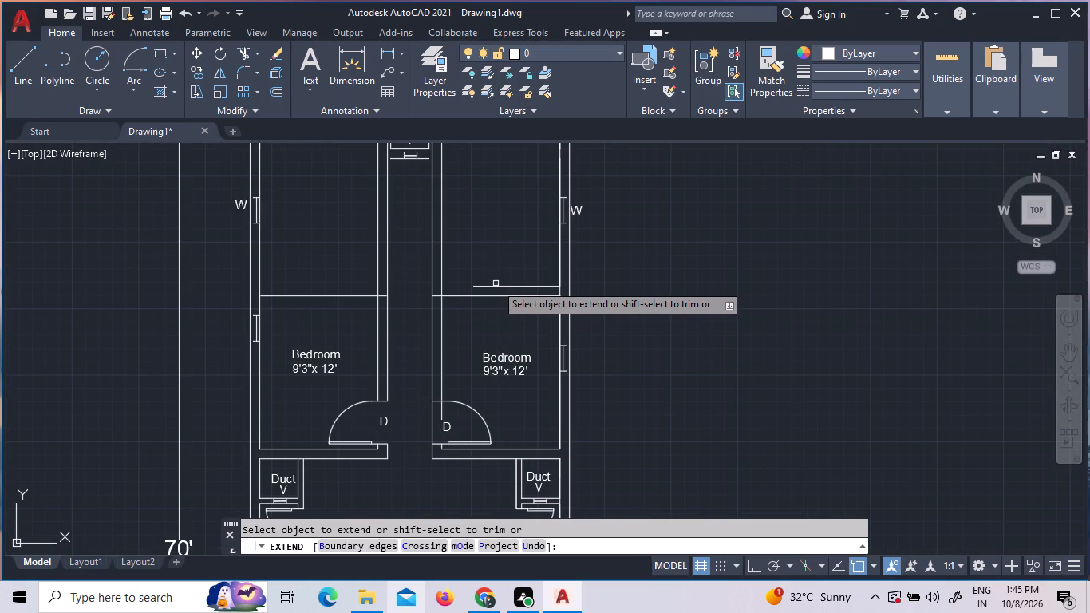
{"action": "left_click", "coordinate": [493, 287]}
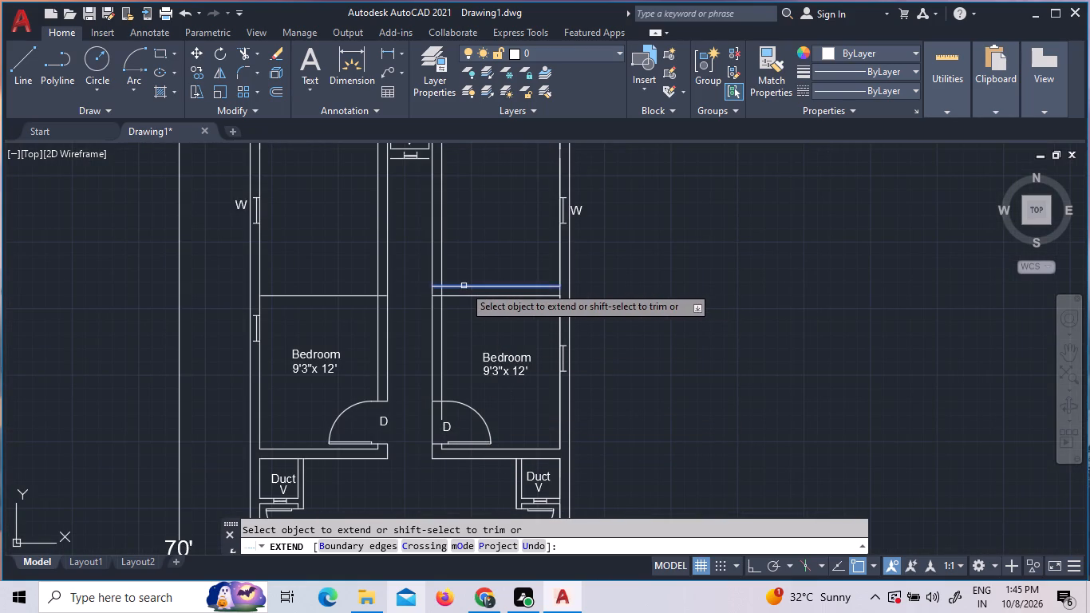
Extend both horizontal wall lines above the right-hand bedroom across the corridor to meet the left-hand bedroom's walls.
{"action": "left_click", "coordinate": [464, 286]}
{"action": "left_click", "coordinate": [432, 287]}
{"action": "left_click", "coordinate": [412, 287]}
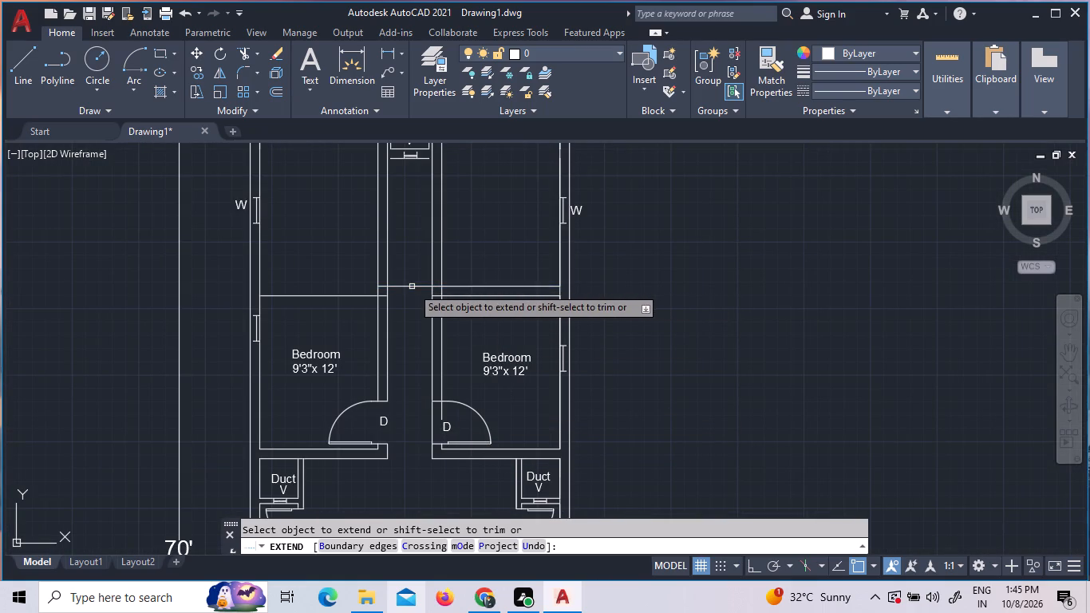
{"action": "left_click", "coordinate": [384, 287]}
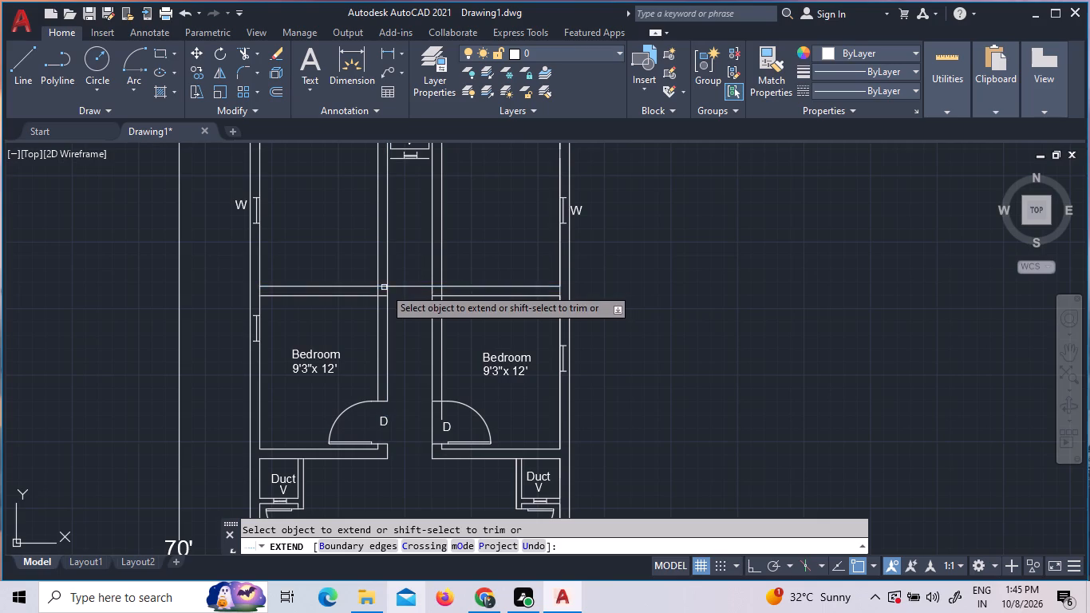
{"action": "scroll", "coordinate": [415, 389], "scroll_direction": "down", "scroll_amount": 1}
{"action": "scroll", "coordinate": [400, 377], "scroll_direction": "up", "scroll_amount": 3}
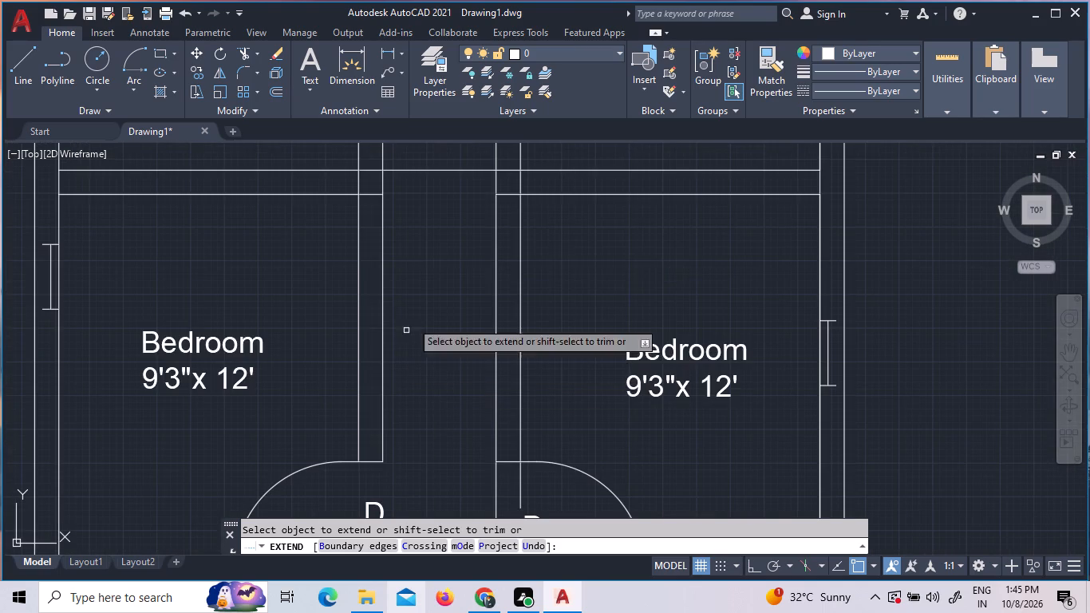
{"action": "left_click", "coordinate": [511, 193]}
{"action": "scroll", "coordinate": [507, 281], "scroll_direction": "down", "scroll_amount": 4}
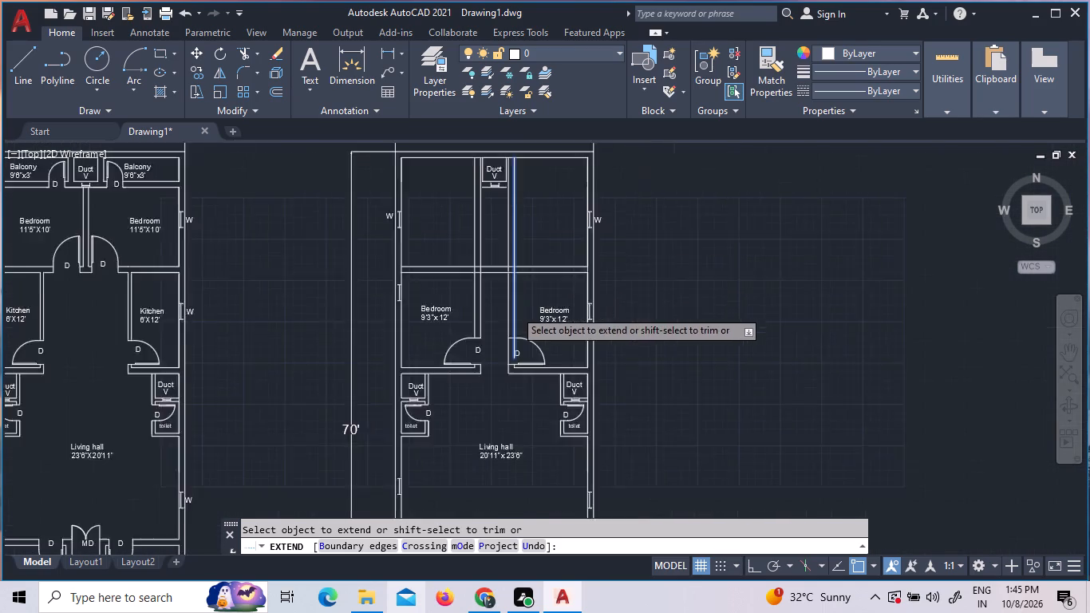
{"action": "scroll", "coordinate": [511, 204], "scroll_direction": "up", "scroll_amount": 2}
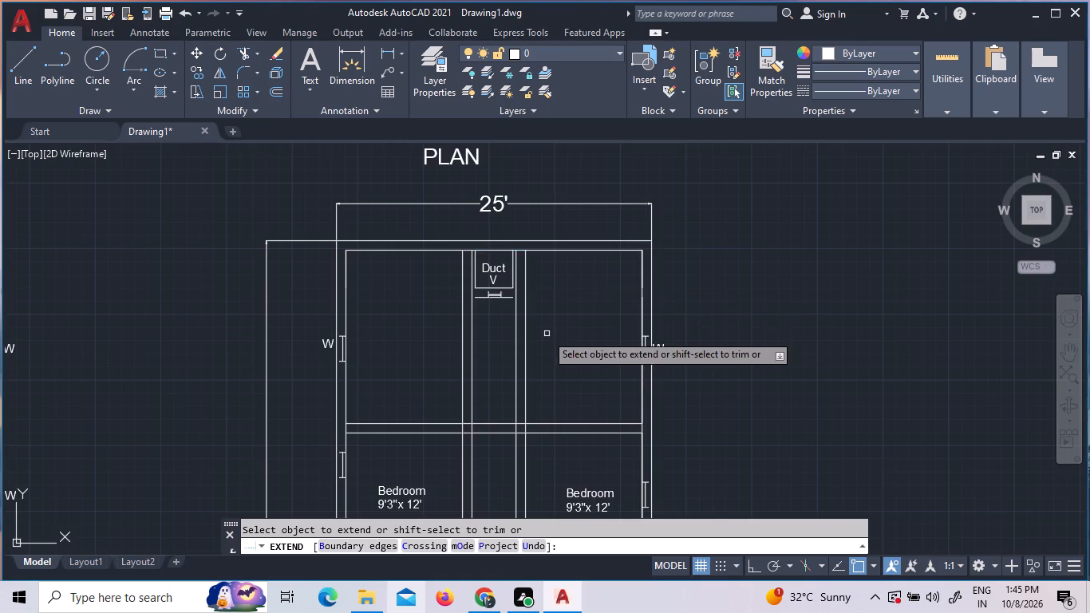
{"action": "scroll", "coordinate": [543, 331], "scroll_direction": "up", "scroll_amount": 2}
{"action": "key", "text": "Escape"}
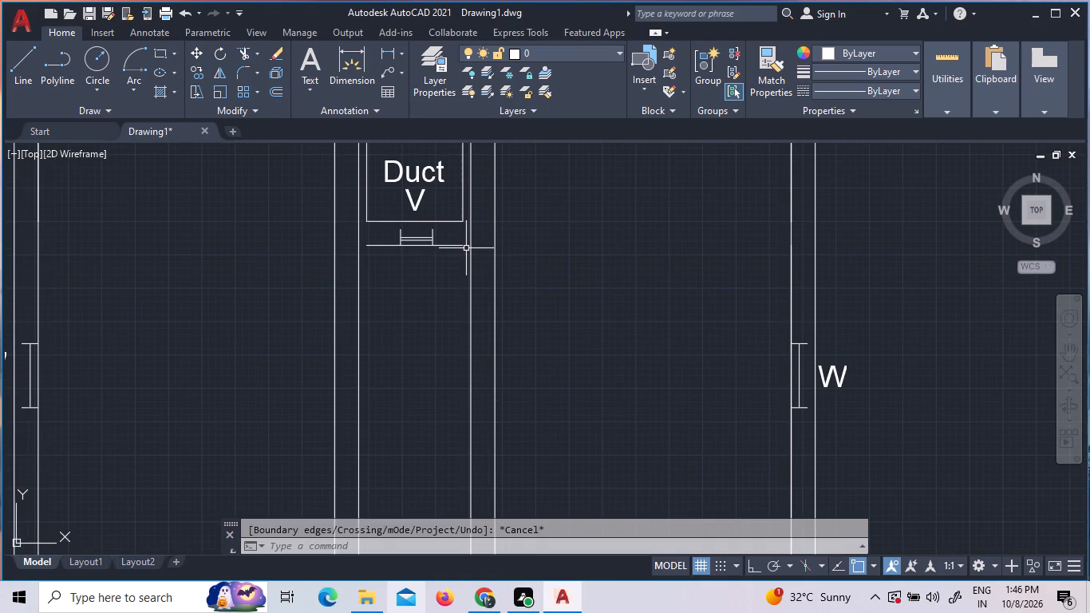
Measure the spacing around the upper duct and the sizes of the rooms beside and below it with Quick measure.
{"action": "left_click", "coordinate": [956, 78]}
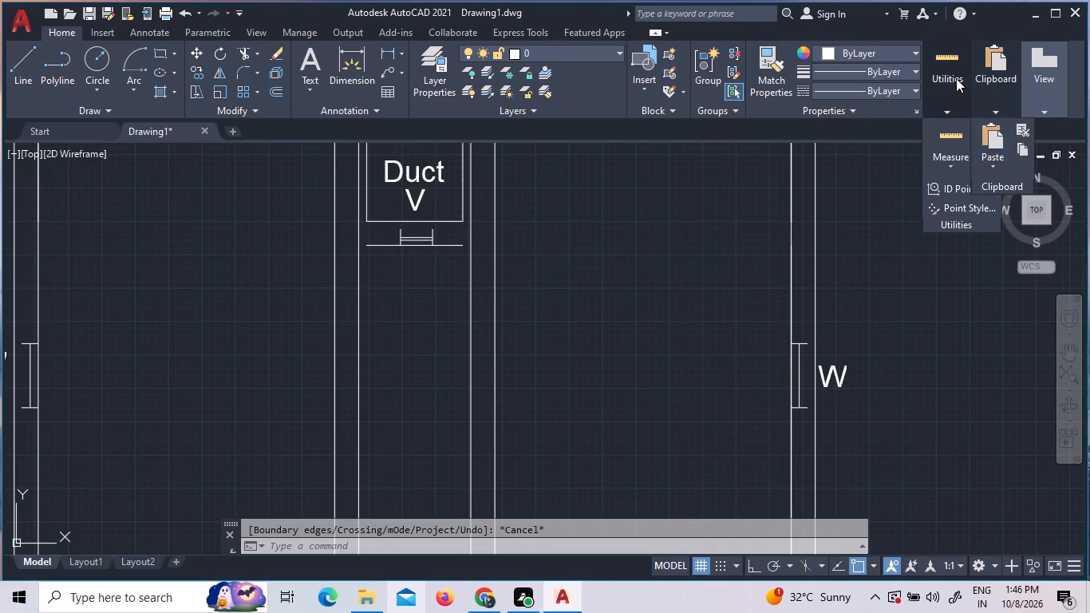
{"action": "left_click", "coordinate": [947, 81]}
{"action": "left_click", "coordinate": [957, 136]}
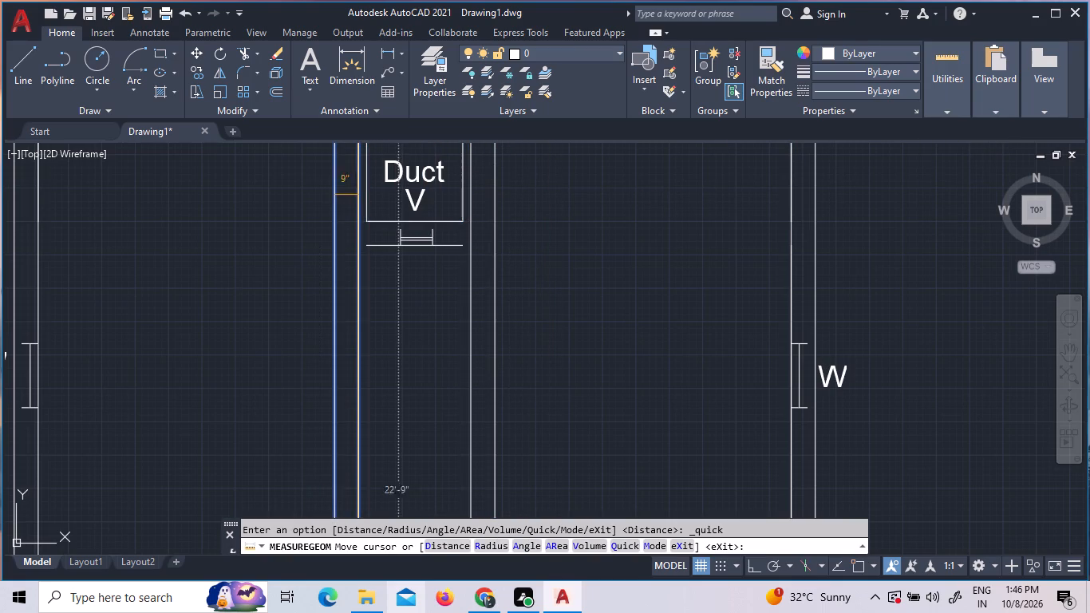
{"action": "left_click", "coordinate": [380, 192]}
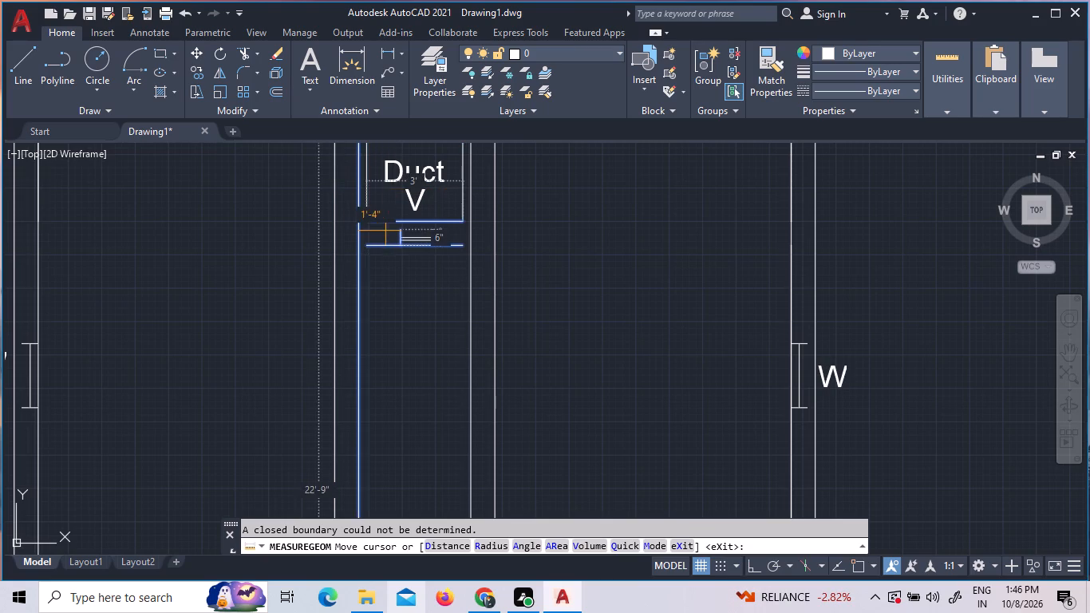
{"action": "scroll", "coordinate": [386, 223], "scroll_direction": "down", "scroll_amount": 3}
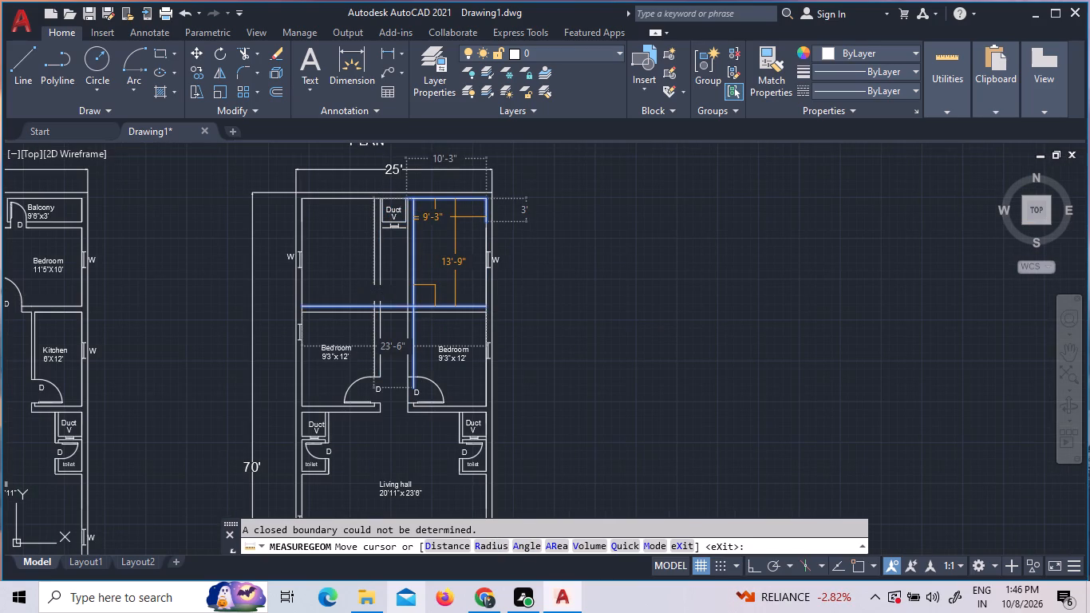
{"action": "scroll", "coordinate": [455, 217], "scroll_direction": "up", "scroll_amount": 1}
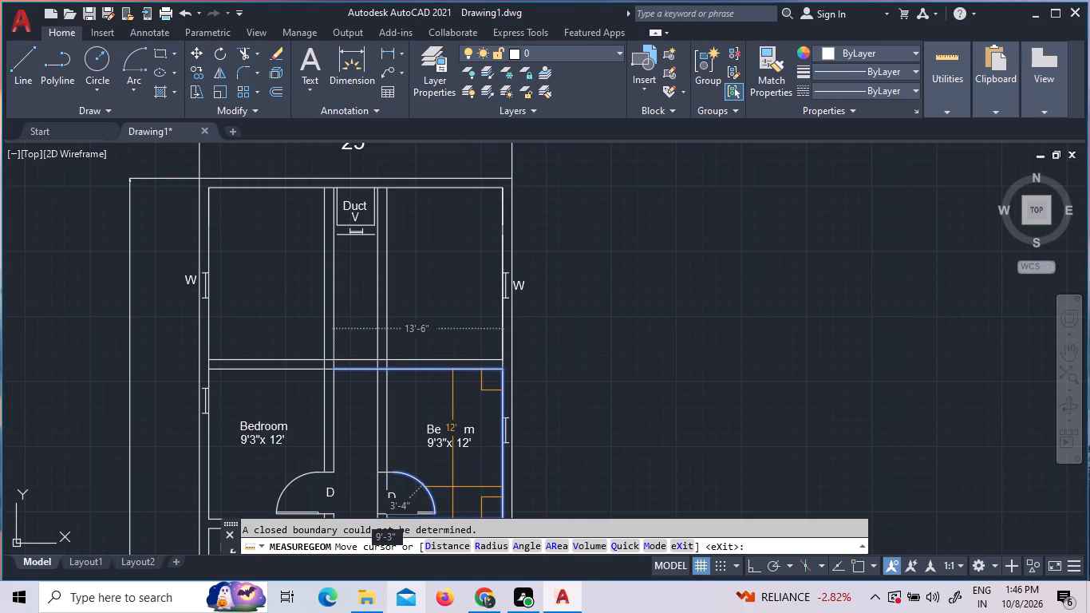
{"action": "key", "text": "Escape"}
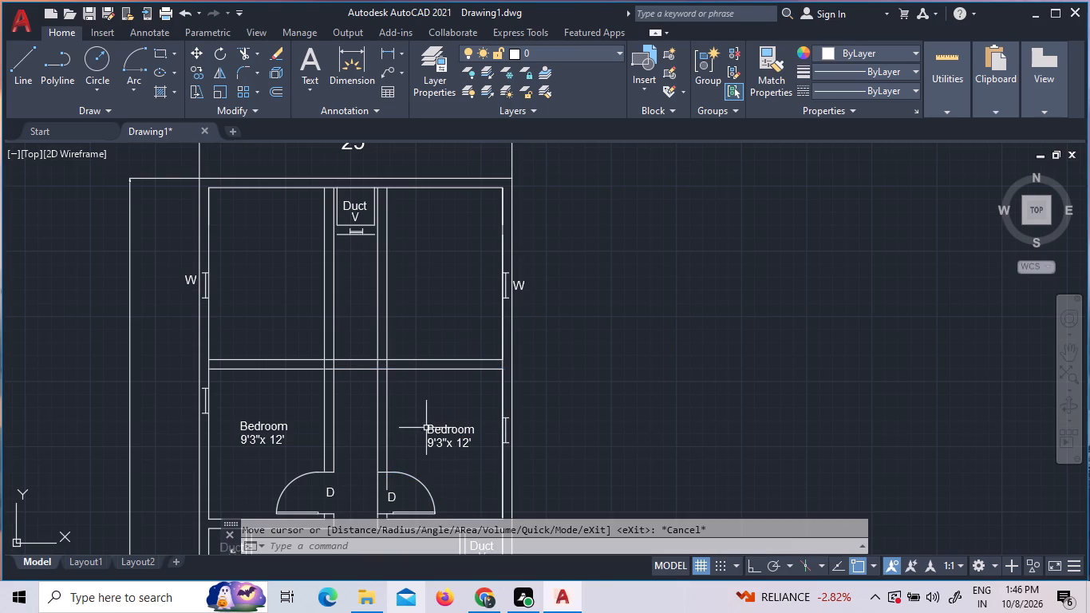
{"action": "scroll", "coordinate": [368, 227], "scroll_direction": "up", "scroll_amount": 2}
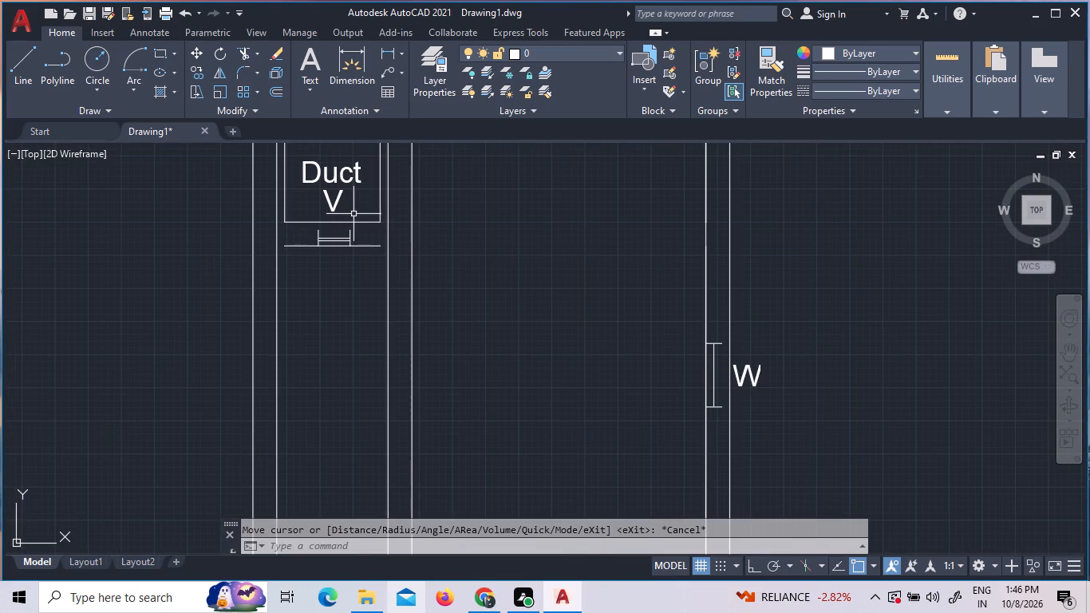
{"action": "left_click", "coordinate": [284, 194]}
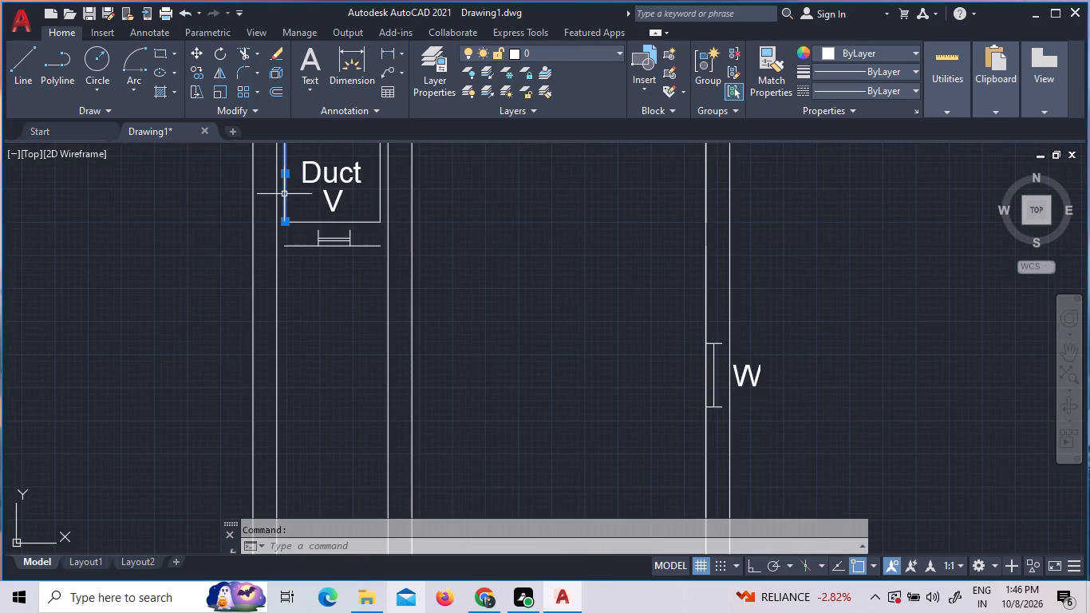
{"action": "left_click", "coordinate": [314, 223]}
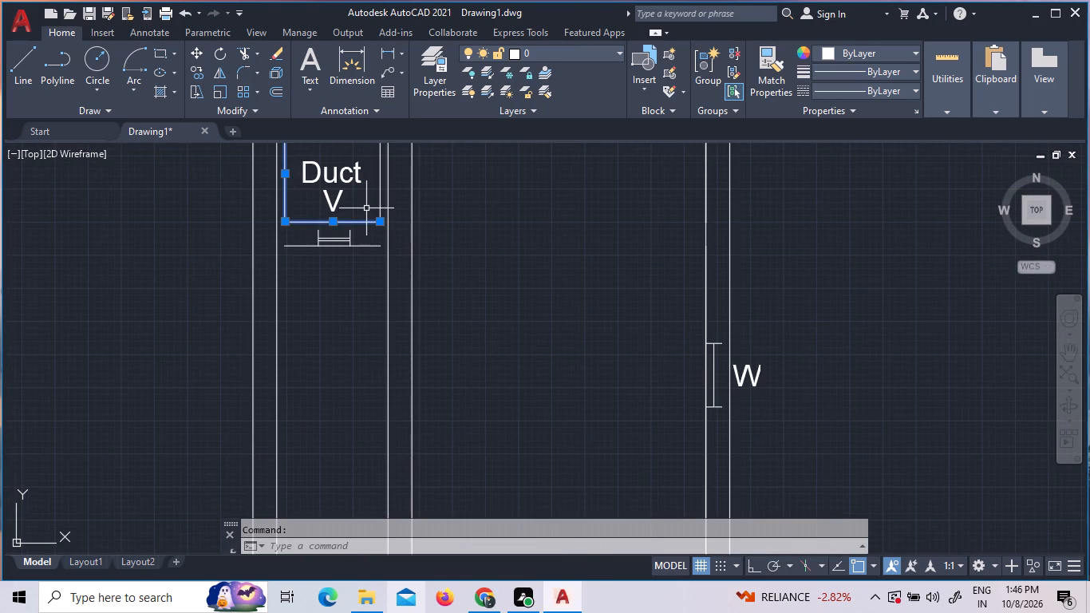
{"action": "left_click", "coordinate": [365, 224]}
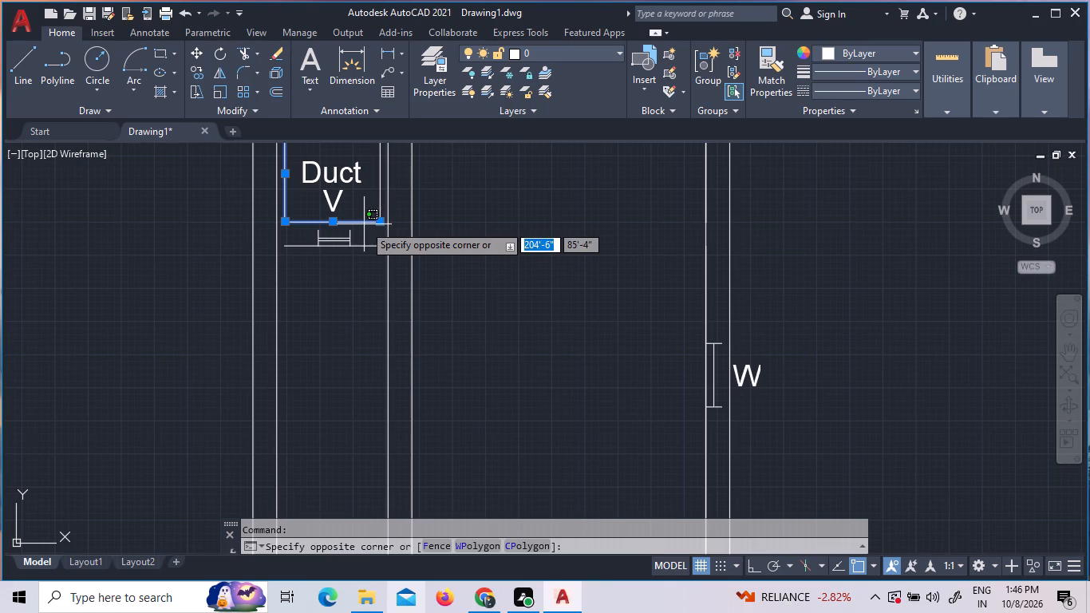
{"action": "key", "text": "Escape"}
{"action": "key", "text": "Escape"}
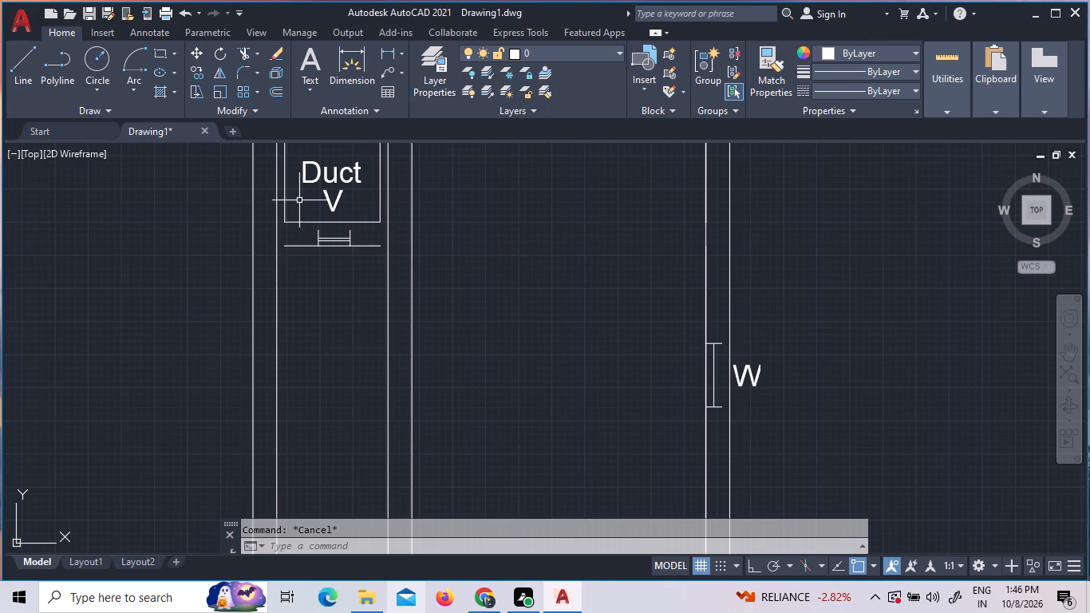
Delete the two vertical side lines of the upper duct.
{"action": "left_click", "coordinate": [286, 196]}
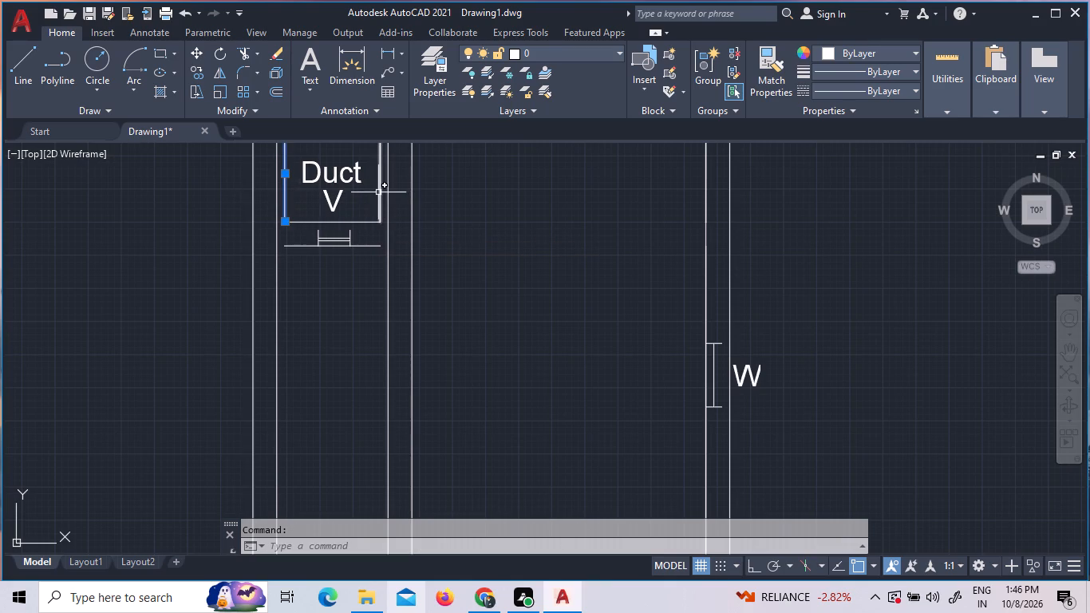
{"action": "left_click", "coordinate": [378, 192]}
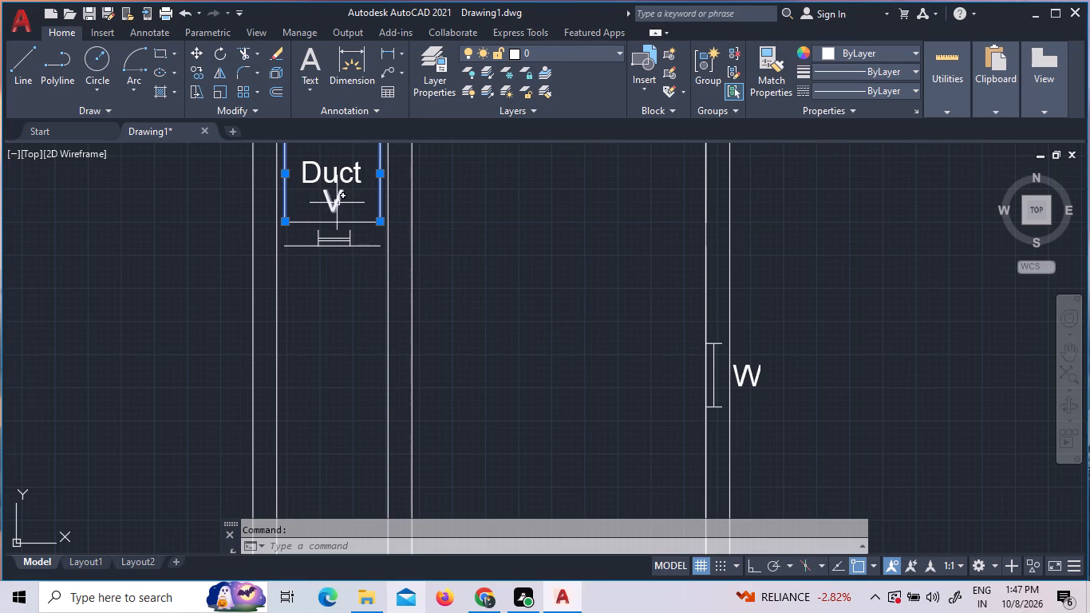
{"action": "key", "text": "Delete"}
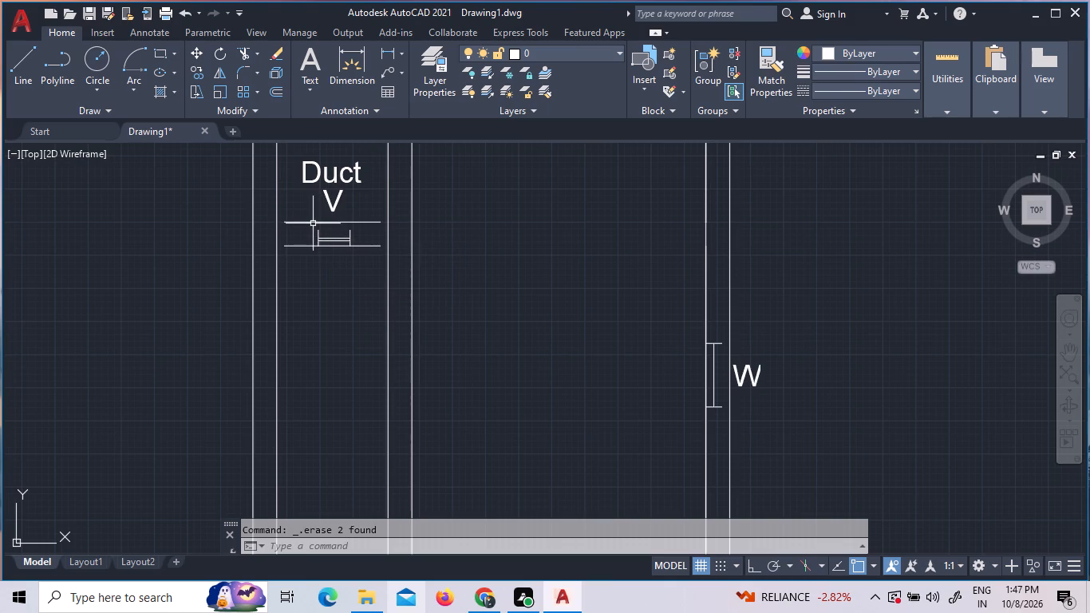
Extend the upper duct's bottom line and the line below its ventilator both ways to the adjoining vertical wall lines.
{"action": "type", "text": "EX"}
{"action": "key", "text": "Return"}
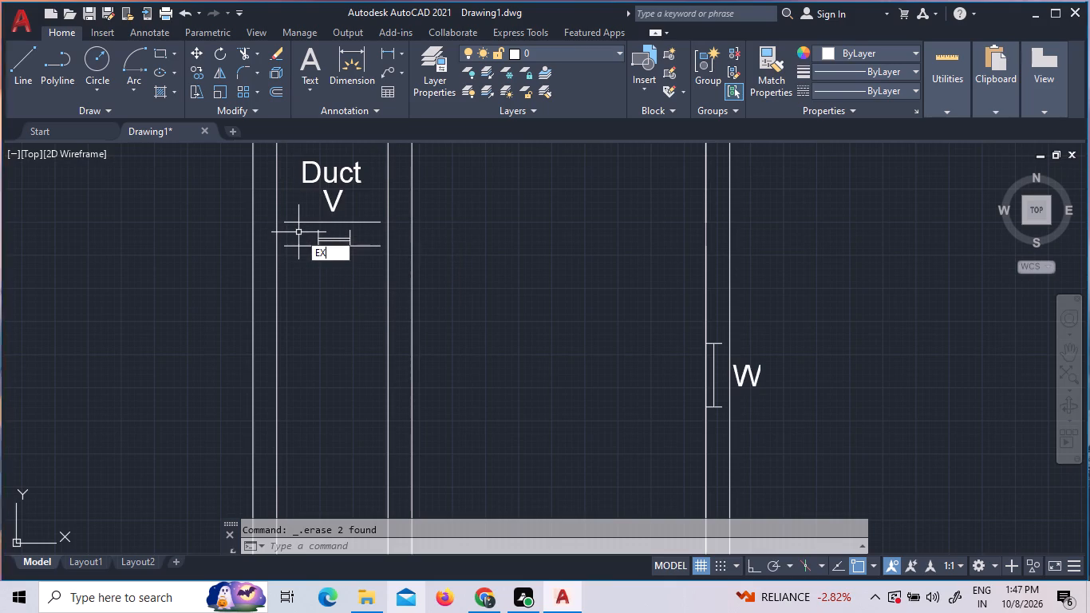
{"action": "key", "text": "Return"}
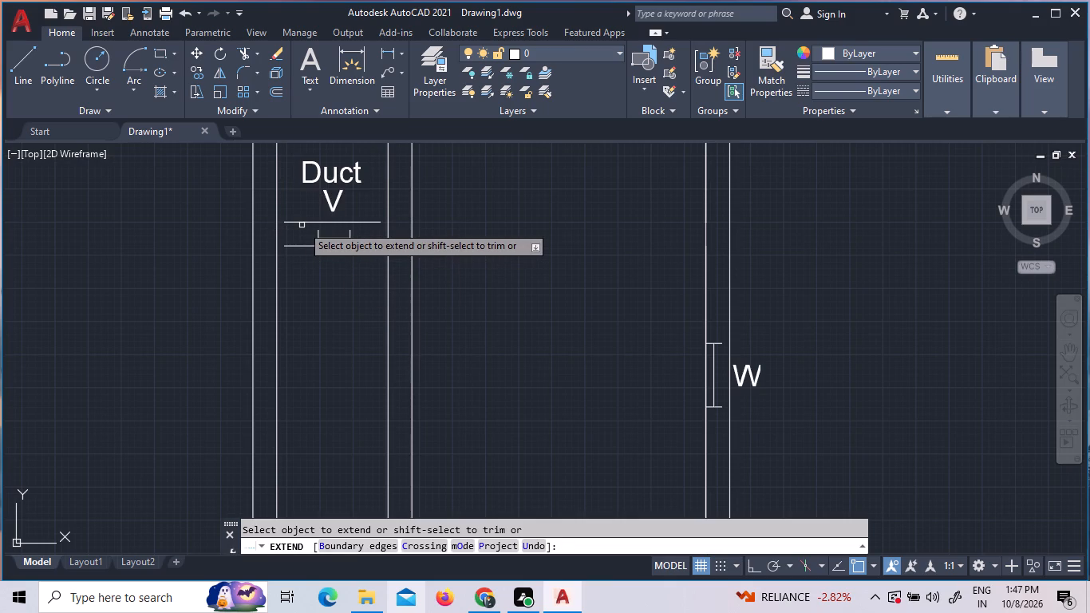
{"action": "left_click", "coordinate": [290, 222]}
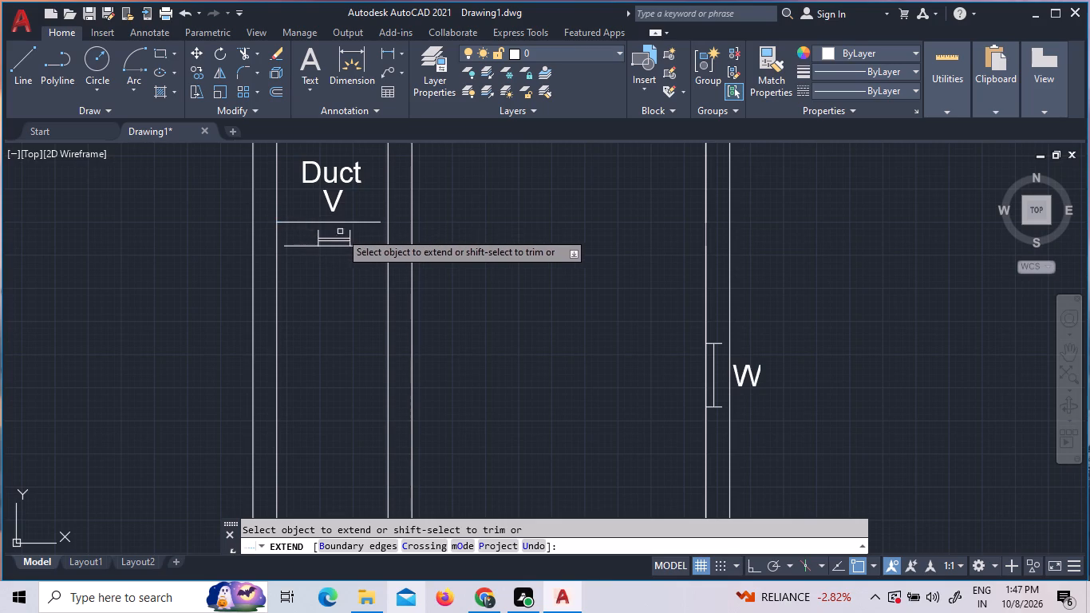
{"action": "left_click", "coordinate": [373, 222]}
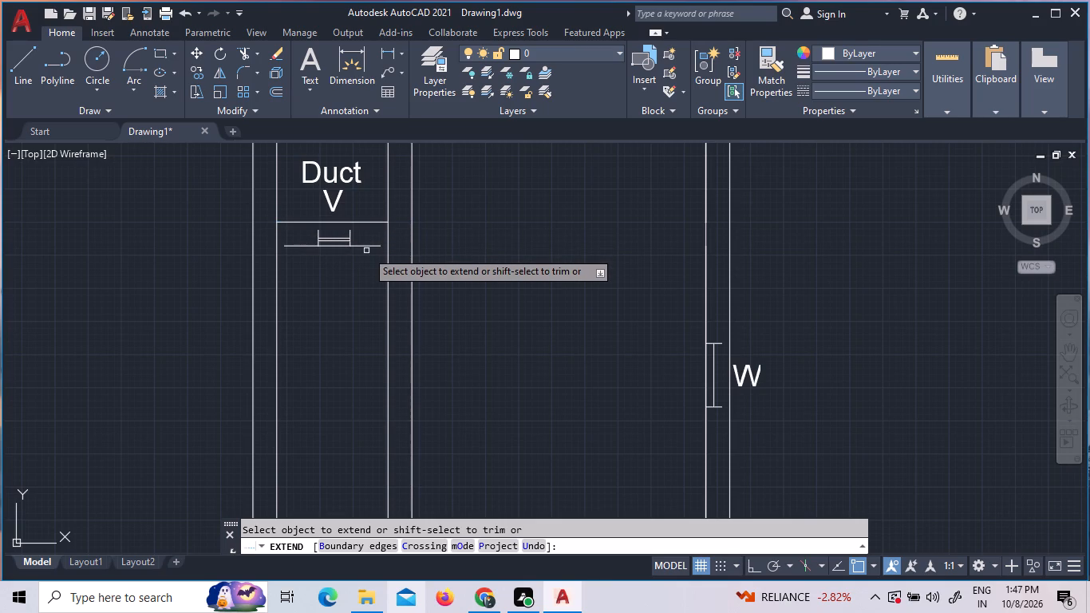
{"action": "left_click", "coordinate": [367, 247]}
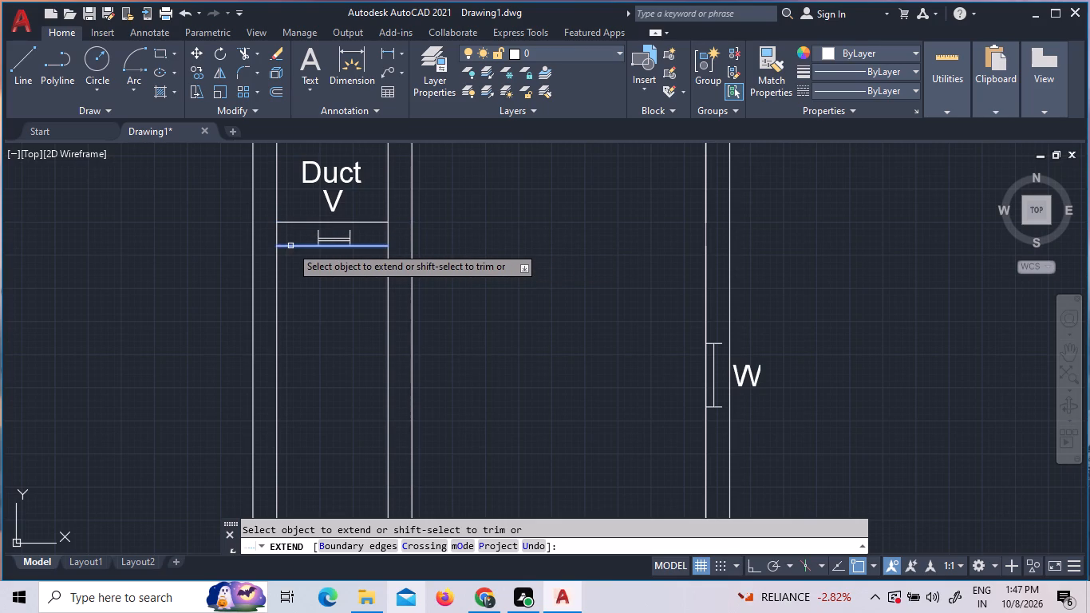
{"action": "left_click", "coordinate": [290, 246]}
{"action": "scroll", "coordinate": [376, 346], "scroll_direction": "down", "scroll_amount": 1}
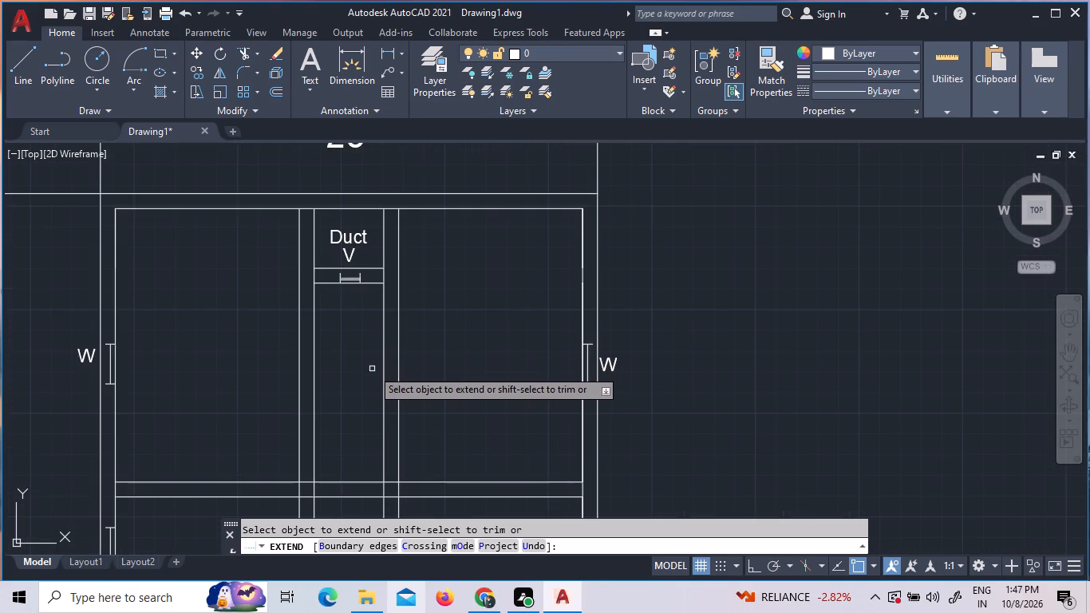
{"action": "scroll", "coordinate": [361, 378], "scroll_direction": "down", "scroll_amount": 1}
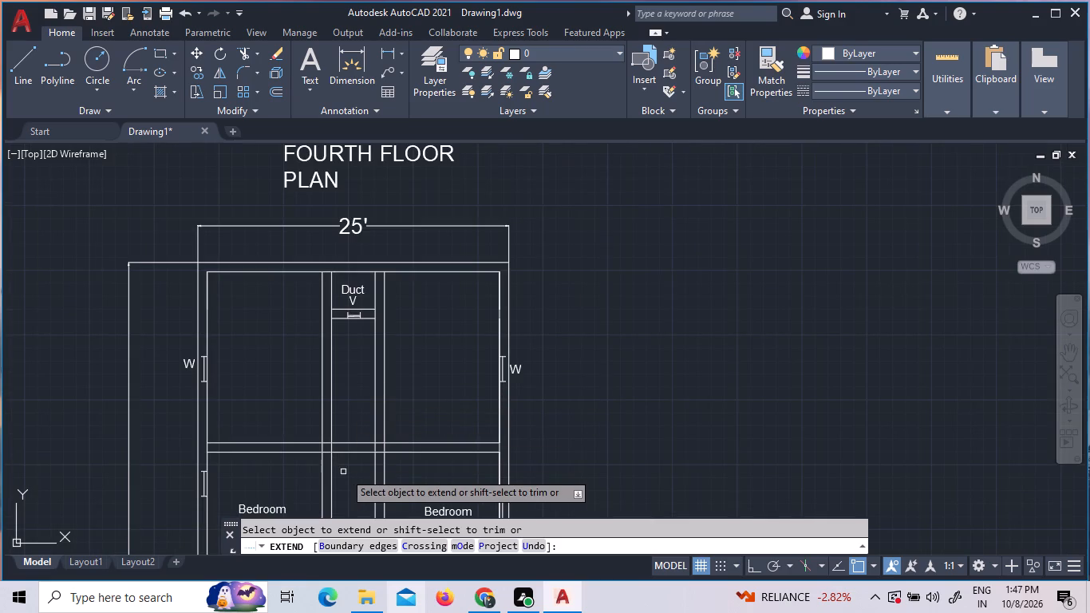
{"action": "scroll", "coordinate": [355, 470], "scroll_direction": "down", "scroll_amount": 1}
{"action": "left_click", "coordinate": [355, 470]}
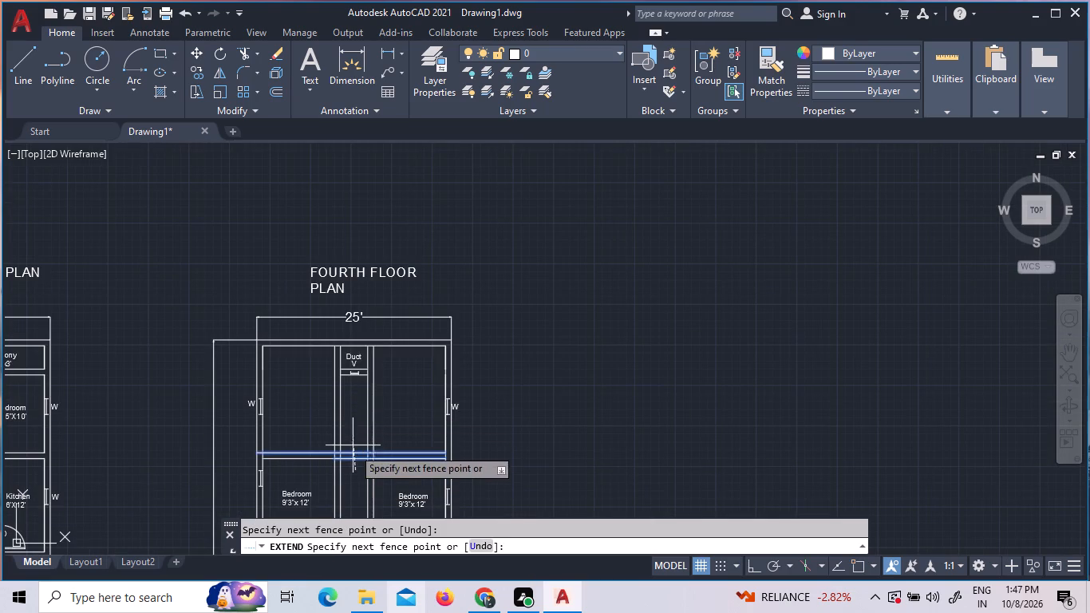
{"action": "key", "text": "Escape"}
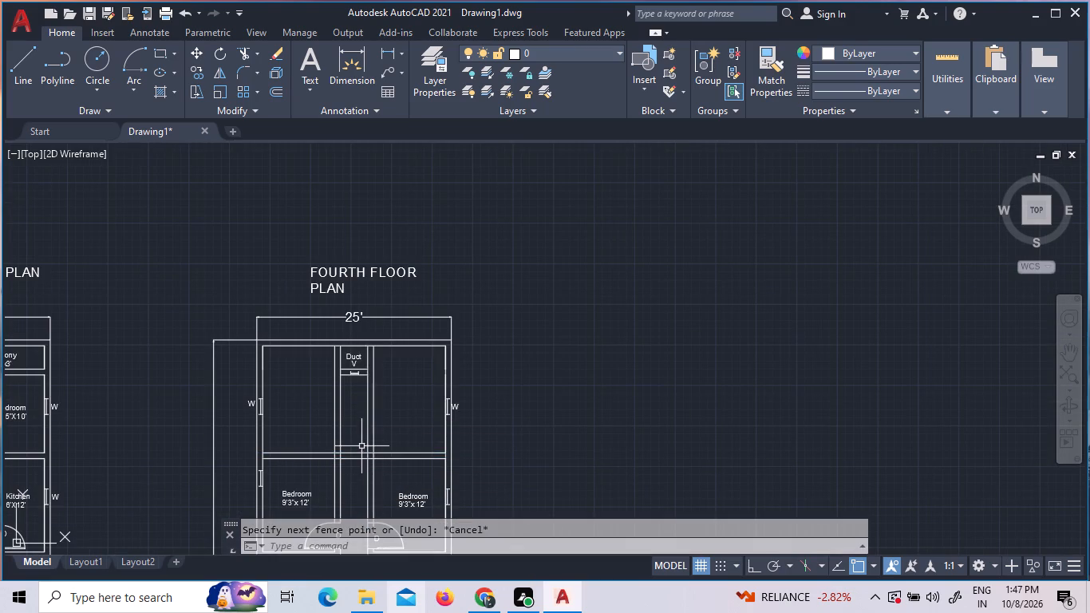
Trim away the vertical corridor wall lines between the two 9'3"x 12' bedrooms, below the horizontal wall lines.
{"action": "middle_click_drag", "start_coordinate": [357, 434], "coordinate": [369, 350]}
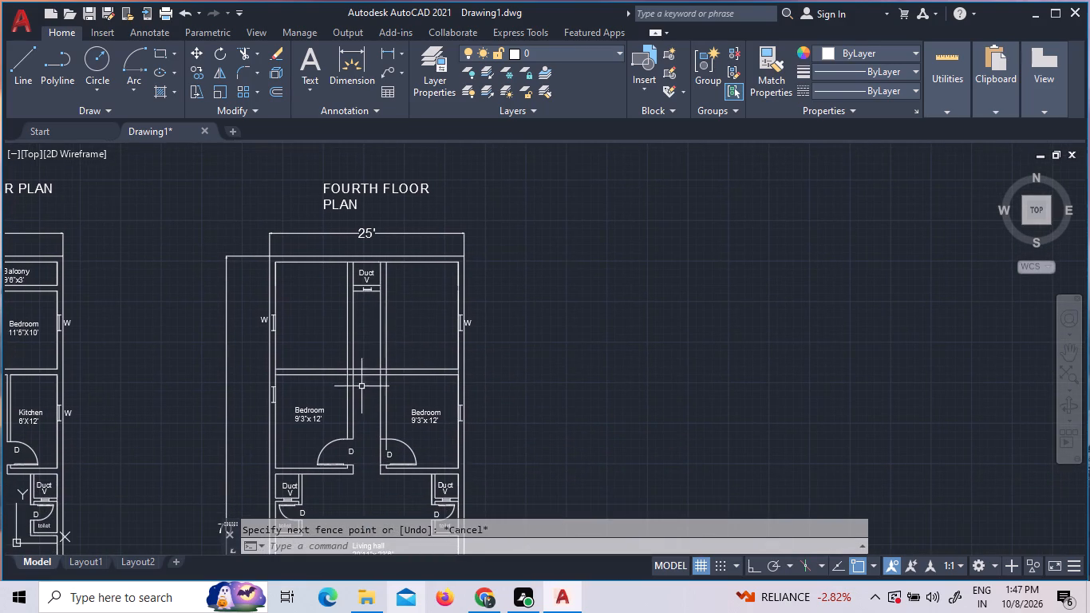
{"action": "scroll", "coordinate": [365, 415], "scroll_direction": "up", "scroll_amount": 1}
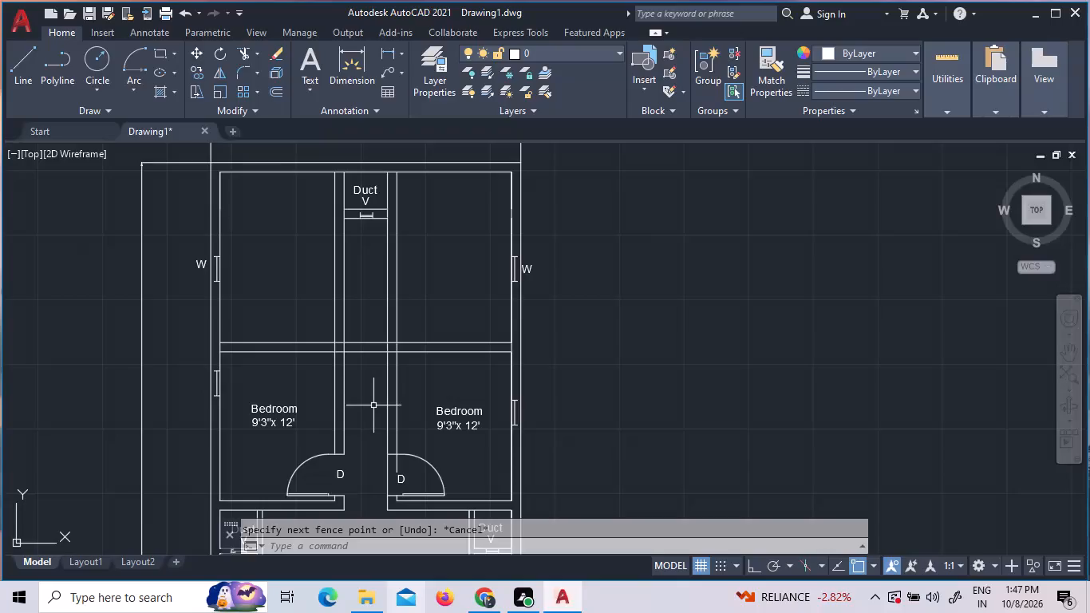
{"action": "key", "text": "t"}
{"action": "key", "text": "BackSpace"}
{"action": "key", "text": "t"}
{"action": "key", "text": "r"}
{"action": "key", "text": "Return"}
{"action": "key", "text": "Return"}
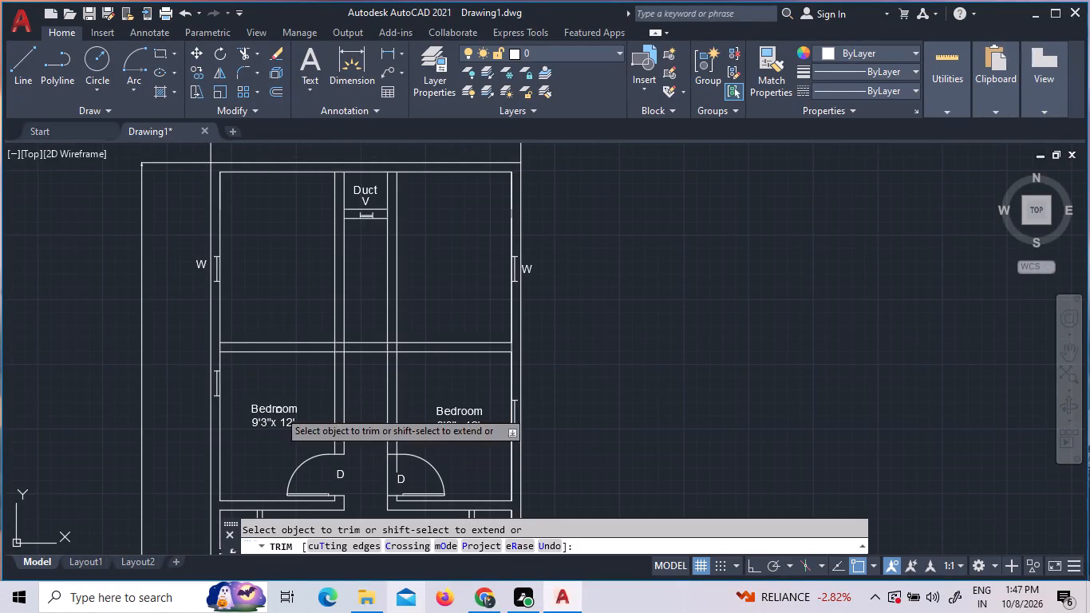
{"action": "left_click", "coordinate": [374, 411]}
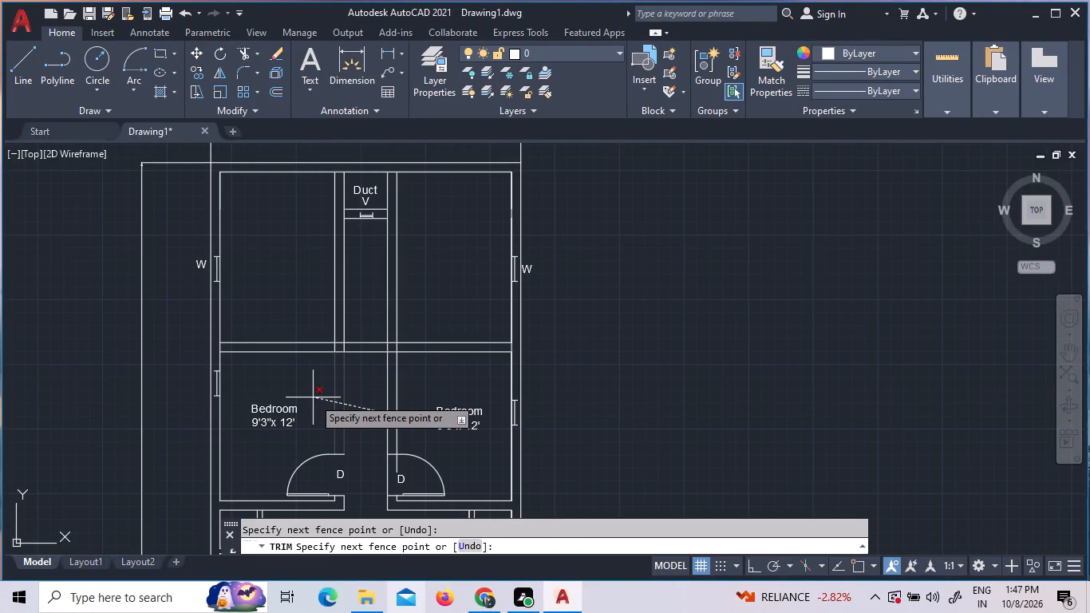
{"action": "left_click", "coordinate": [313, 397]}
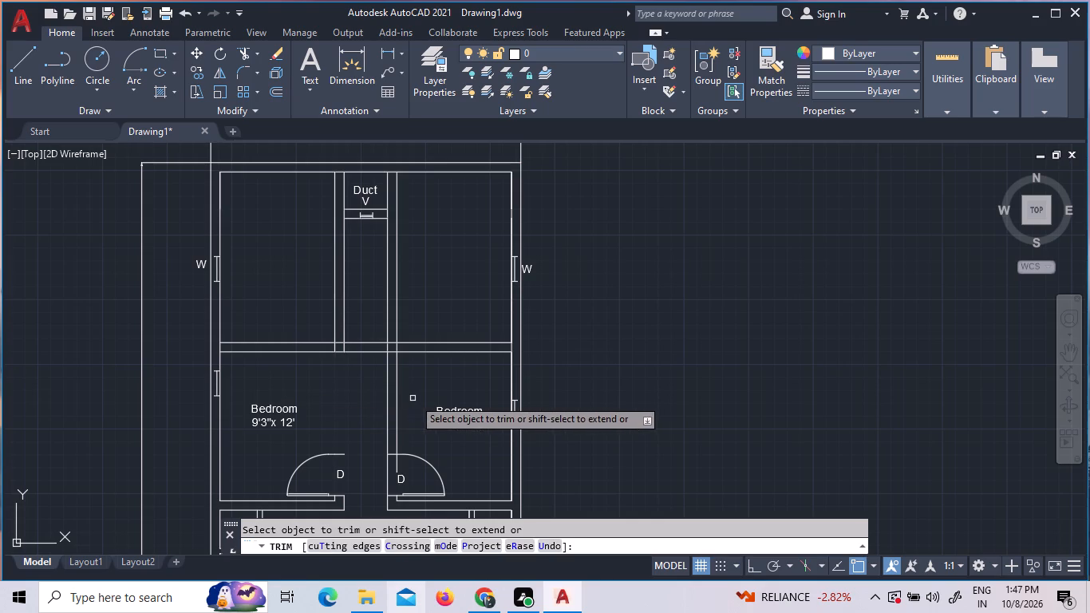
{"action": "left_click_drag", "start_coordinate": [415, 398], "coordinate": [408, 398]}
{"action": "left_click", "coordinate": [361, 388]}
Trim the two horizontal wall lines across the corridor and the overlapping line stubs inside both adjoining wall corners.
{"action": "left_click_drag", "start_coordinate": [369, 382], "coordinate": [381, 366]}
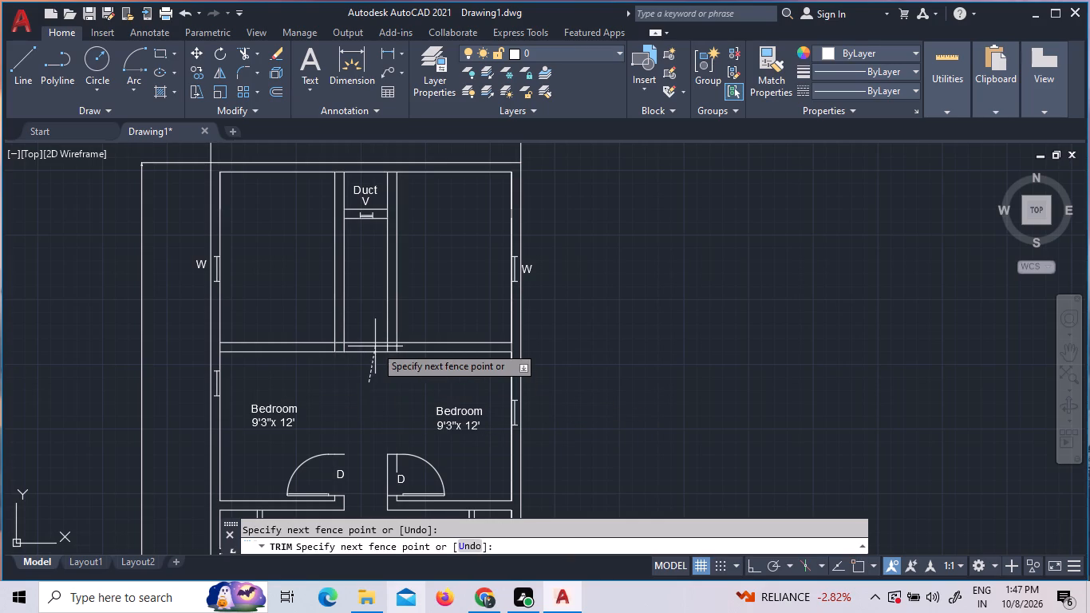
{"action": "left_click", "coordinate": [363, 314]}
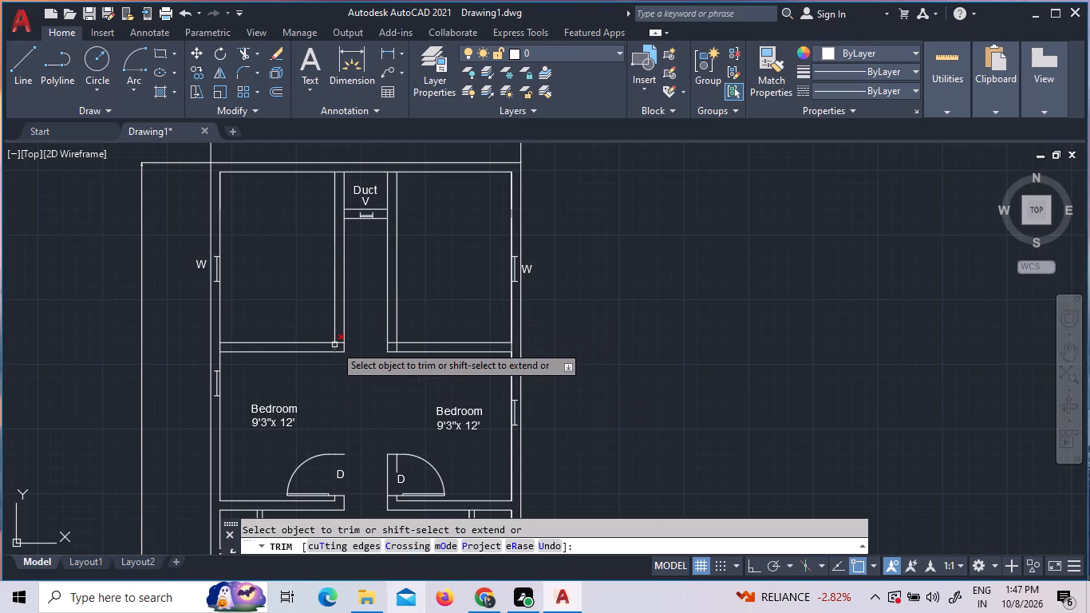
{"action": "left_click", "coordinate": [334, 346]}
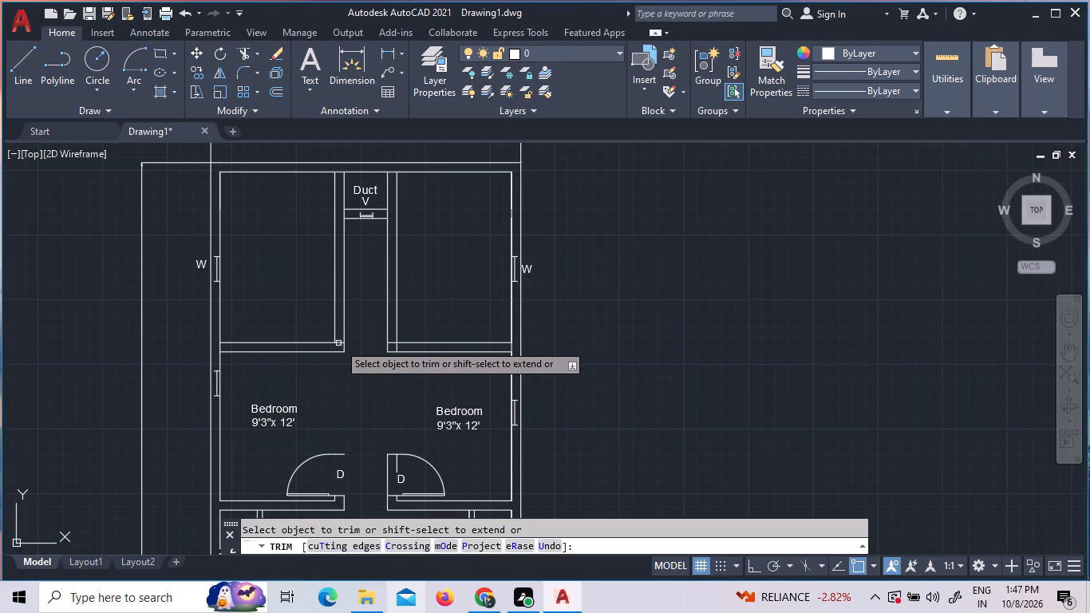
{"action": "left_click", "coordinate": [338, 343]}
{"action": "scroll", "coordinate": [396, 366], "scroll_direction": "up", "scroll_amount": 3}
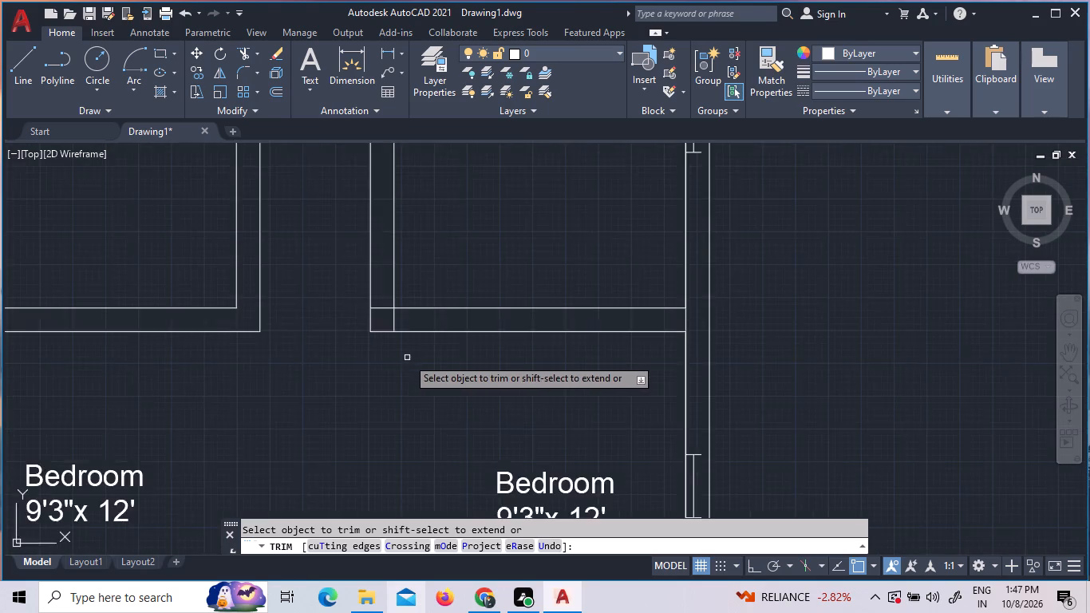
{"action": "scroll", "coordinate": [407, 358], "scroll_direction": "up", "scroll_amount": 1}
{"action": "left_click", "coordinate": [402, 249]}
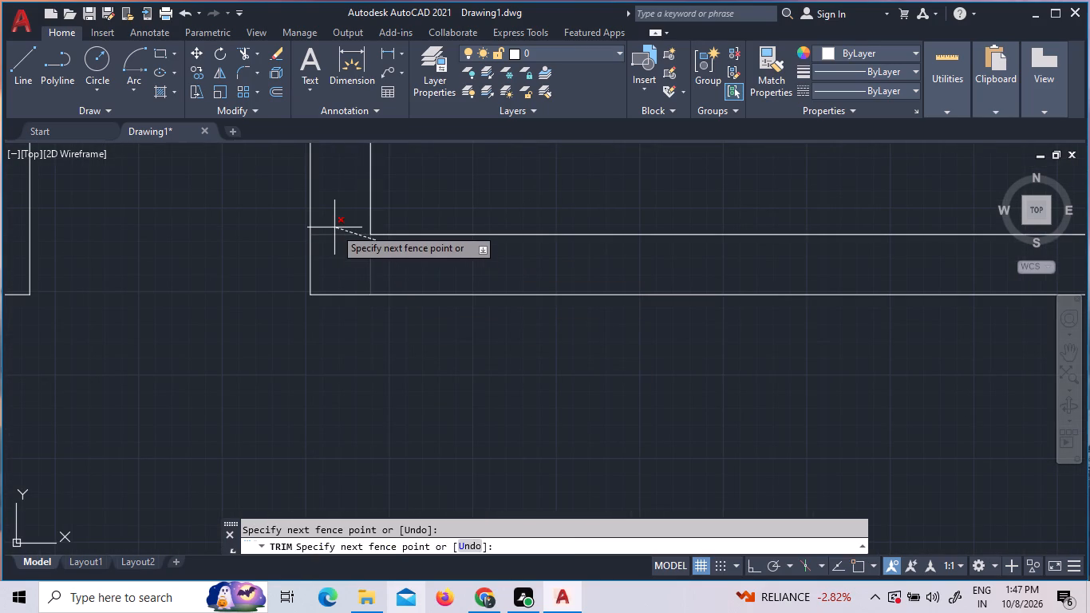
{"action": "left_click", "coordinate": [336, 230]}
Trim the inner top wall line across the thickness of the two vertical walls flanking the upper duct.
{"action": "scroll", "coordinate": [422, 464], "scroll_direction": "down", "scroll_amount": 3}
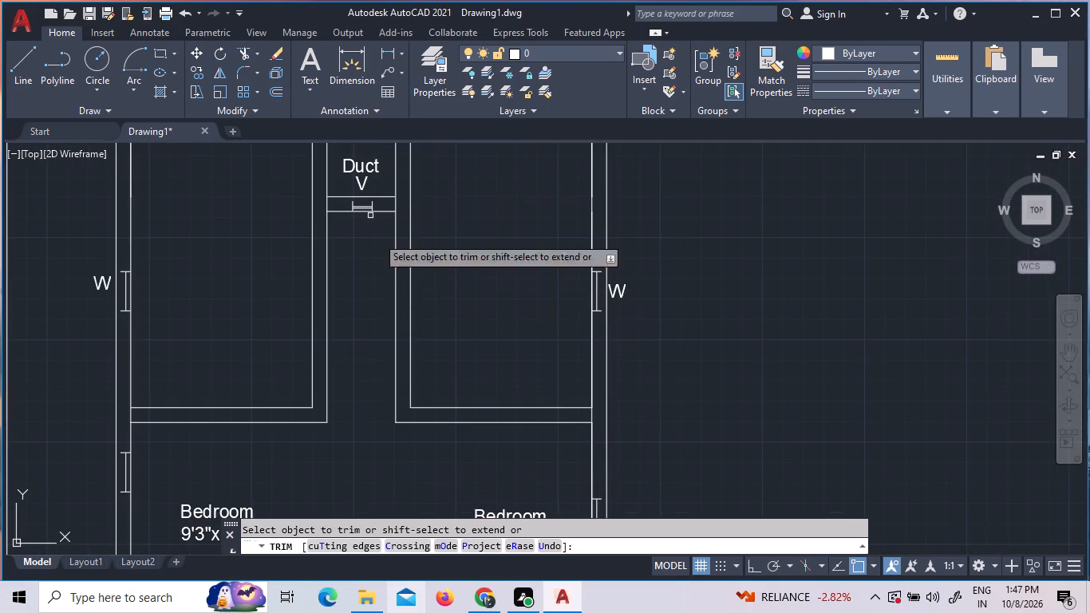
{"action": "scroll", "coordinate": [405, 332], "scroll_direction": "down", "scroll_amount": 1}
{"action": "scroll", "coordinate": [344, 200], "scroll_direction": "up", "scroll_amount": 2}
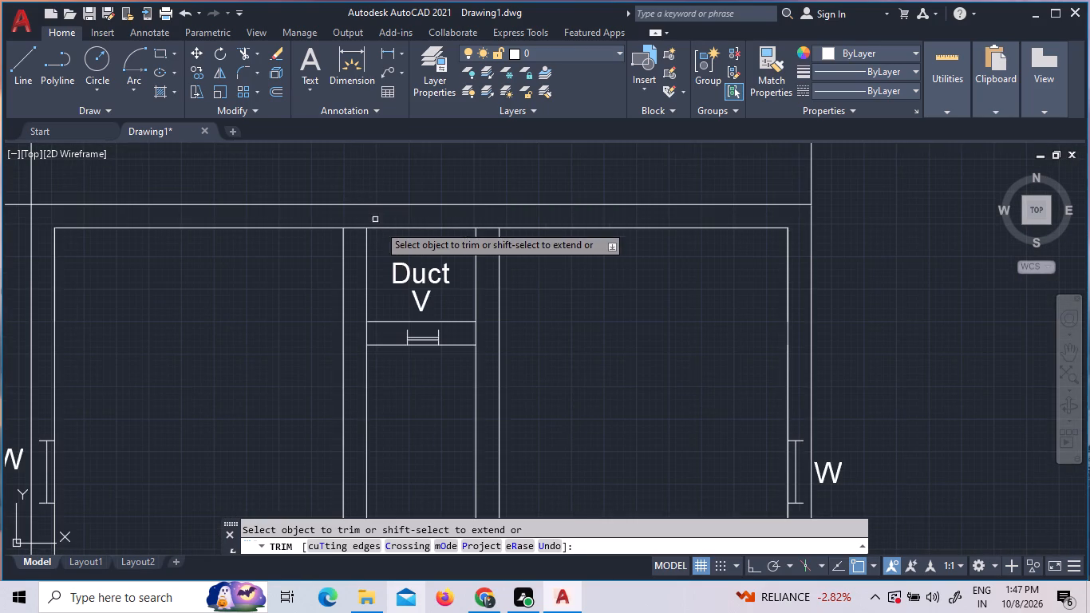
{"action": "left_click", "coordinate": [352, 227]}
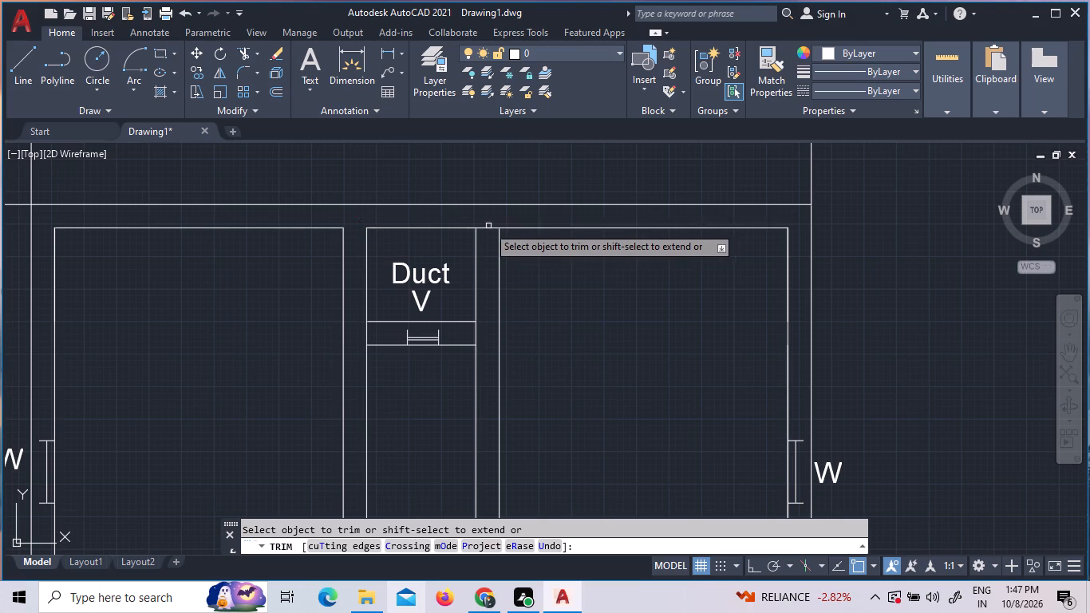
{"action": "left_click", "coordinate": [485, 229]}
Trim the outer walls' inner lines on both sides where the horizontal wall above the bedrooms meets them.
{"action": "scroll", "coordinate": [511, 253], "scroll_direction": "down", "scroll_amount": 1}
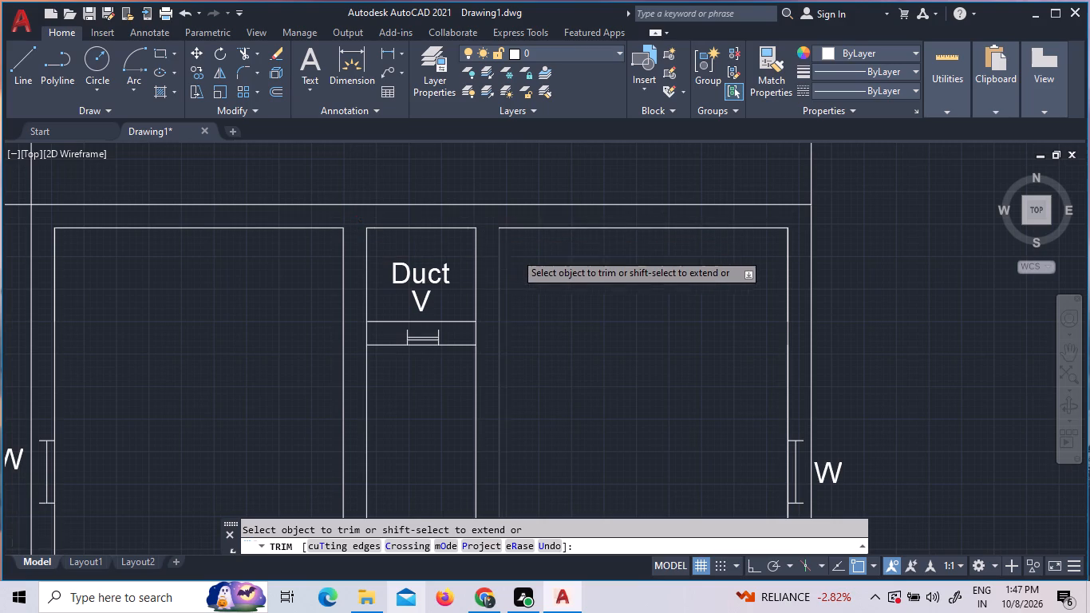
{"action": "scroll", "coordinate": [554, 286], "scroll_direction": "down", "scroll_amount": 1}
{"action": "middle_click_drag", "start_coordinate": [525, 495], "coordinate": [525, 489]}
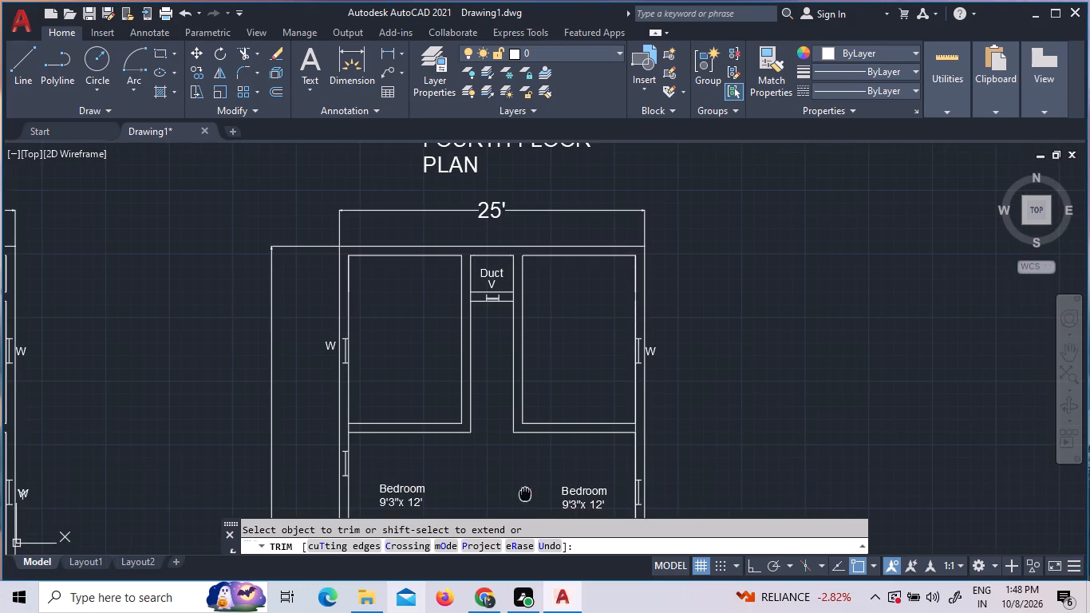
{"action": "middle_click_drag", "start_coordinate": [525, 489], "coordinate": [535, 380]}
{"action": "scroll", "coordinate": [488, 478], "scroll_direction": "up", "scroll_amount": 1}
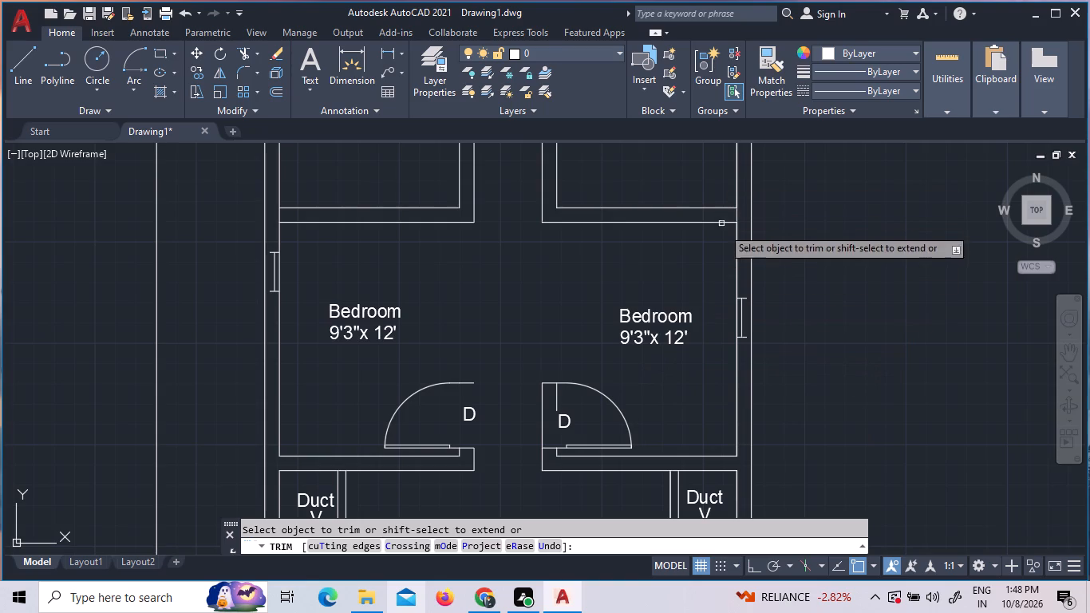
{"action": "left_click", "coordinate": [737, 216]}
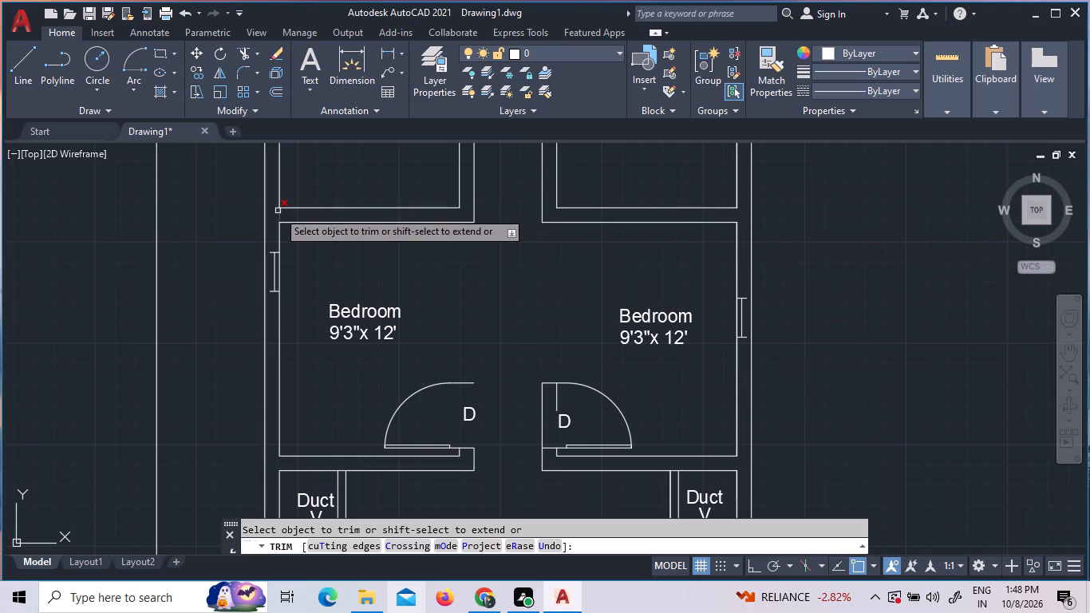
{"action": "left_click", "coordinate": [280, 213]}
{"action": "scroll", "coordinate": [337, 284], "scroll_direction": "down", "scroll_amount": 3}
{"action": "scroll", "coordinate": [179, 263], "scroll_direction": "up", "scroll_amount": 1}
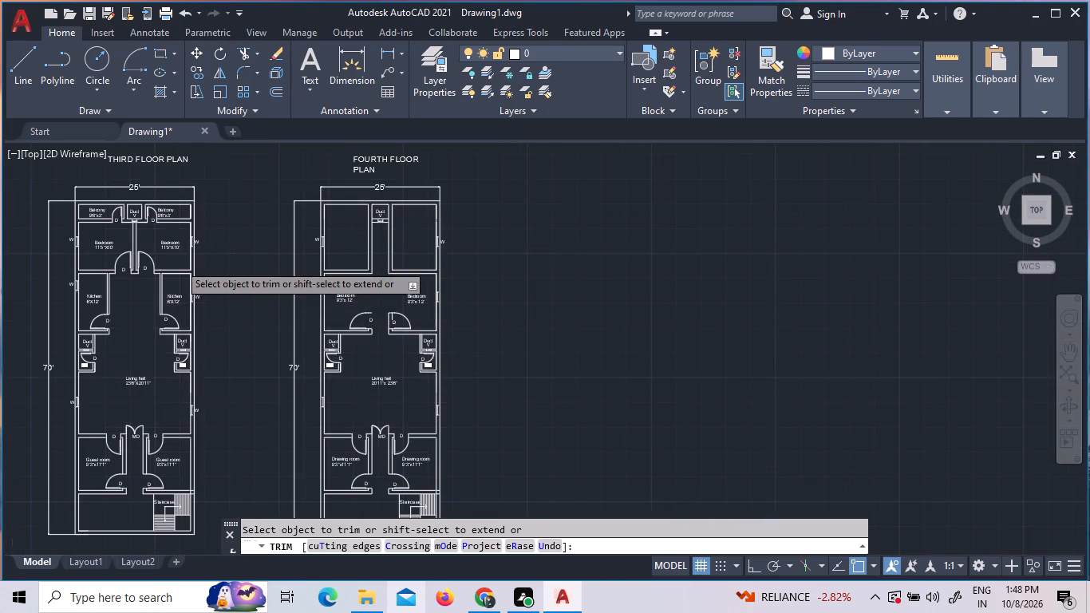
{"action": "scroll", "coordinate": [179, 263], "scroll_direction": "up", "scroll_amount": 1}
{"action": "scroll", "coordinate": [296, 365], "scroll_direction": "down", "scroll_amount": 2}
{"action": "scroll", "coordinate": [399, 384], "scroll_direction": "up", "scroll_amount": 3}
{"action": "scroll", "coordinate": [622, 453], "scroll_direction": "up", "scroll_amount": 1}
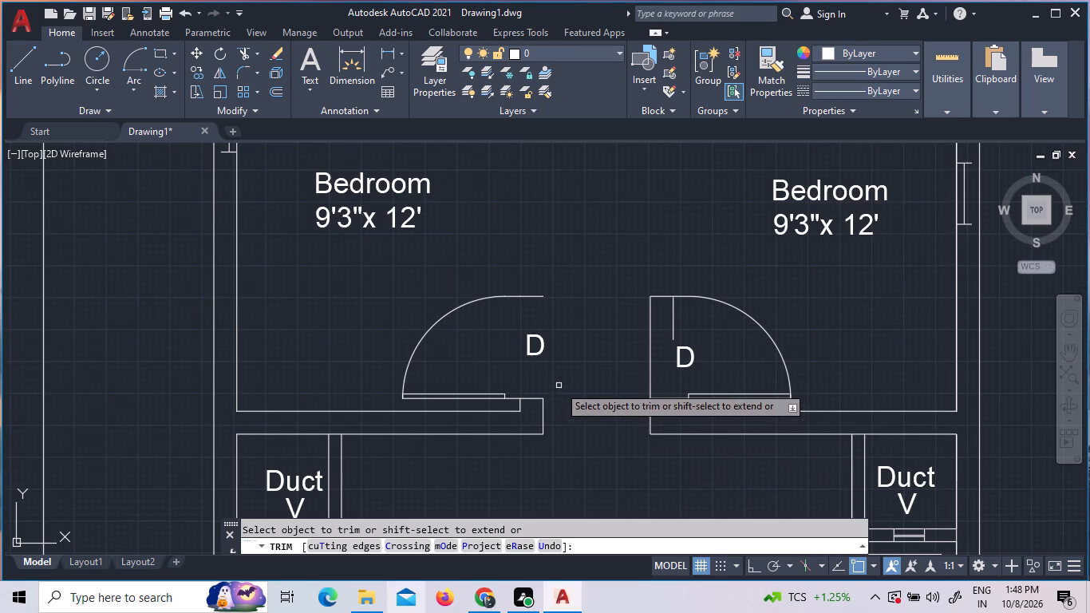
{"action": "key", "text": "Escape"}
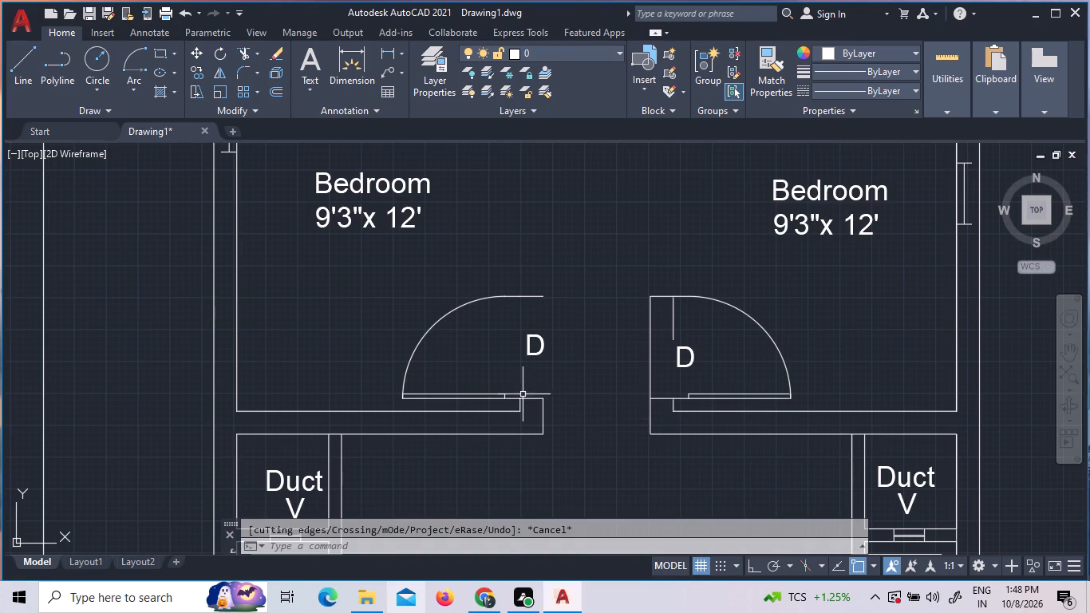
Draw a vertical line about 9" long across the wall thickness at each corridor-side wall corner above the bedrooms, turning Ortho on.
{"action": "scroll", "coordinate": [536, 426], "scroll_direction": "down", "scroll_amount": 1}
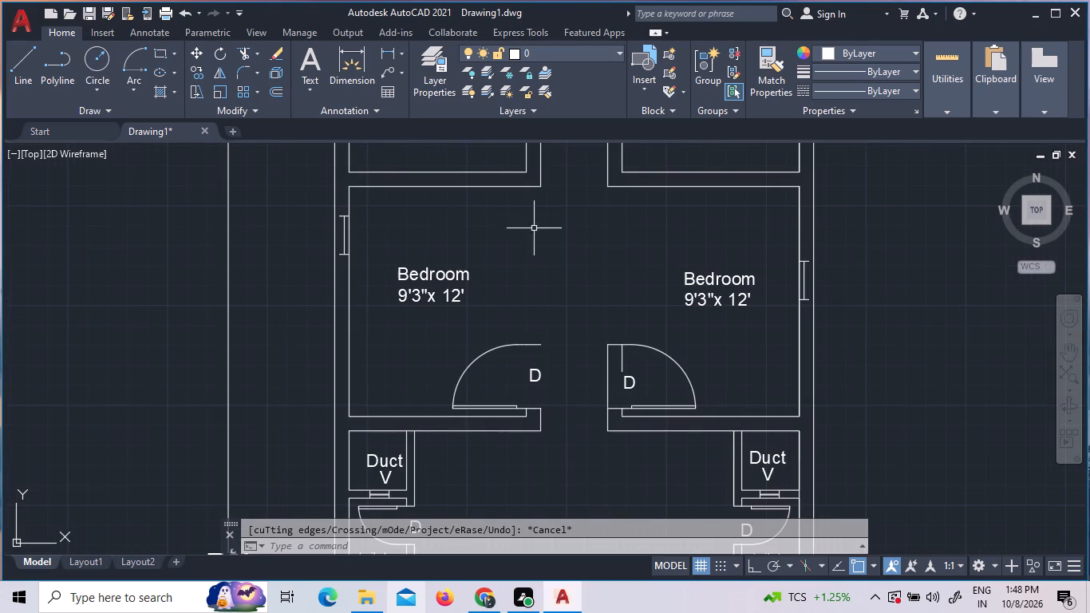
{"action": "middle_click_drag", "start_coordinate": [586, 325], "coordinate": [551, 532]}
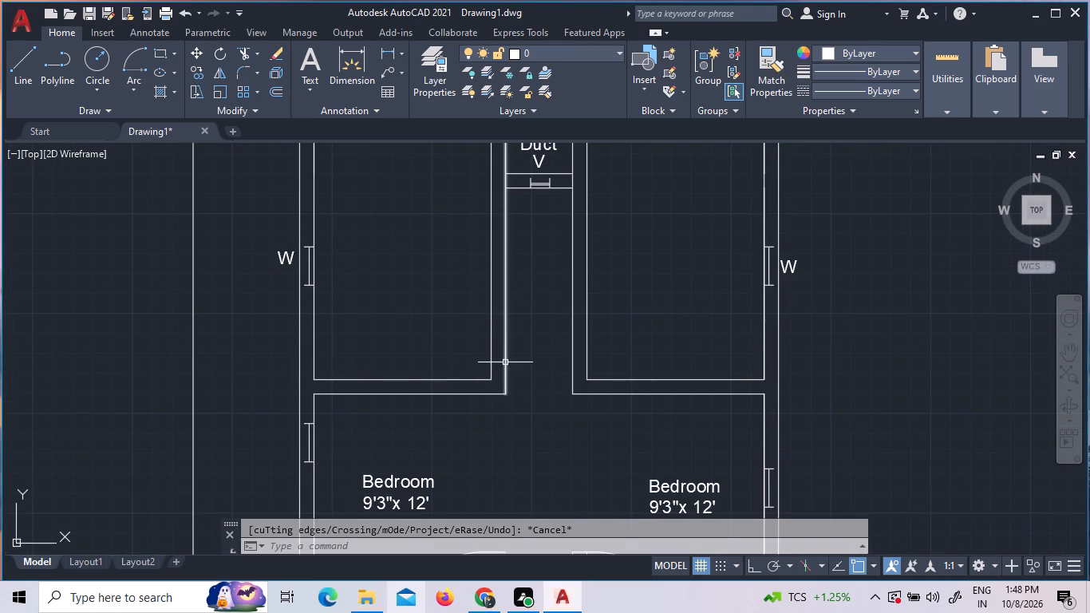
{"action": "scroll", "coordinate": [496, 379], "scroll_direction": "up", "scroll_amount": 2}
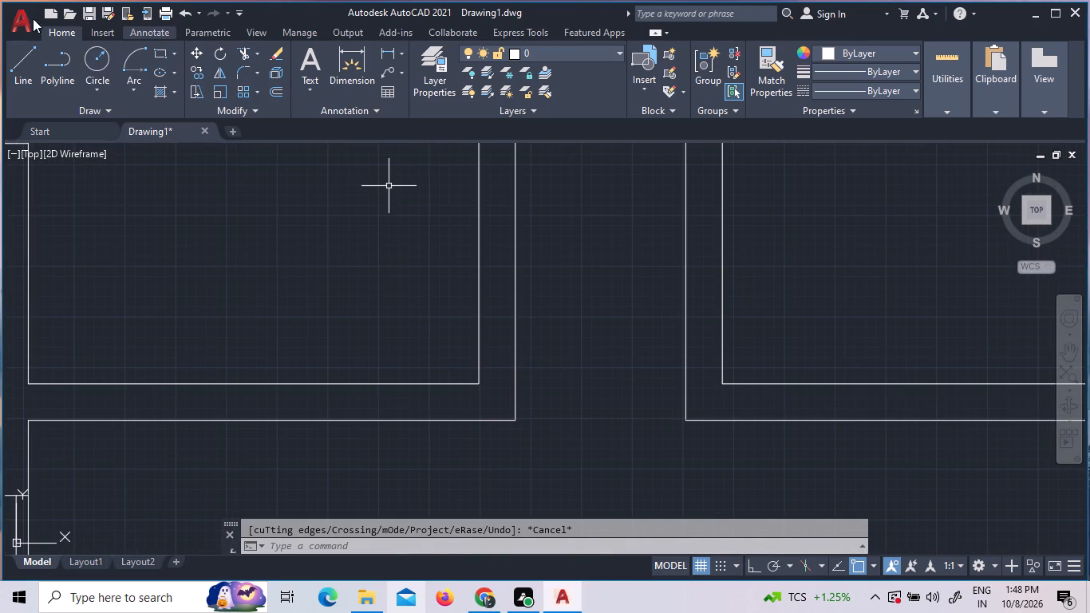
{"action": "left_click", "coordinate": [28, 57]}
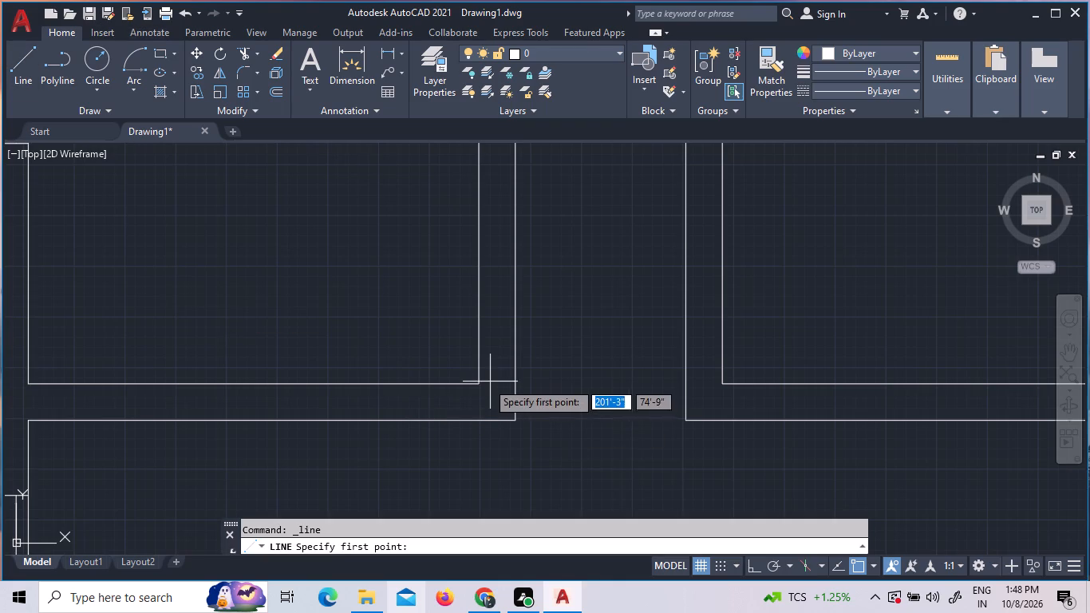
{"action": "left_click", "coordinate": [480, 384]}
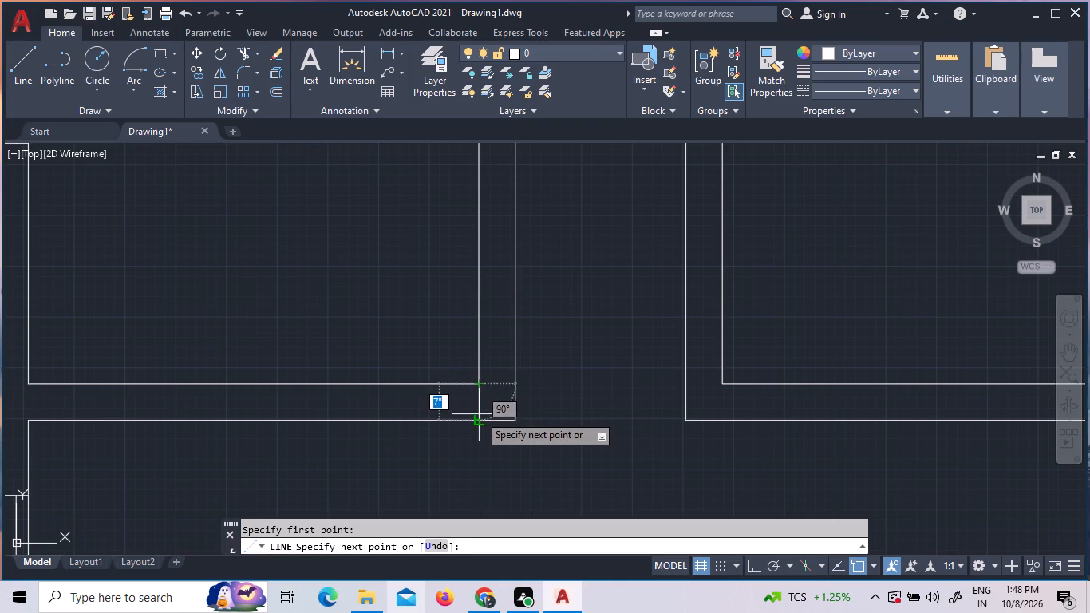
{"action": "left_click", "coordinate": [479, 419]}
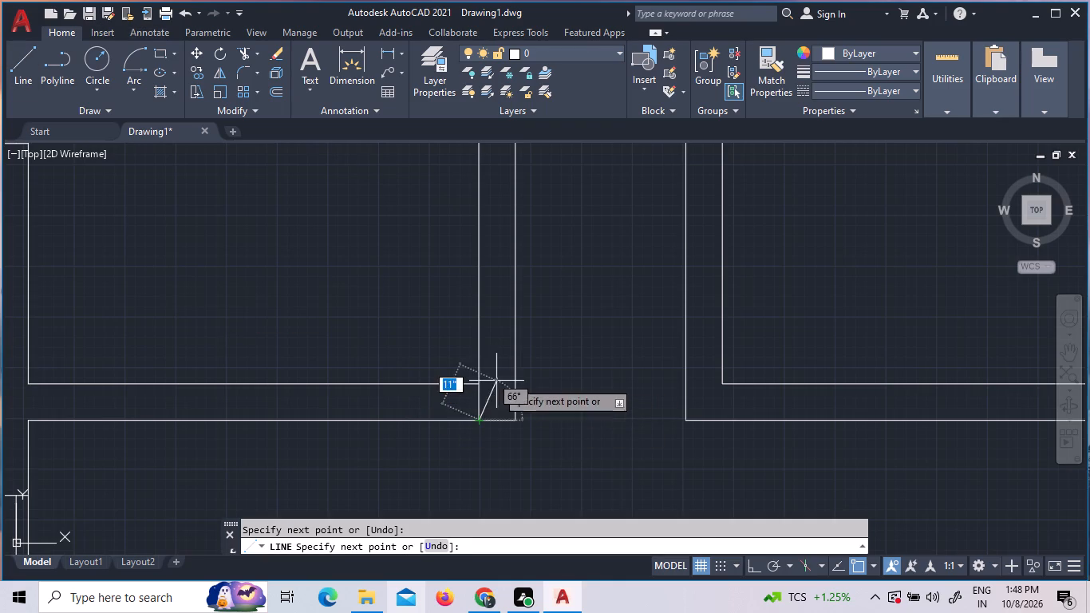
{"action": "key", "text": "Escape"}
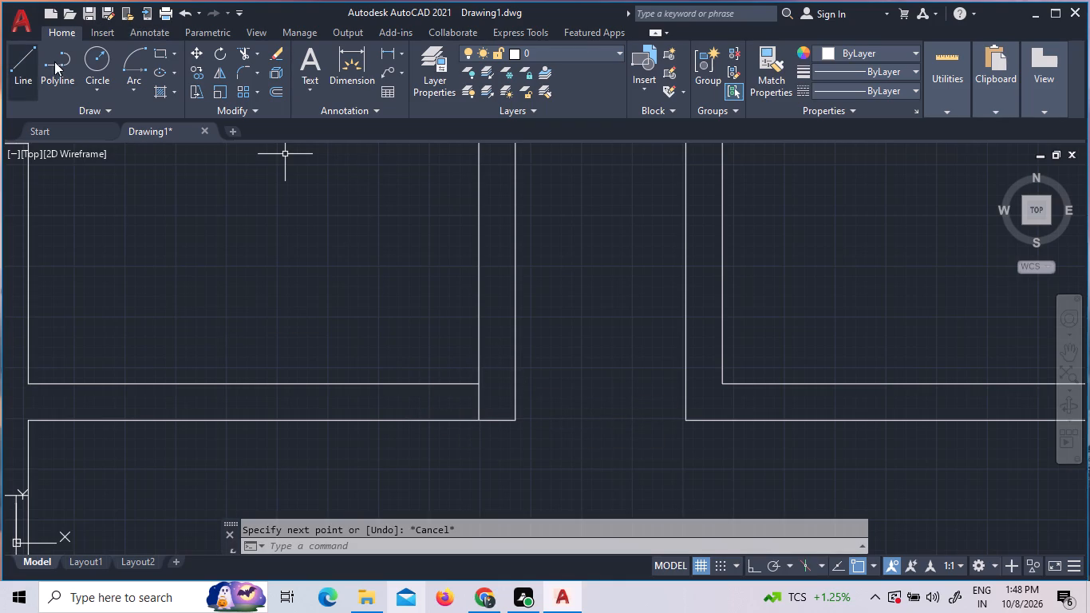
{"action": "left_click", "coordinate": [15, 56]}
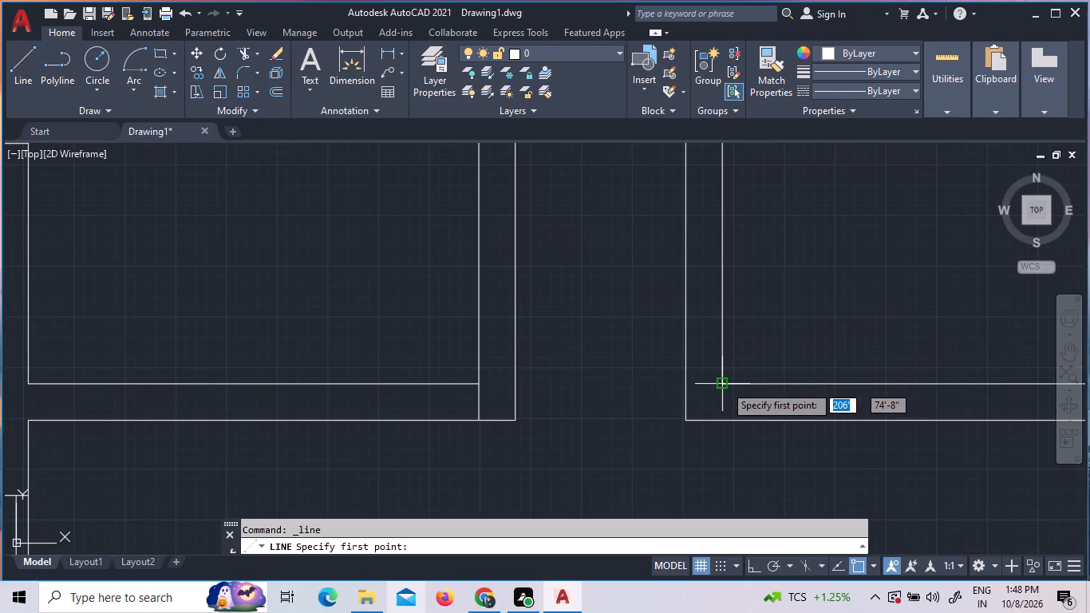
{"action": "left_click", "coordinate": [725, 385]}
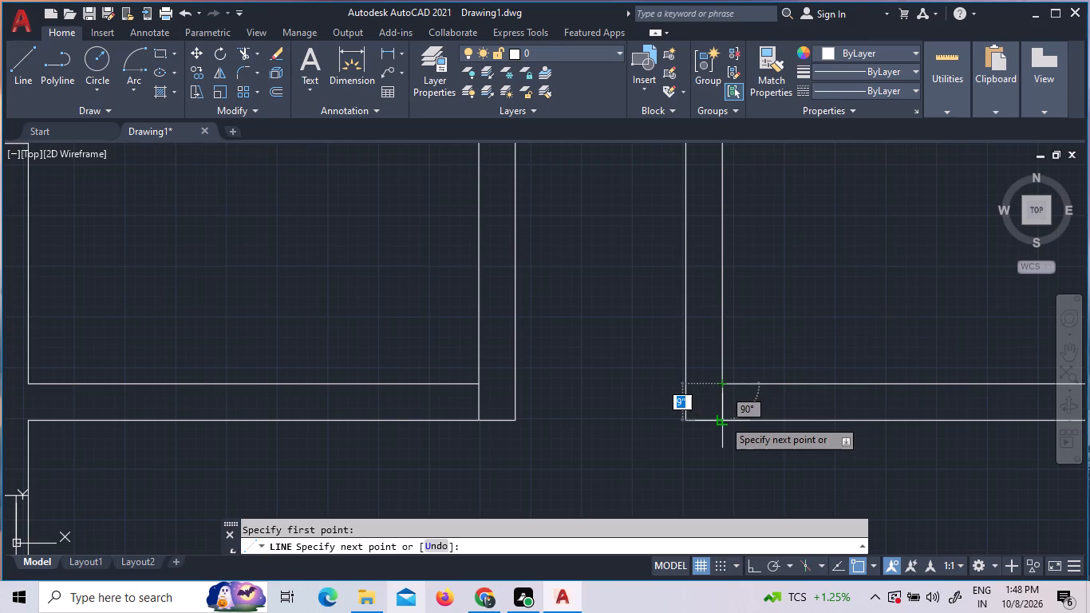
{"action": "left_click", "coordinate": [749, 565]}
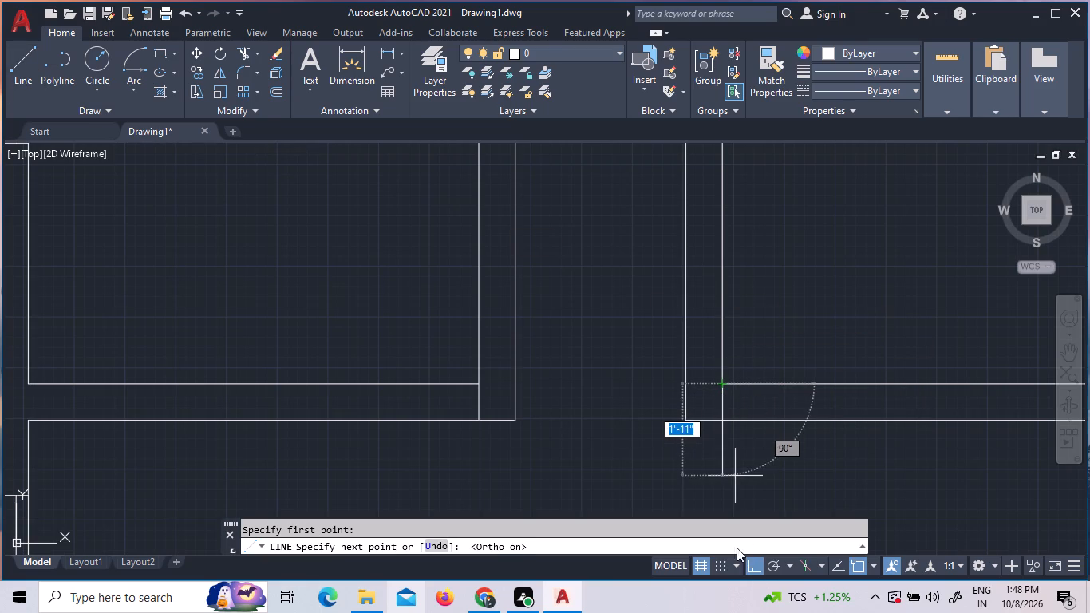
{"action": "left_click", "coordinate": [722, 423]}
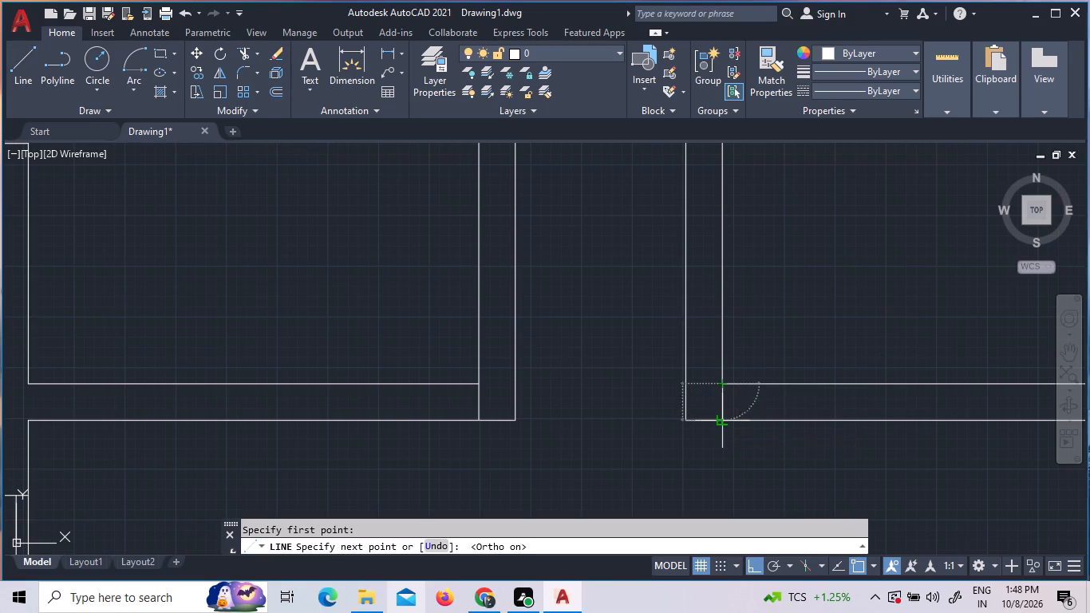
{"action": "key", "text": "Escape"}
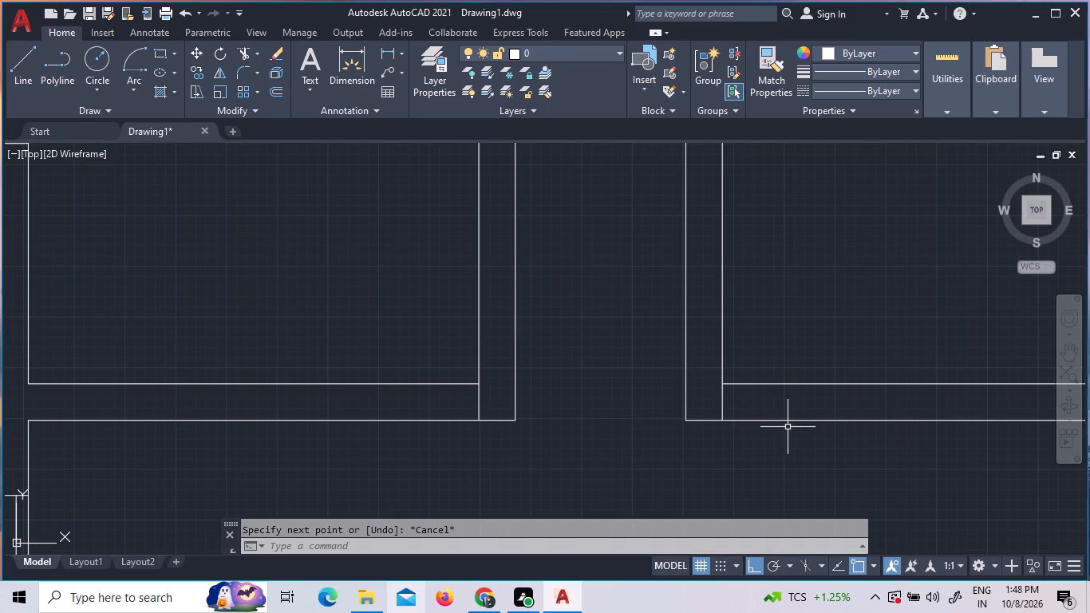
Offset the short vertical wall-end lines above both bedrooms by 5" away from the corridor to mark the door jambs.
{"action": "key", "text": "o"}
{"action": "key", "text": "Return"}
{"action": "key", "text": "5"}
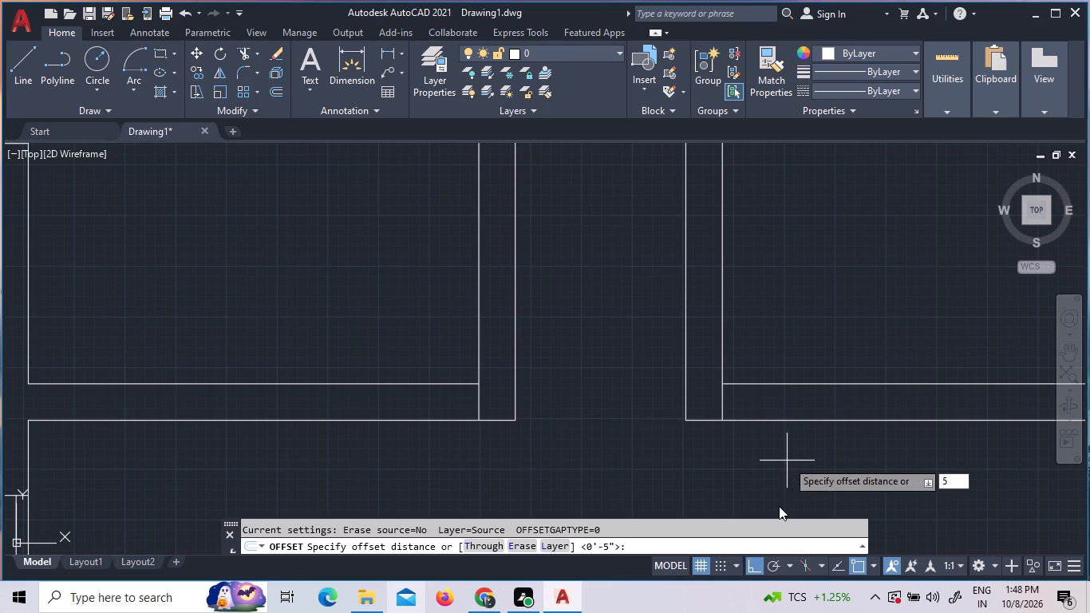
{"action": "key", "text": "shift+quotedbl"}
{"action": "key", "text": "Return"}
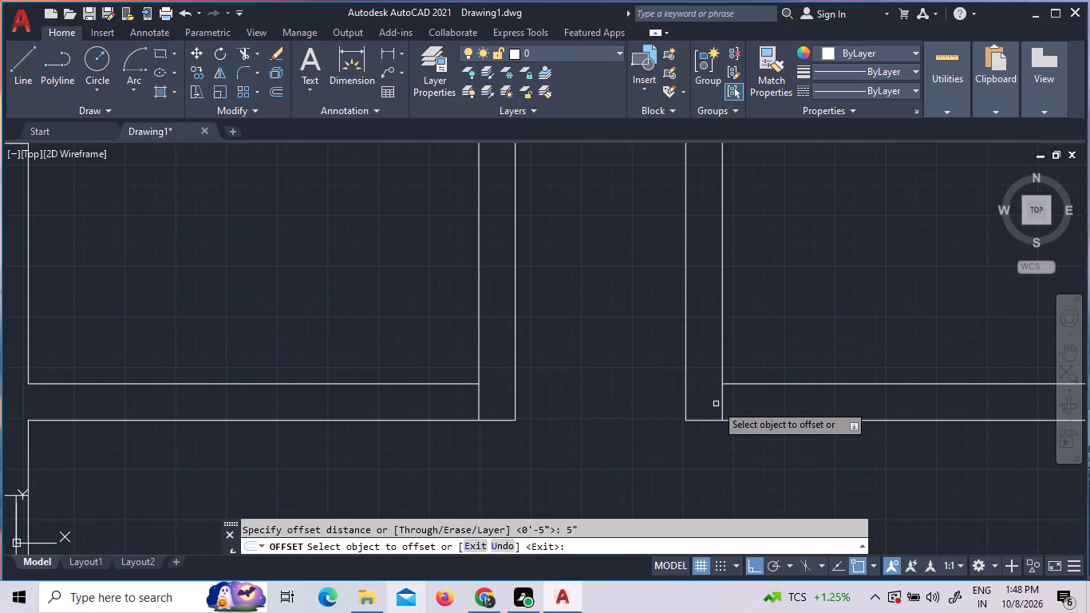
{"action": "left_click", "coordinate": [721, 397]}
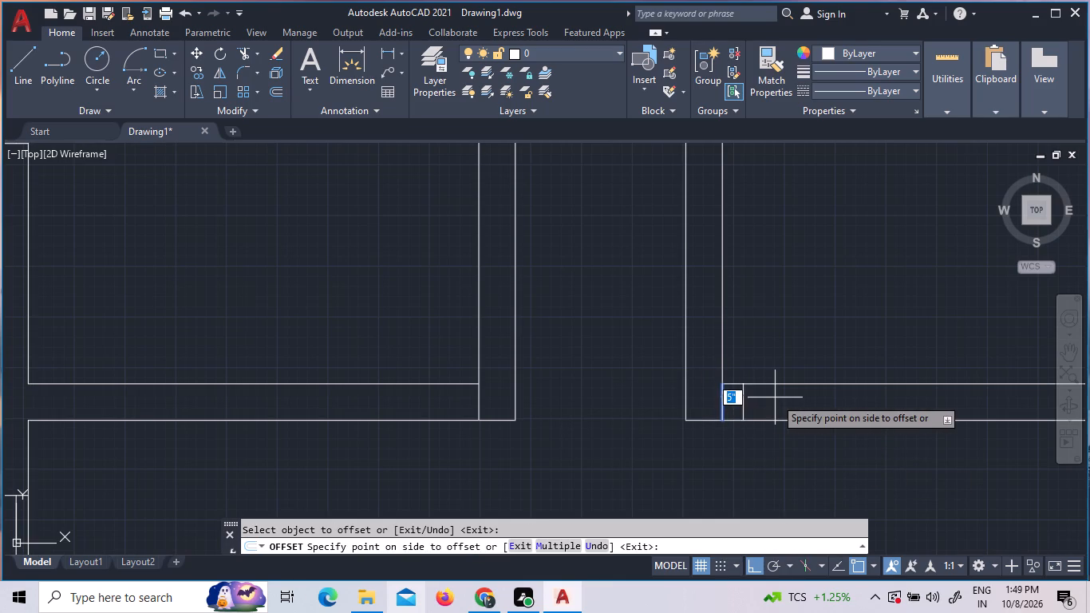
{"action": "left_click", "coordinate": [775, 397]}
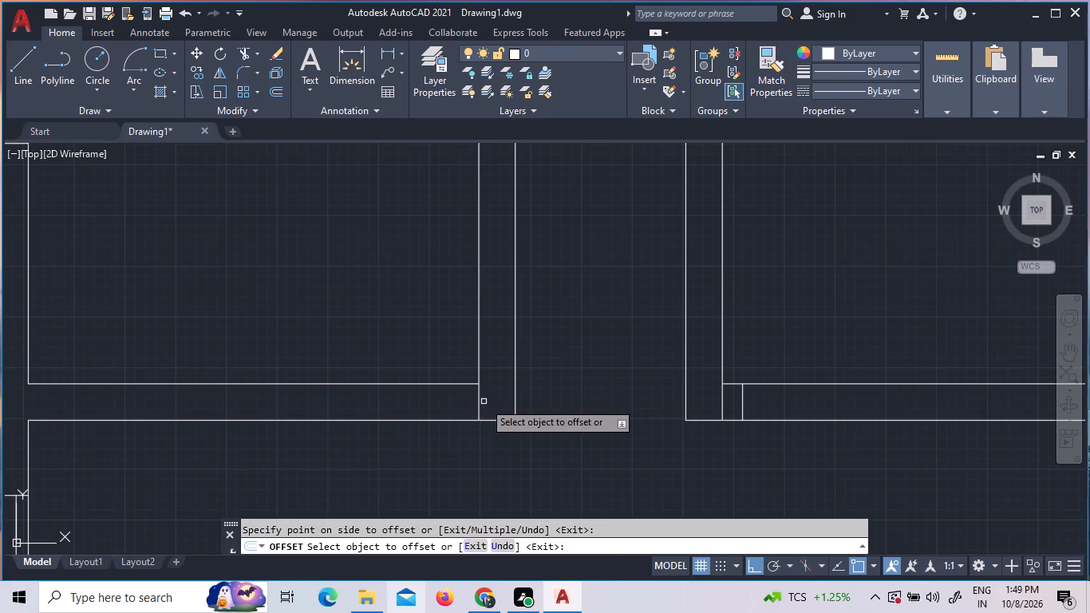
{"action": "left_click", "coordinate": [479, 398]}
{"action": "left_click", "coordinate": [426, 404]}
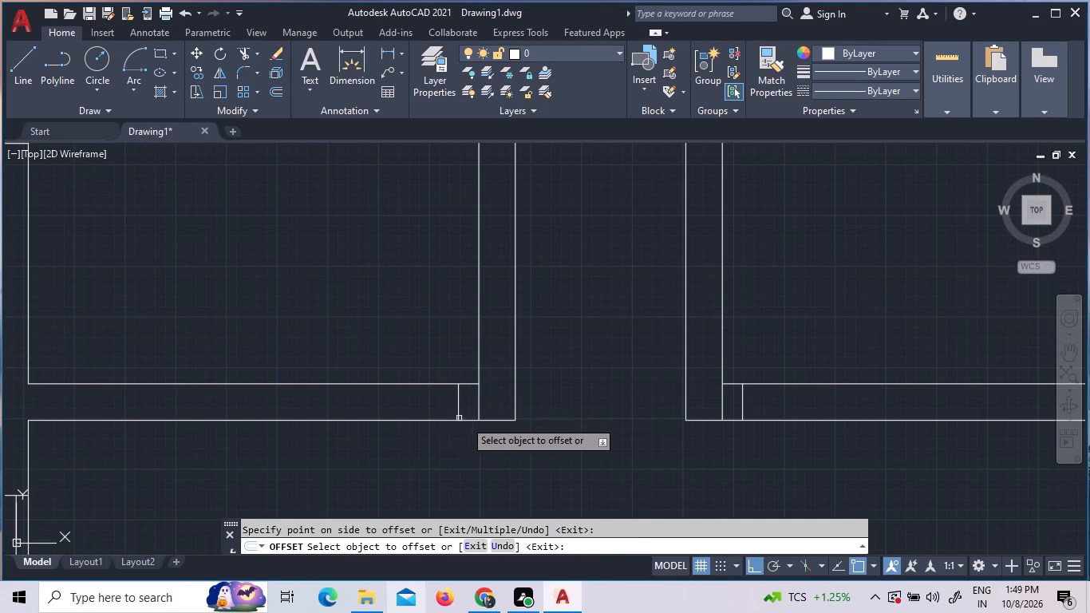
{"action": "scroll", "coordinate": [507, 332], "scroll_direction": "down", "scroll_amount": 2}
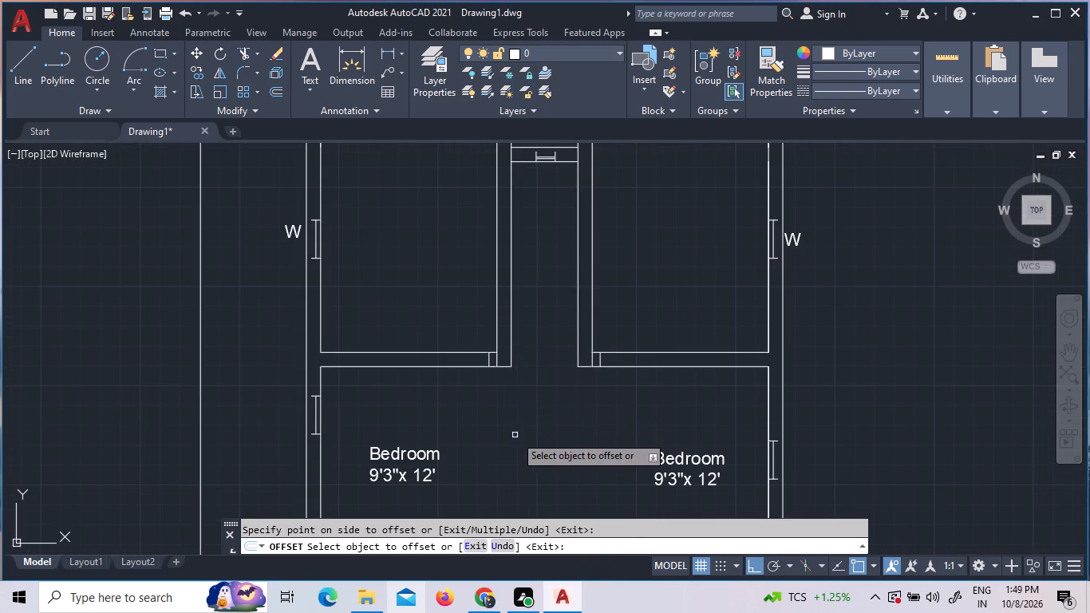
{"action": "middle_click_drag", "start_coordinate": [515, 435], "coordinate": [492, 255]}
{"action": "scroll", "coordinate": [496, 405], "scroll_direction": "up", "scroll_amount": 1}
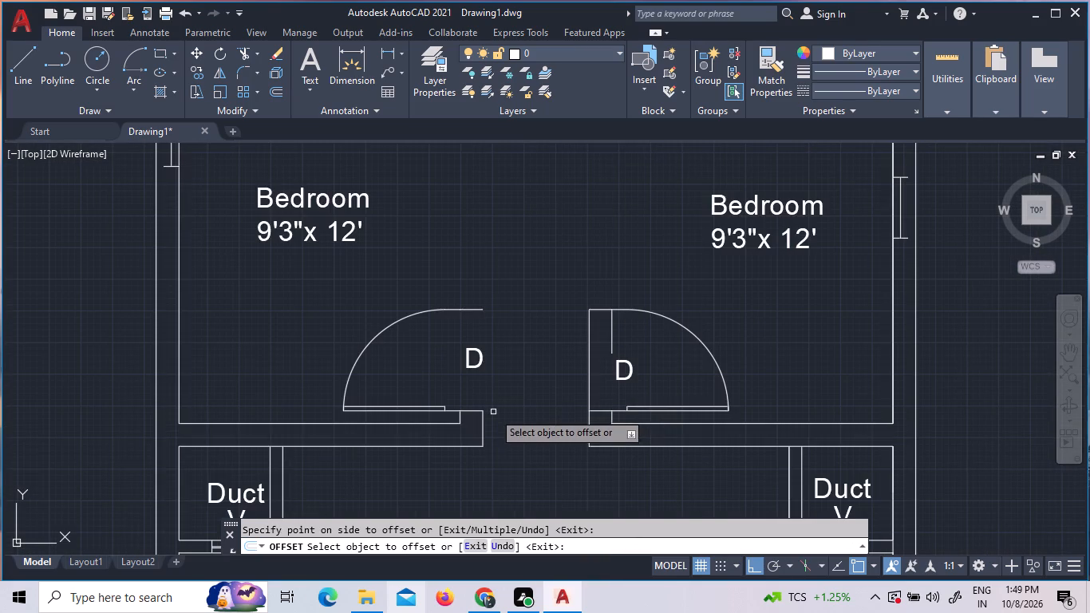
{"action": "key", "text": "Escape"}
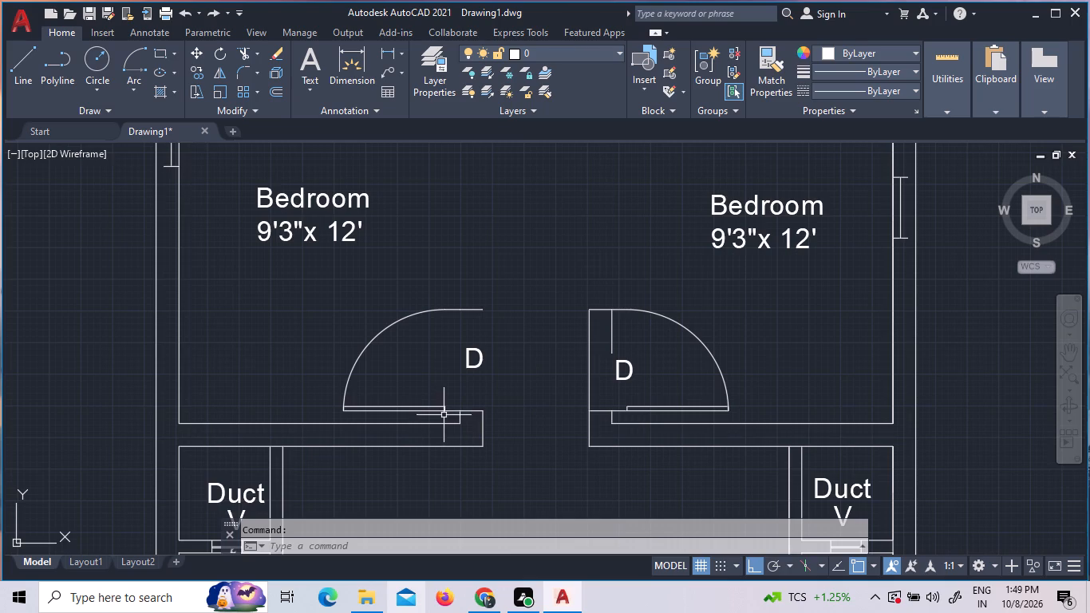
Flip the left bedroom door so its leaf lies at the upper end of the opening, still swinging into the bedroom.
{"action": "left_click", "coordinate": [452, 414]}
{"action": "left_click", "coordinate": [354, 349]}
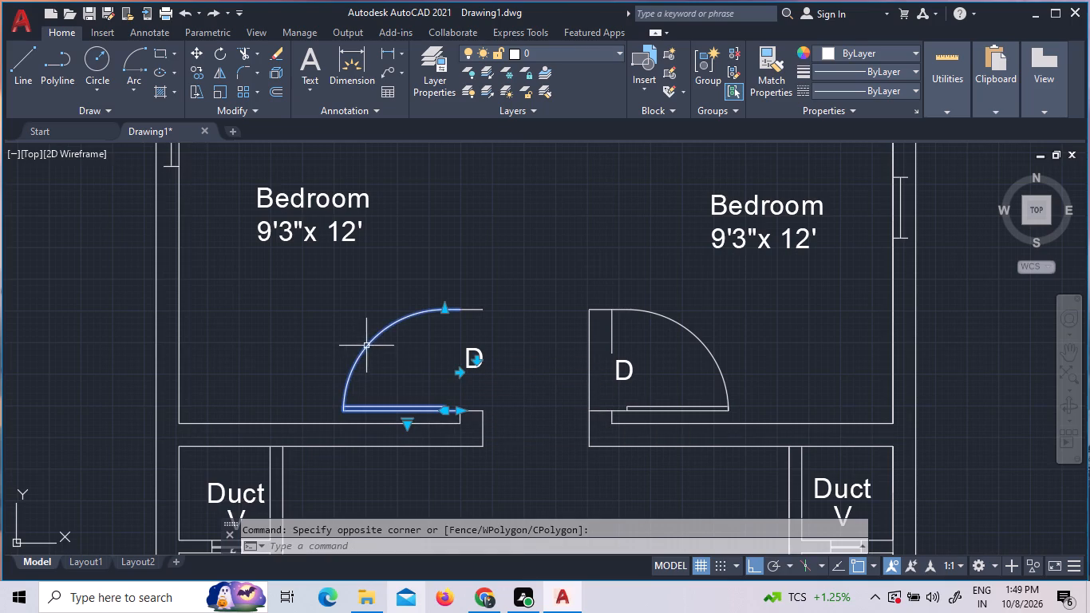
{"action": "left_click", "coordinate": [473, 361]}
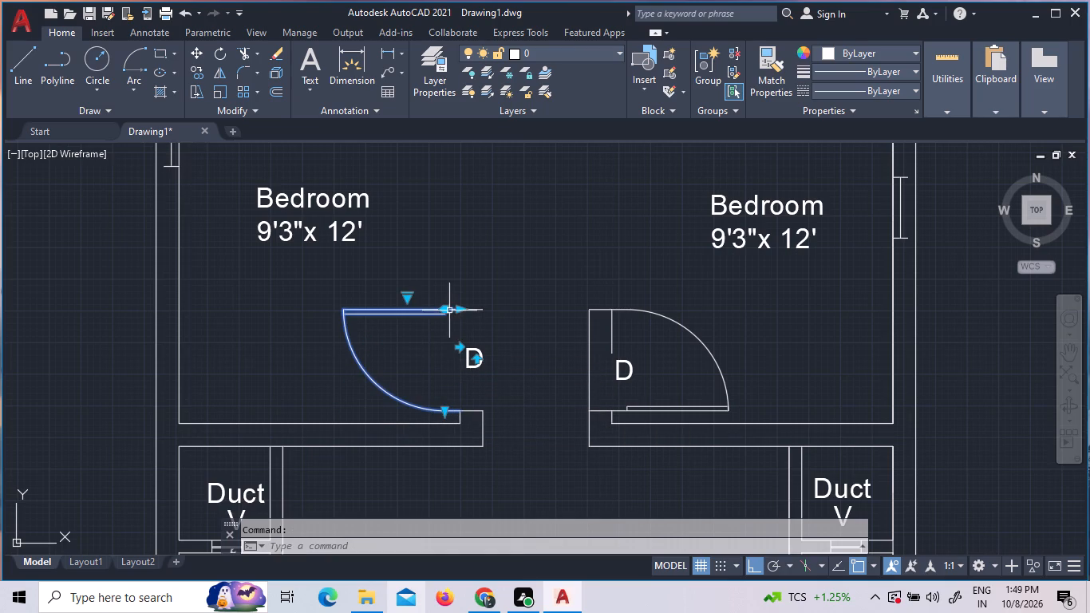
{"action": "left_click", "coordinate": [459, 348]}
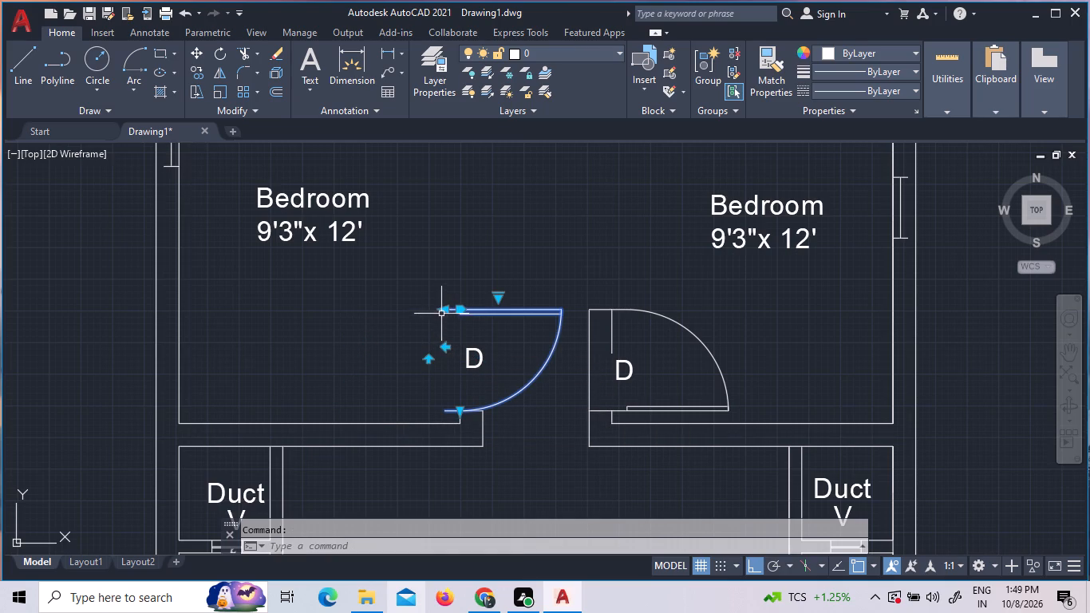
{"action": "left_click", "coordinate": [428, 357]}
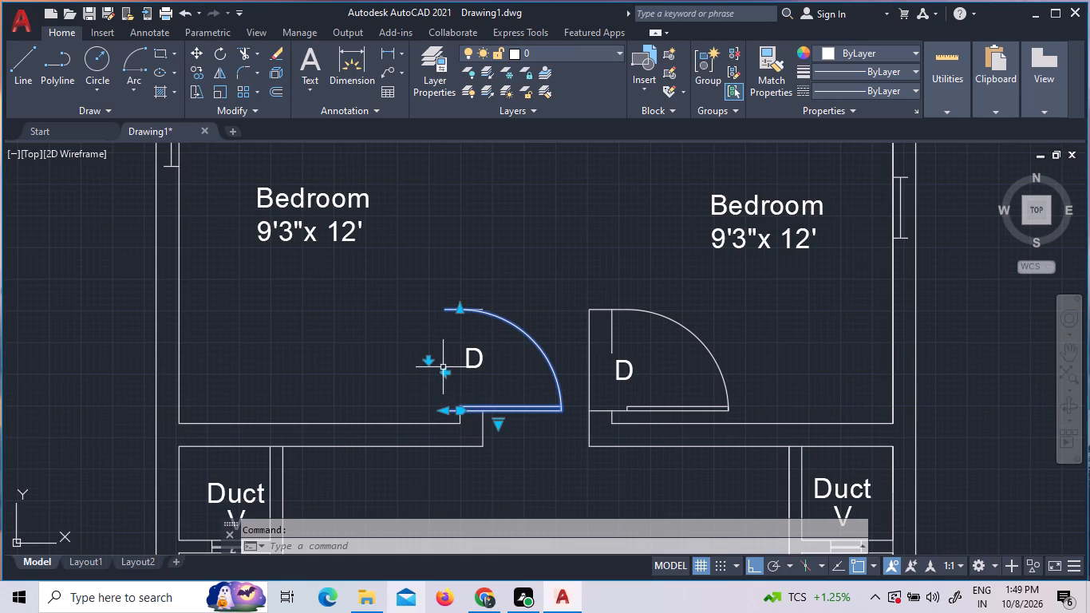
{"action": "left_click", "coordinate": [432, 360]}
{"action": "left_click", "coordinate": [428, 362]}
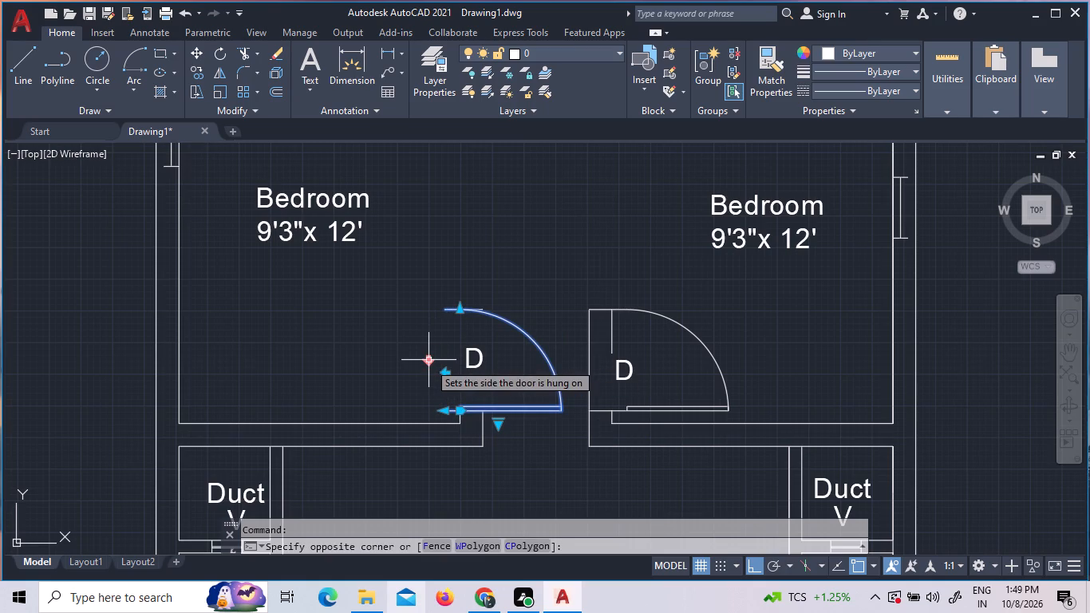
{"action": "left_click", "coordinate": [446, 373]}
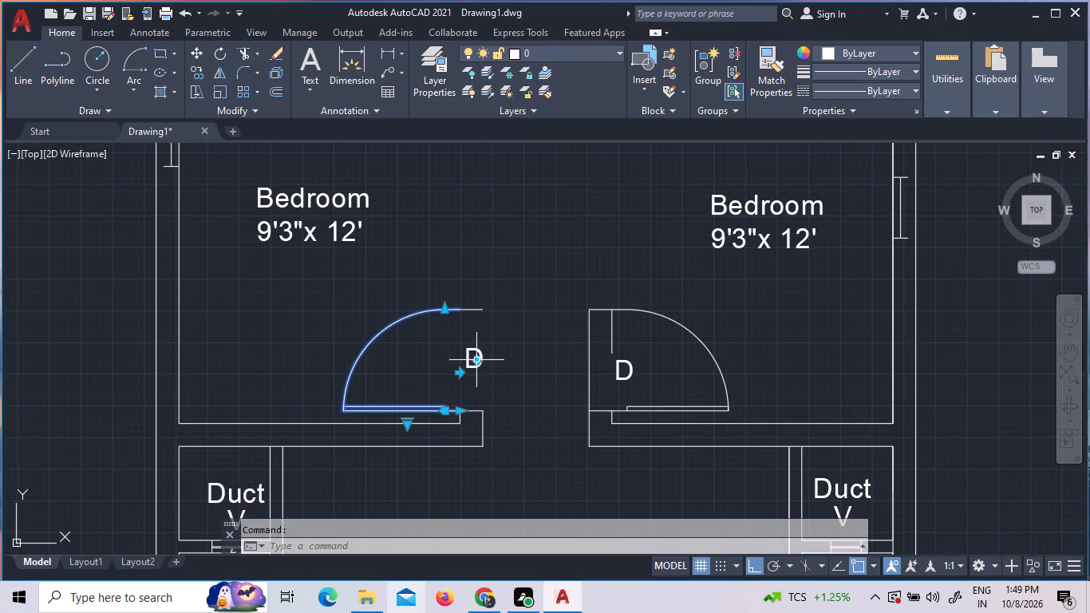
{"action": "left_click", "coordinate": [476, 358]}
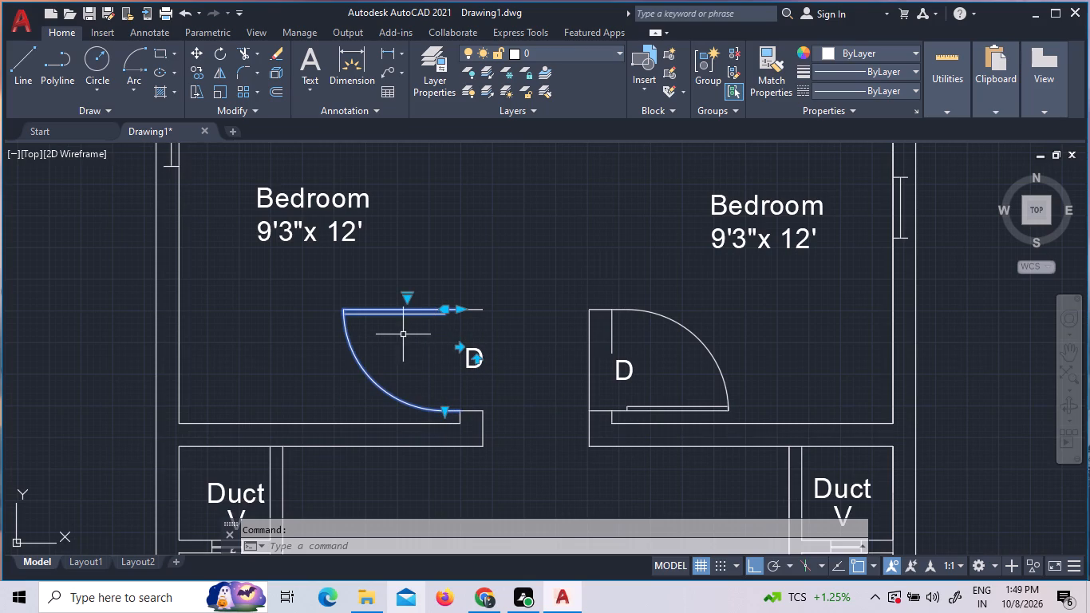
{"action": "key", "text": "Escape"}
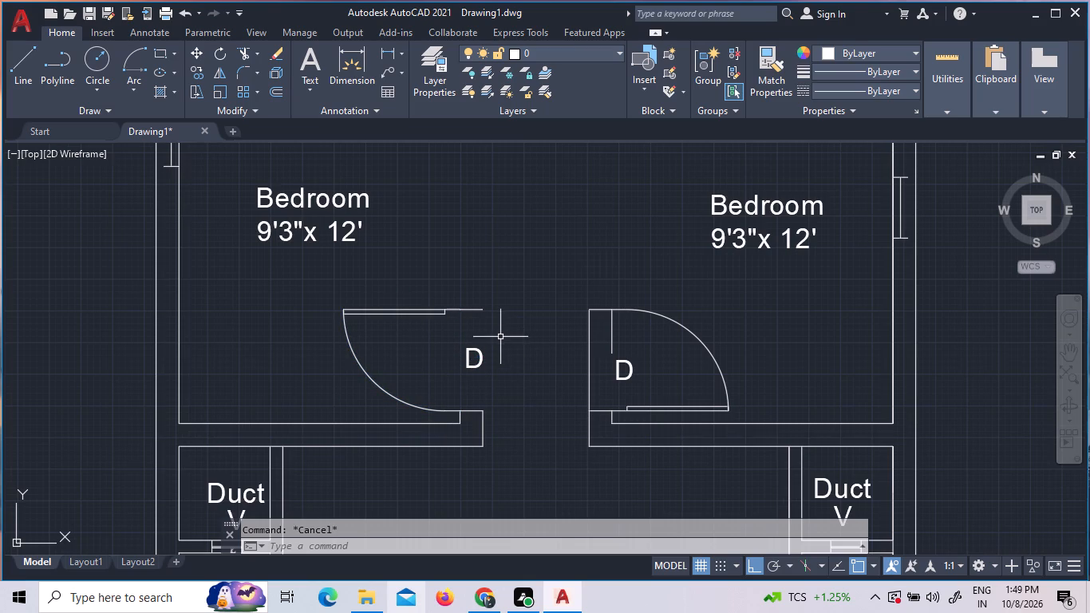
Rotate the left bedroom door 270° about its upper jamb-side corner so the leaf points straight up.
{"action": "left_click", "coordinate": [427, 314]}
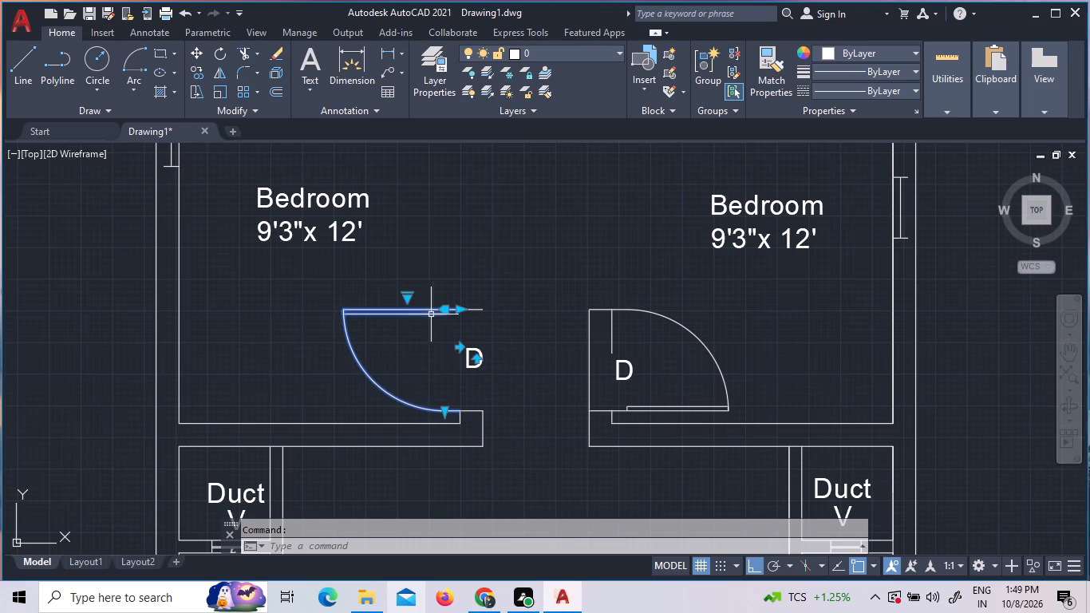
{"action": "key", "text": "r"}
{"action": "key", "text": "o"}
{"action": "key", "text": "Return"}
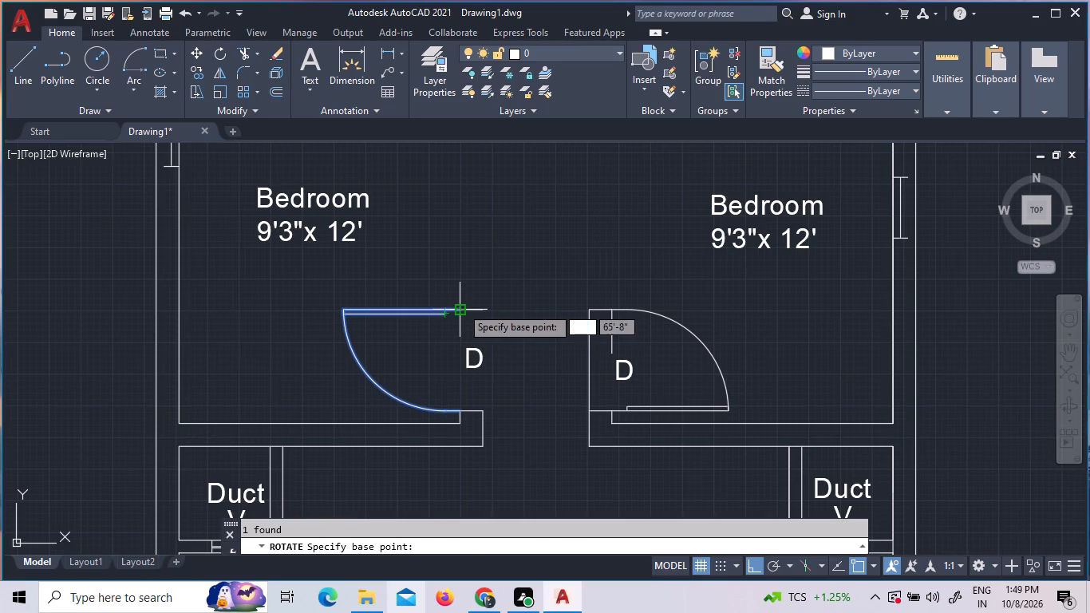
{"action": "left_click", "coordinate": [461, 306]}
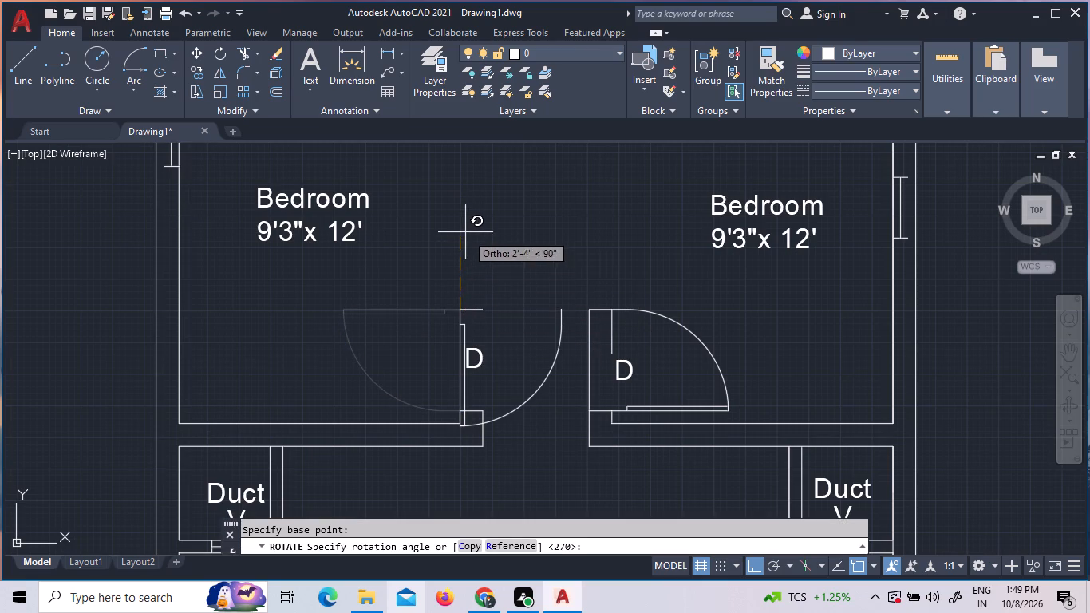
{"action": "left_click", "coordinate": [534, 424]}
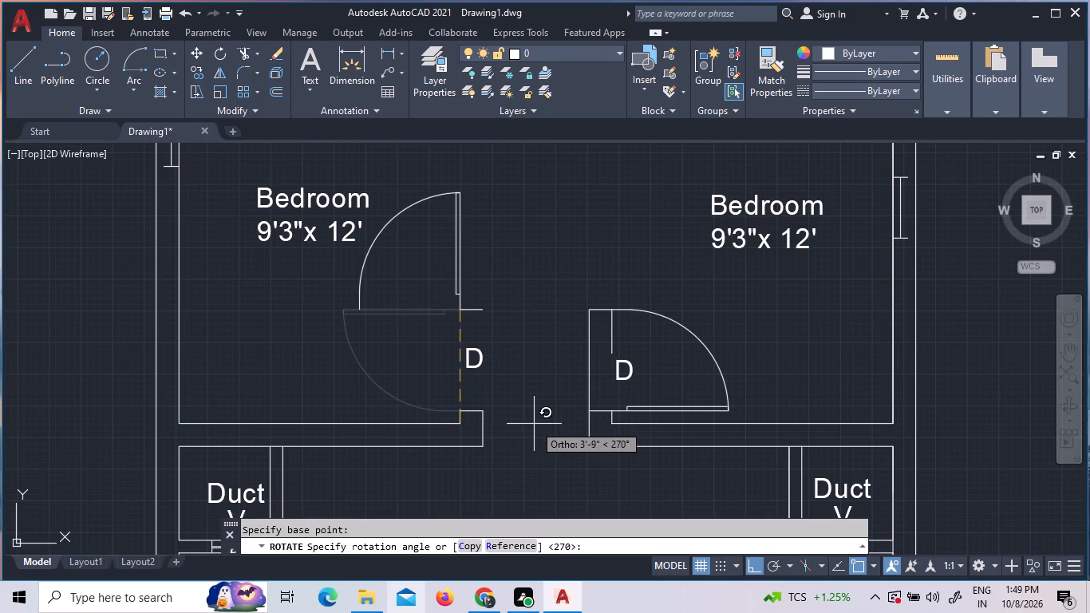
Erase the short horizontal line at the lower end of the rotated door.
{"action": "left_click", "coordinate": [475, 310]}
{"action": "key", "text": "Delete"}
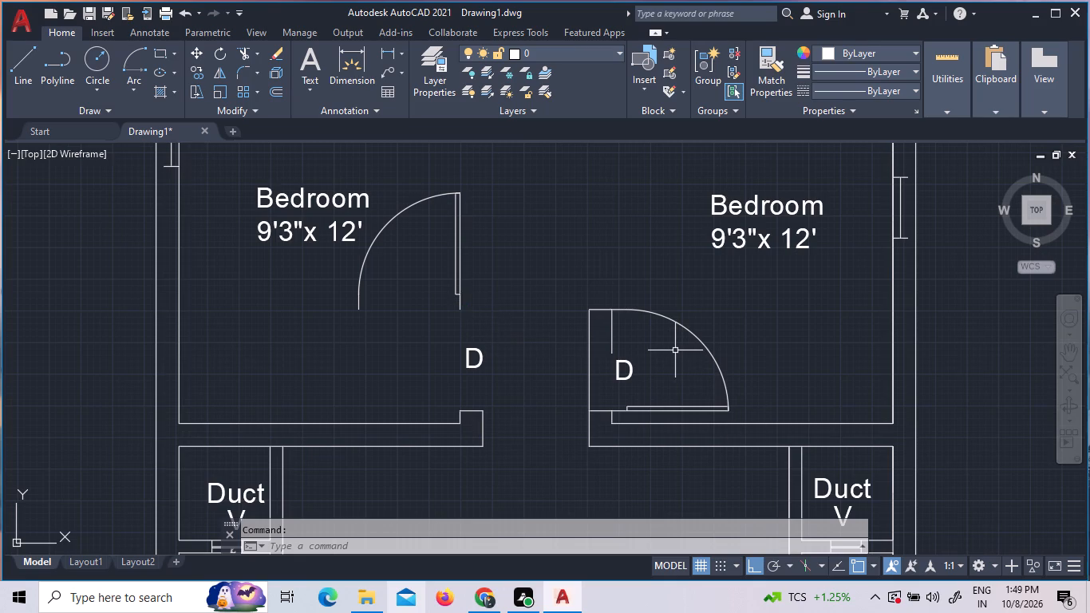
Copy the left bedroom door upward to the door jamb in the lower wall of the upper-left room, with Ortho off.
{"action": "left_click_drag", "start_coordinate": [478, 310], "coordinate": [471, 306]}
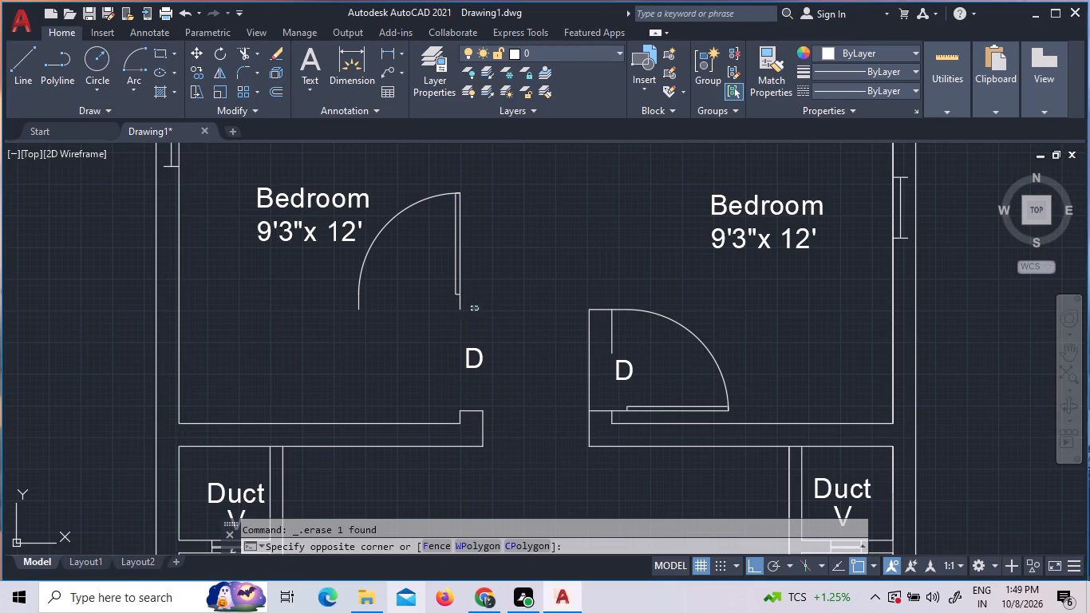
{"action": "left_click", "coordinate": [405, 275]}
{"action": "right_click", "coordinate": [408, 280]}
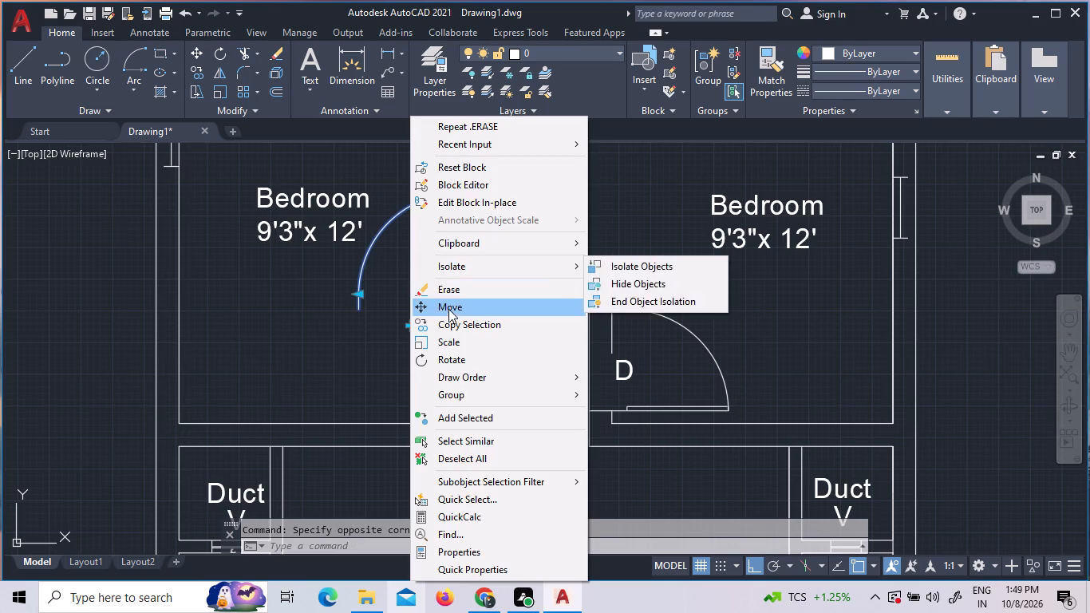
{"action": "left_click", "coordinate": [453, 326]}
{"action": "left_click", "coordinate": [451, 311]}
{"action": "scroll", "coordinate": [484, 281], "scroll_direction": "down", "scroll_amount": 3}
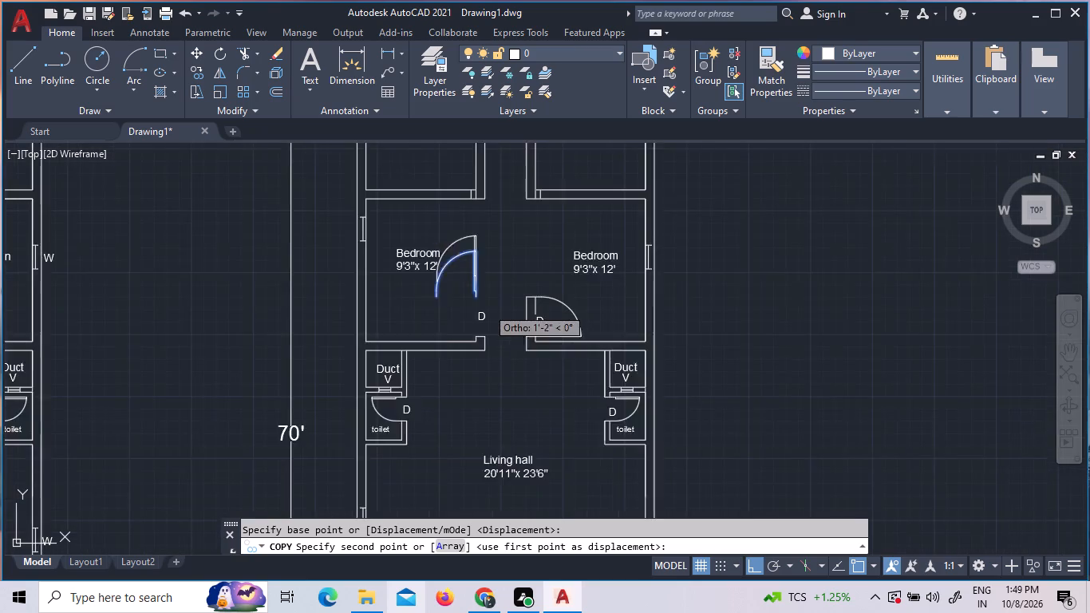
{"action": "scroll", "coordinate": [490, 326], "scroll_direction": "down", "scroll_amount": 2}
{"action": "scroll", "coordinate": [457, 255], "scroll_direction": "up", "scroll_amount": 5}
{"action": "scroll", "coordinate": [462, 251], "scroll_direction": "down", "scroll_amount": 3}
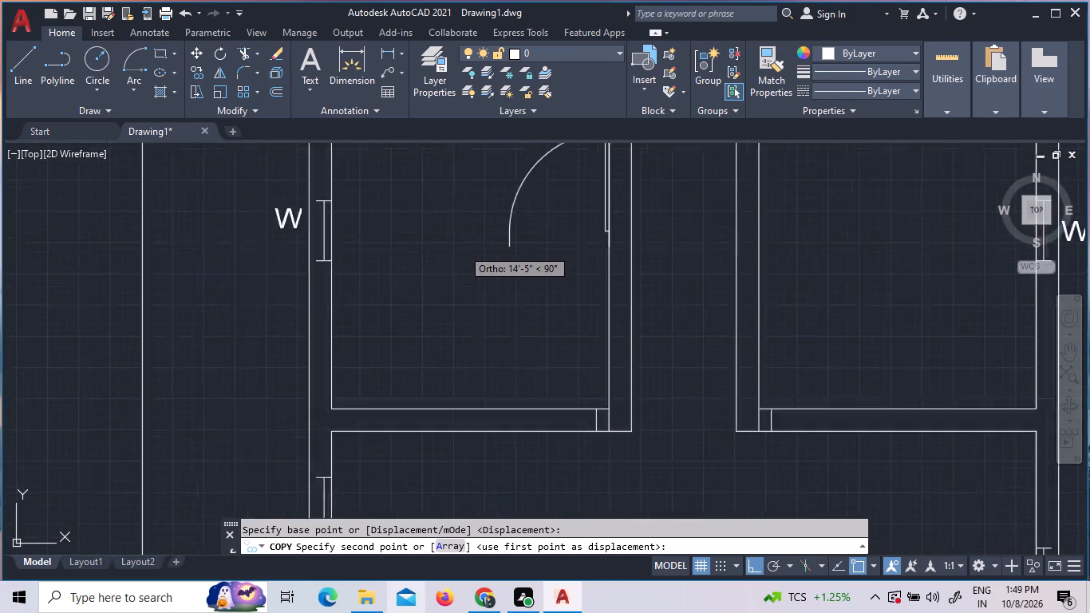
{"action": "scroll", "coordinate": [481, 326], "scroll_direction": "up", "scroll_amount": 6}
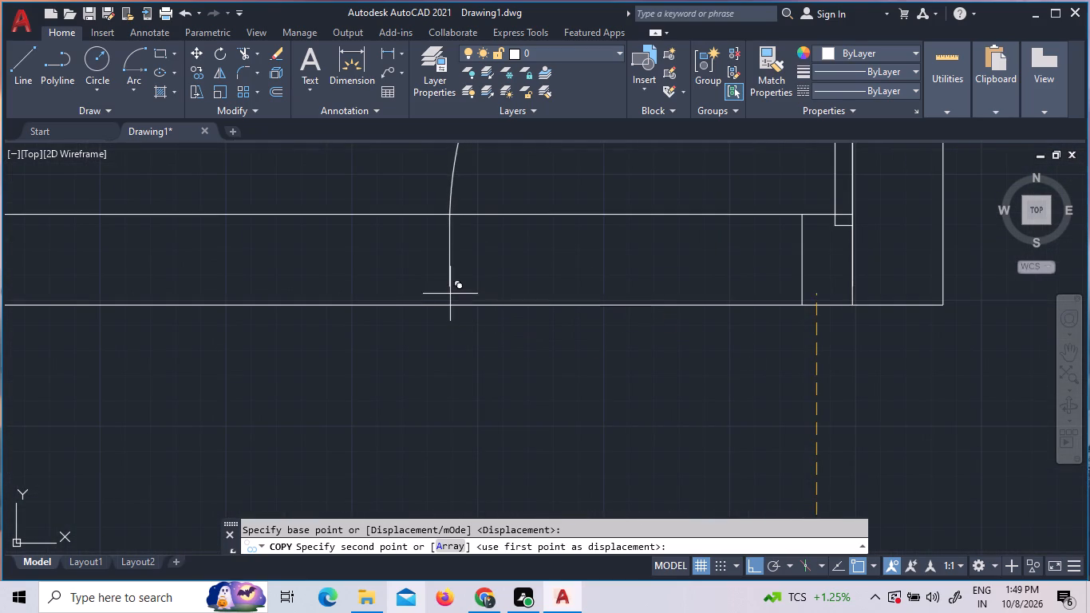
{"action": "key", "text": "F8"}
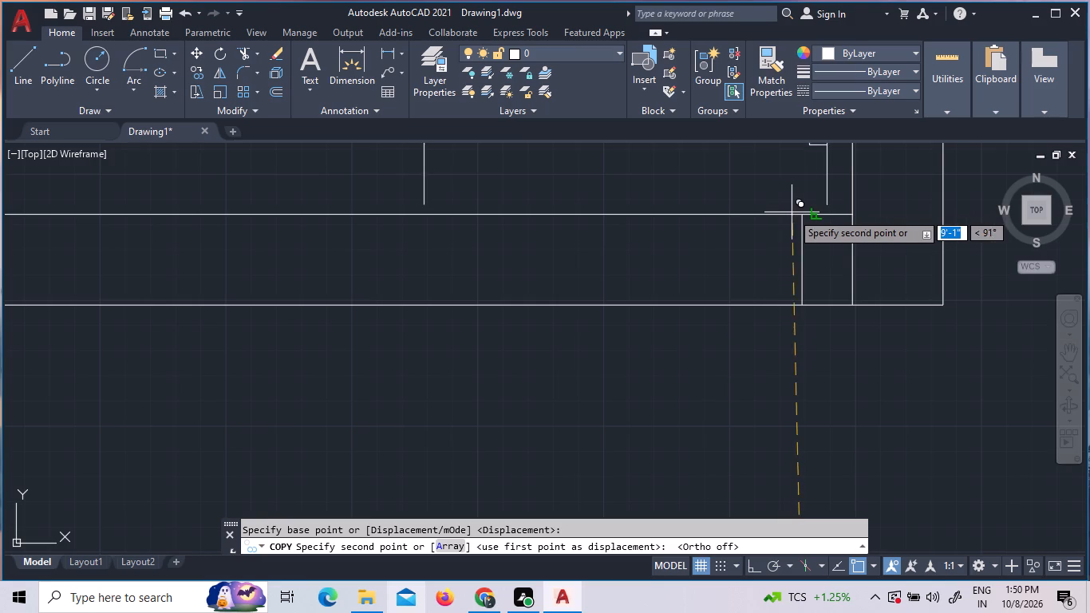
{"action": "scroll", "coordinate": [804, 218], "scroll_direction": "up", "scroll_amount": 4}
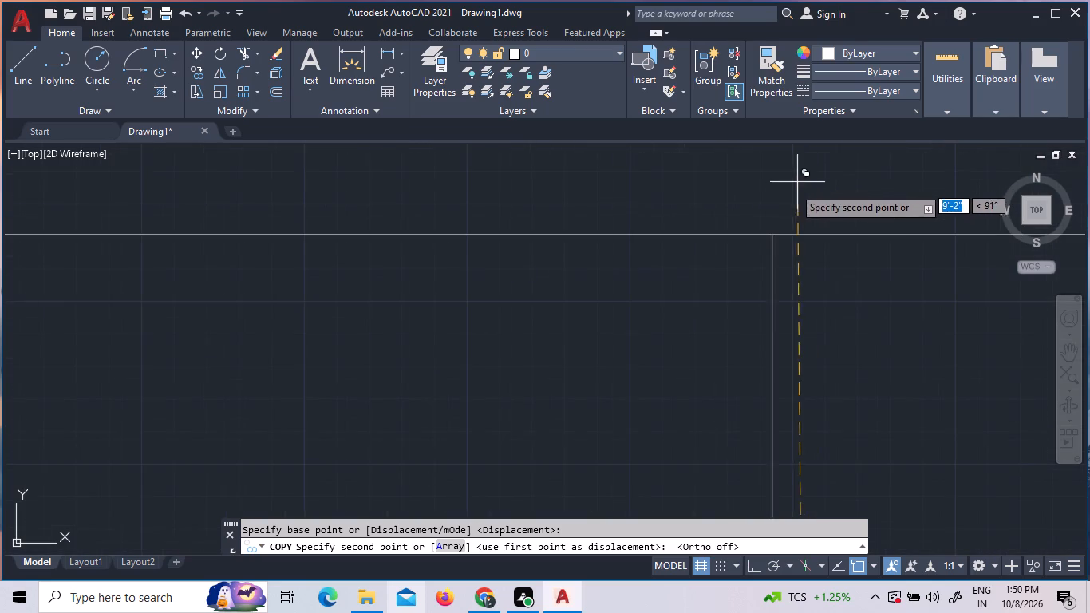
{"action": "scroll", "coordinate": [772, 232], "scroll_direction": "up", "scroll_amount": 5}
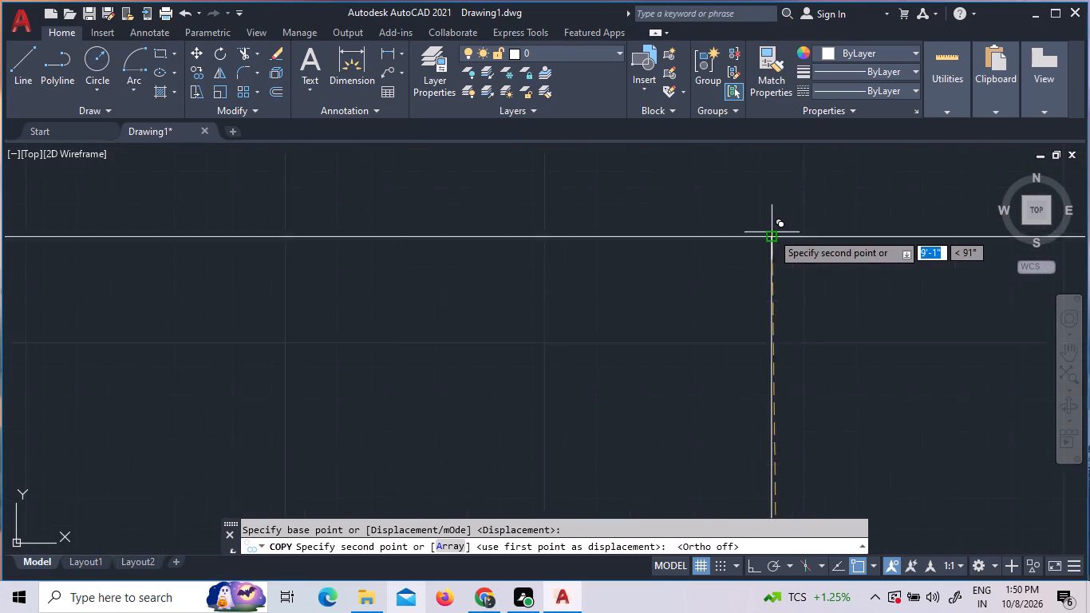
{"action": "scroll", "coordinate": [768, 231], "scroll_direction": "up", "scroll_amount": 4}
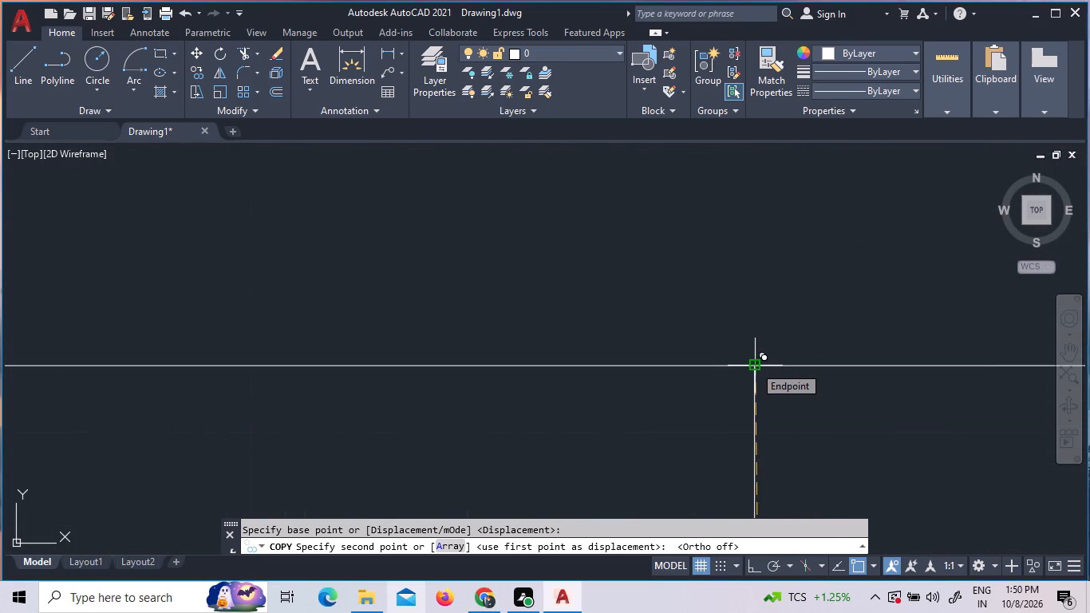
{"action": "scroll", "coordinate": [242, 326], "scroll_direction": "down", "scroll_amount": 3}
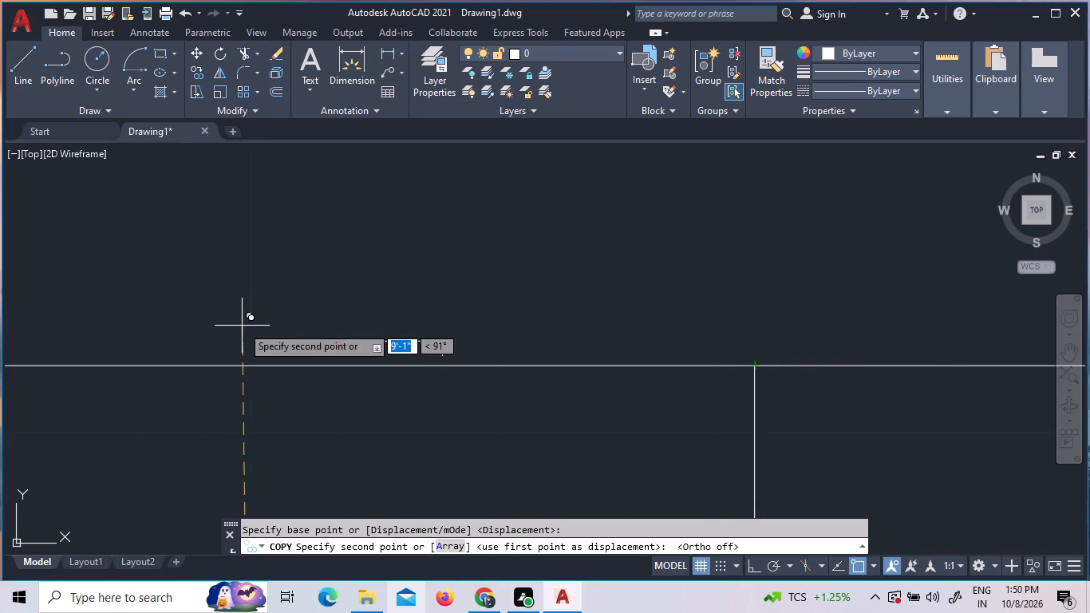
{"action": "scroll", "coordinate": [243, 326], "scroll_direction": "down", "scroll_amount": 6}
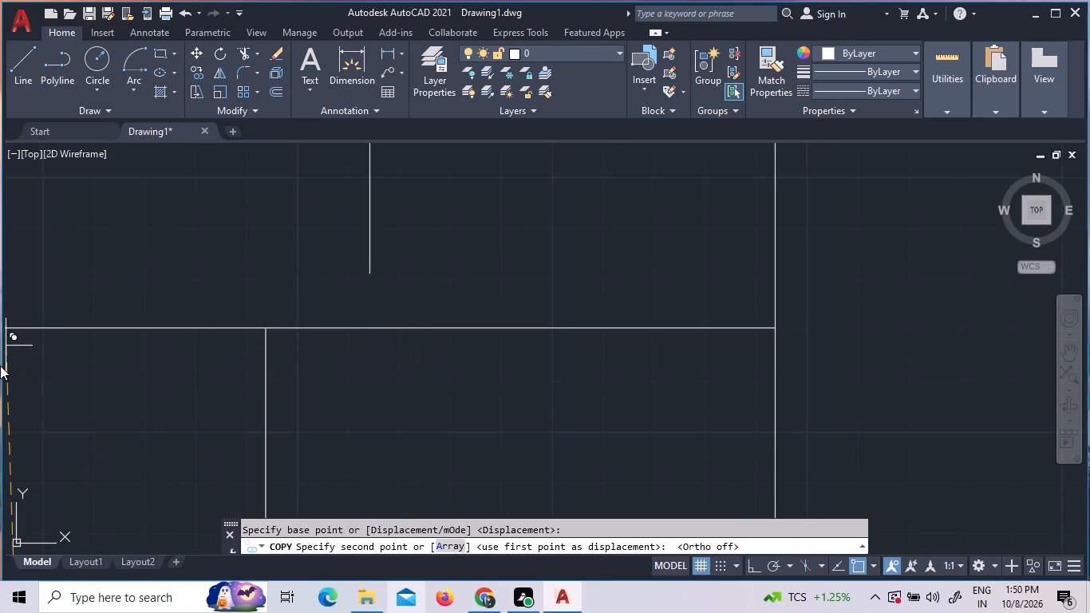
{"action": "scroll", "coordinate": [119, 393], "scroll_direction": "down", "scroll_amount": 2}
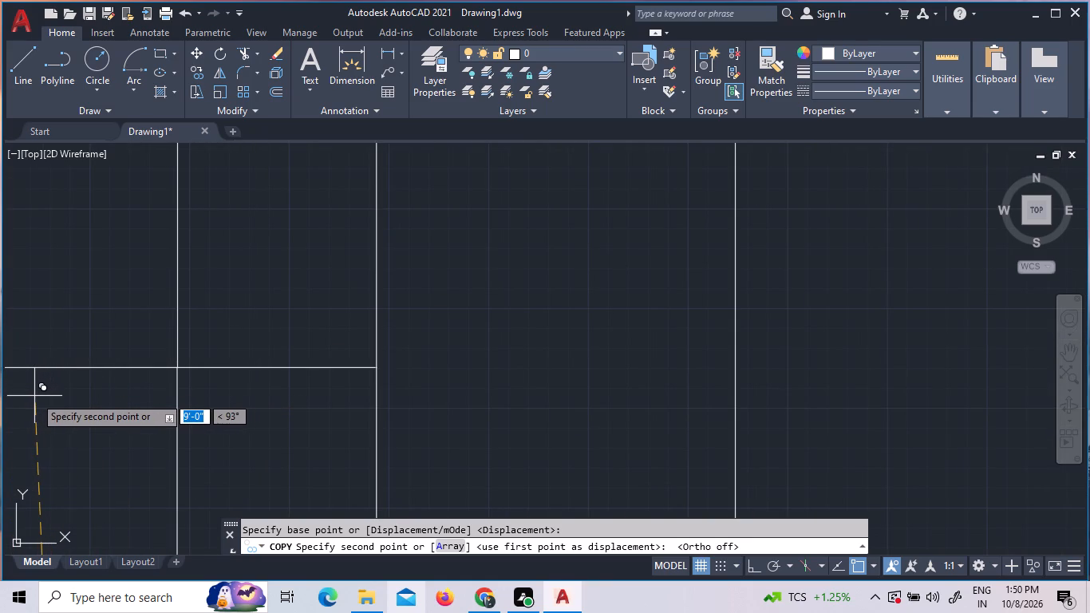
{"action": "left_click", "coordinate": [34, 396]}
{"action": "scroll", "coordinate": [294, 364], "scroll_direction": "down", "scroll_amount": 5}
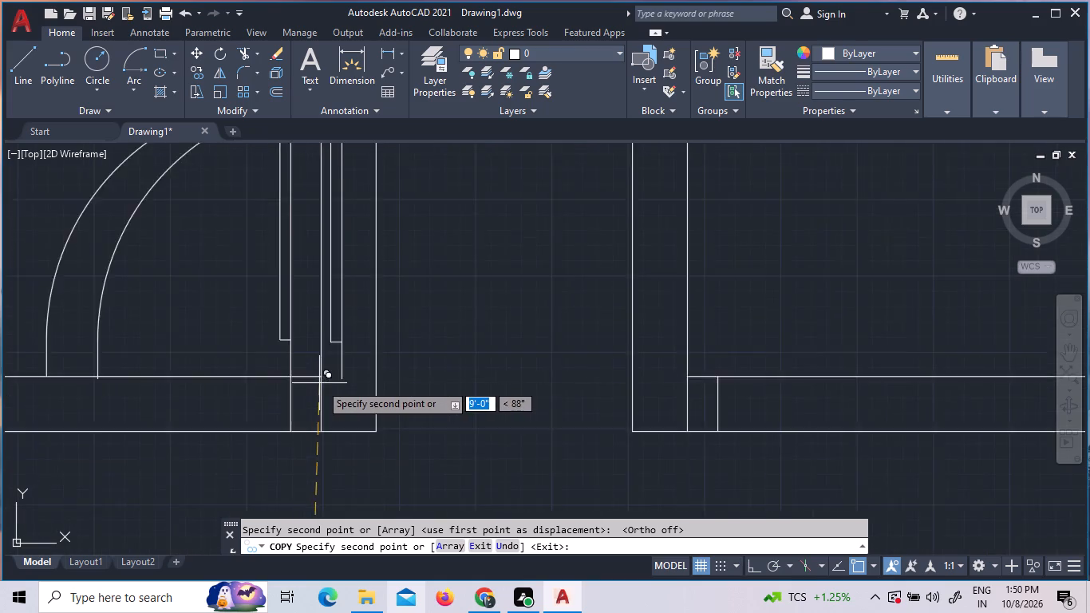
{"action": "scroll", "coordinate": [324, 380], "scroll_direction": "down", "scroll_amount": 1}
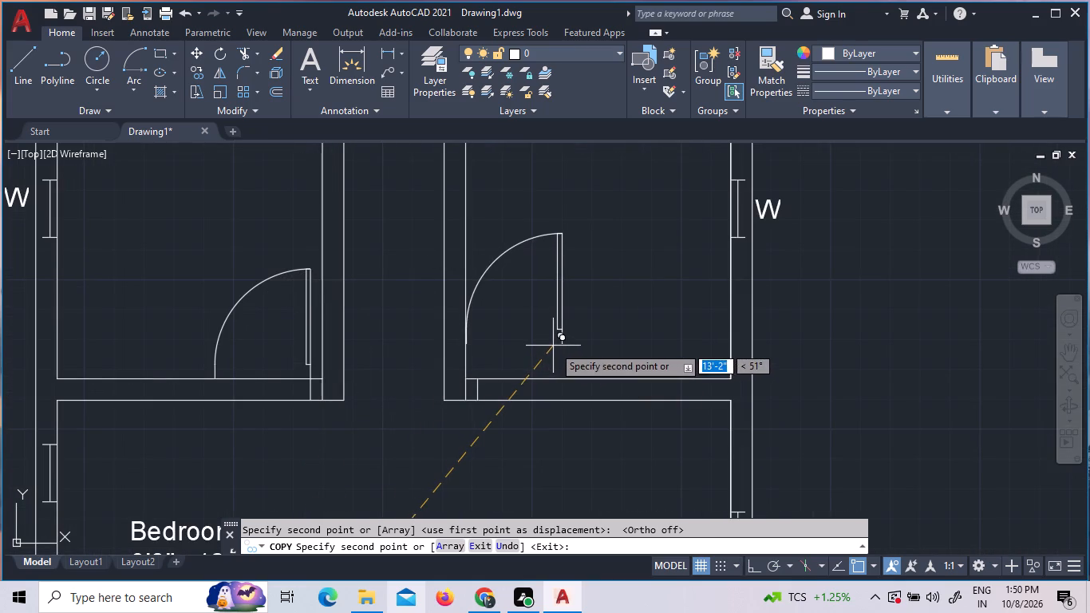
{"action": "key", "text": "Escape"}
Flip the original left bedroom door horizontally so its leaf stands at the left end of the swing, still pointing up.
{"action": "scroll", "coordinate": [555, 342], "scroll_direction": "down", "scroll_amount": 1}
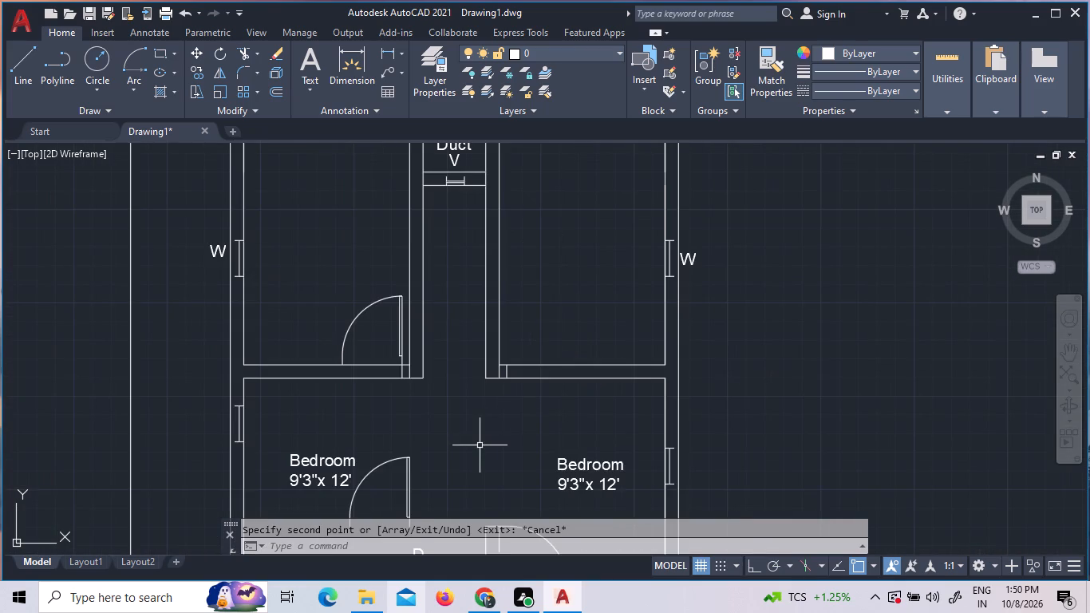
{"action": "scroll", "coordinate": [476, 405], "scroll_direction": "down", "scroll_amount": 1}
{"action": "scroll", "coordinate": [436, 484], "scroll_direction": "up", "scroll_amount": 2}
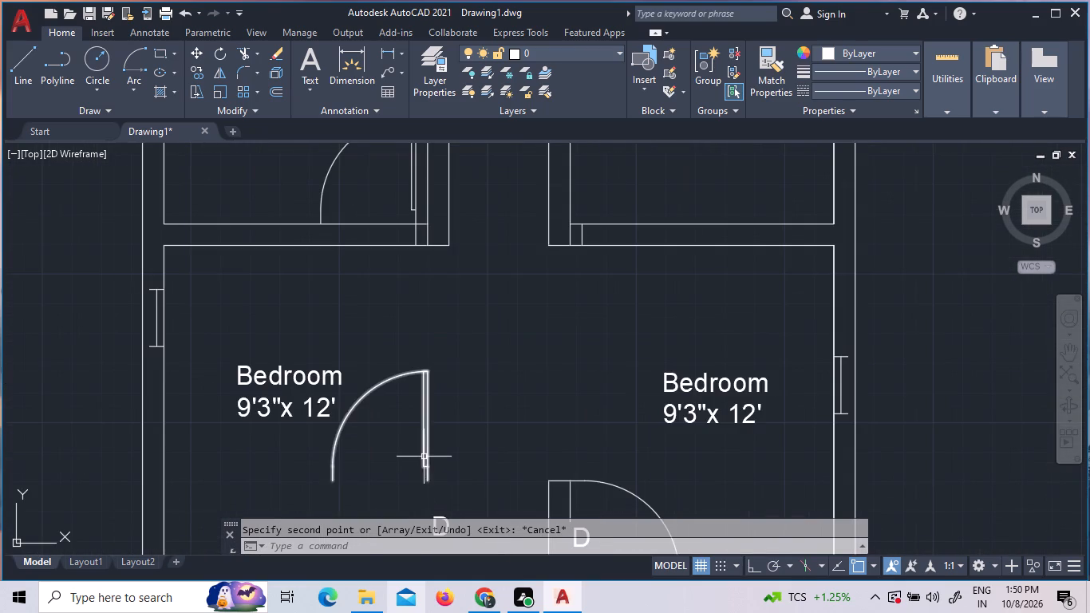
{"action": "left_click", "coordinate": [424, 457]}
{"action": "left_click", "coordinate": [395, 479]}
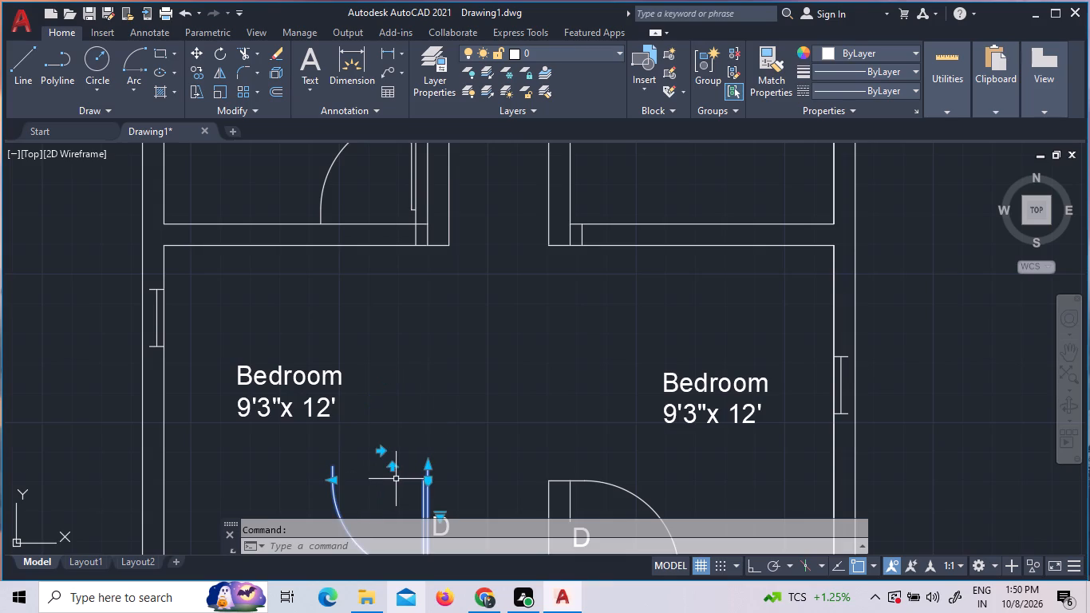
{"action": "left_click", "coordinate": [384, 451]}
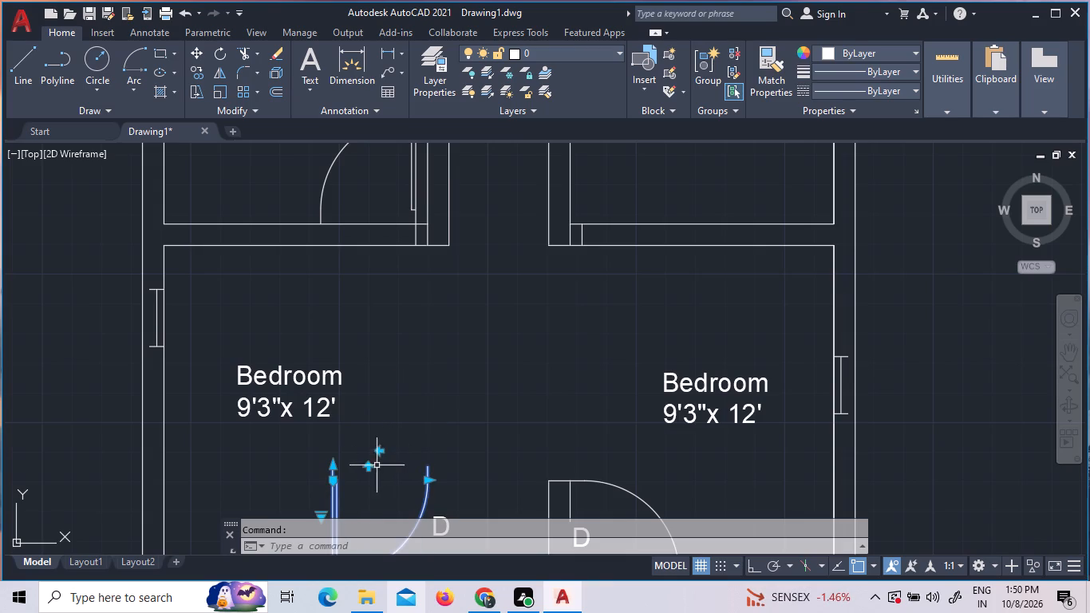
{"action": "left_click", "coordinate": [371, 465]}
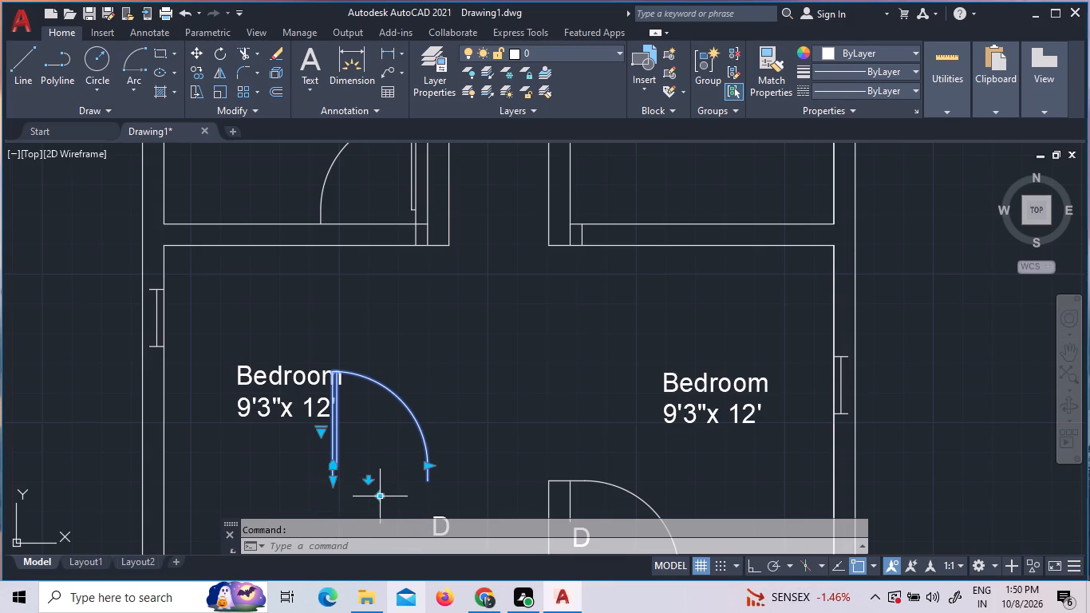
{"action": "double_click", "coordinate": [378, 496]}
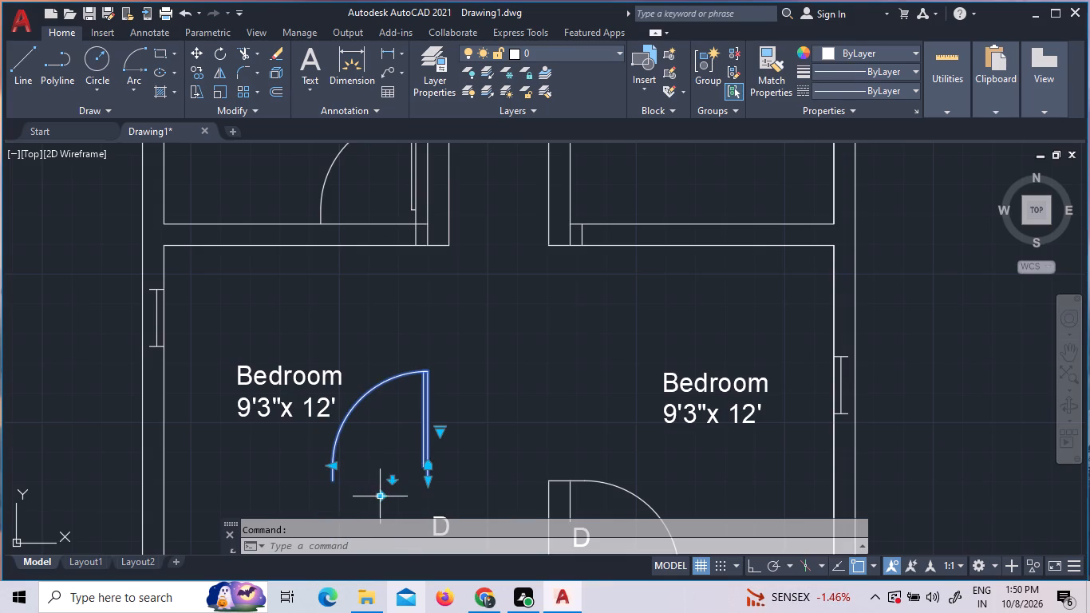
{"action": "left_click", "coordinate": [380, 496]}
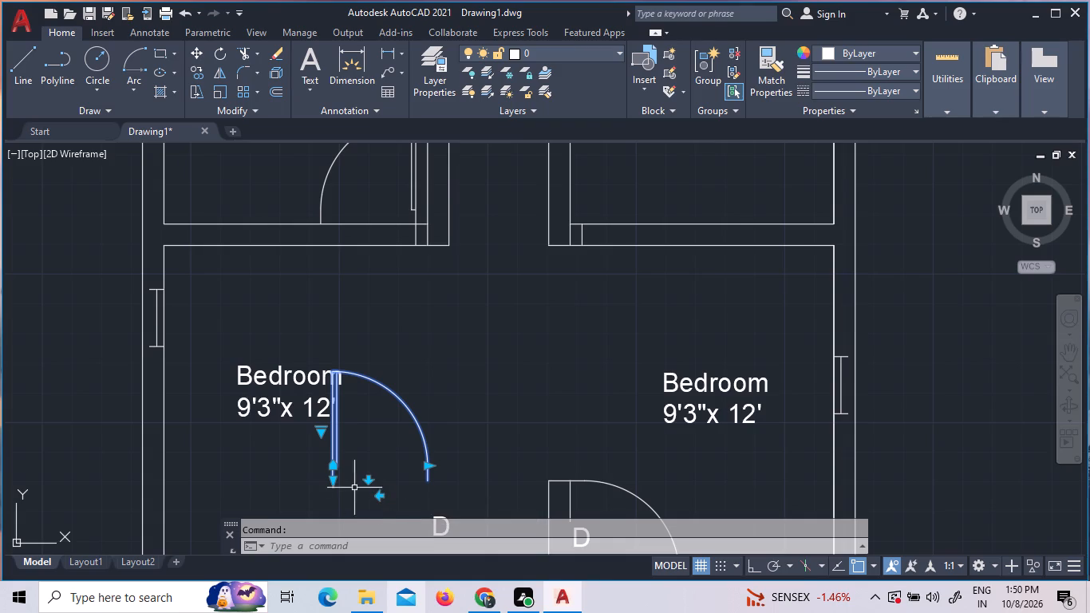
Copy the flipped door from its lower hinge corner to just above the door jamb line of the upper-right room.
{"action": "right_click", "coordinate": [376, 417]}
{"action": "left_click", "coordinate": [439, 330]}
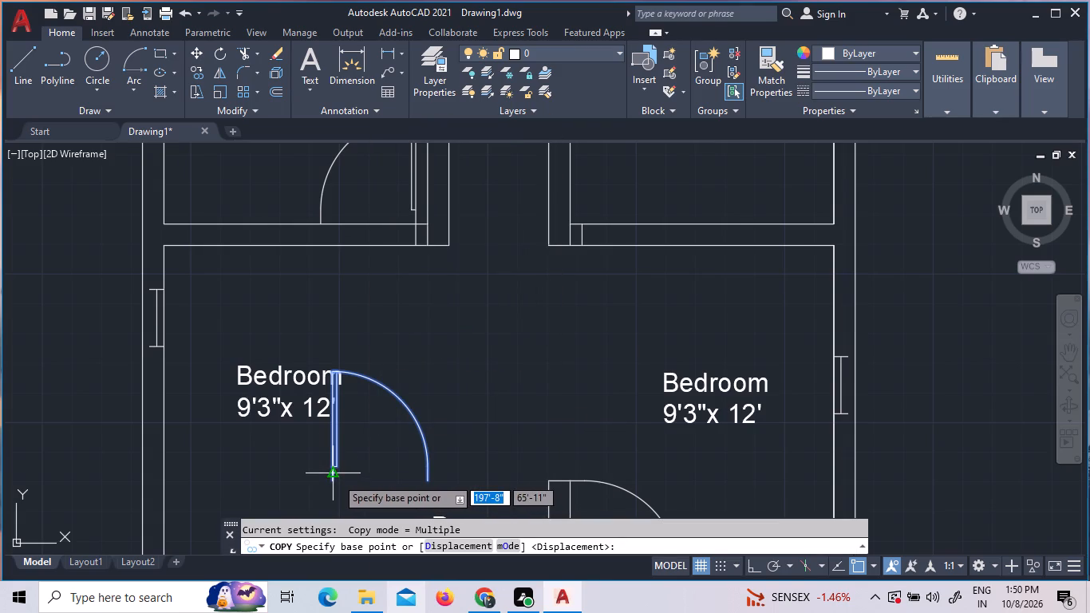
{"action": "left_click", "coordinate": [336, 481]}
{"action": "scroll", "coordinate": [646, 208], "scroll_direction": "up", "scroll_amount": 3}
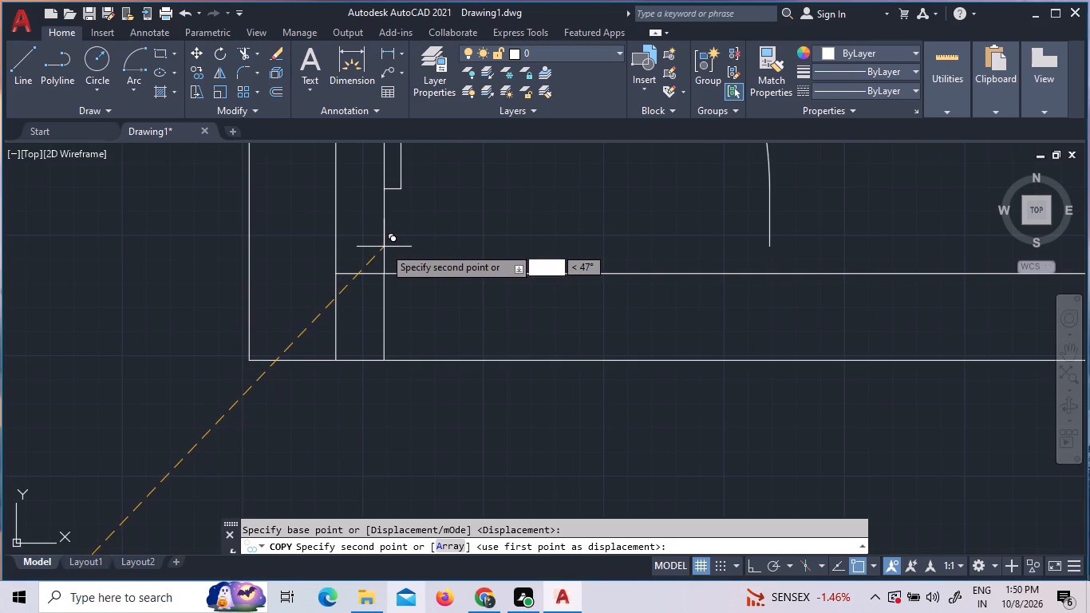
{"action": "left_click", "coordinate": [384, 247]}
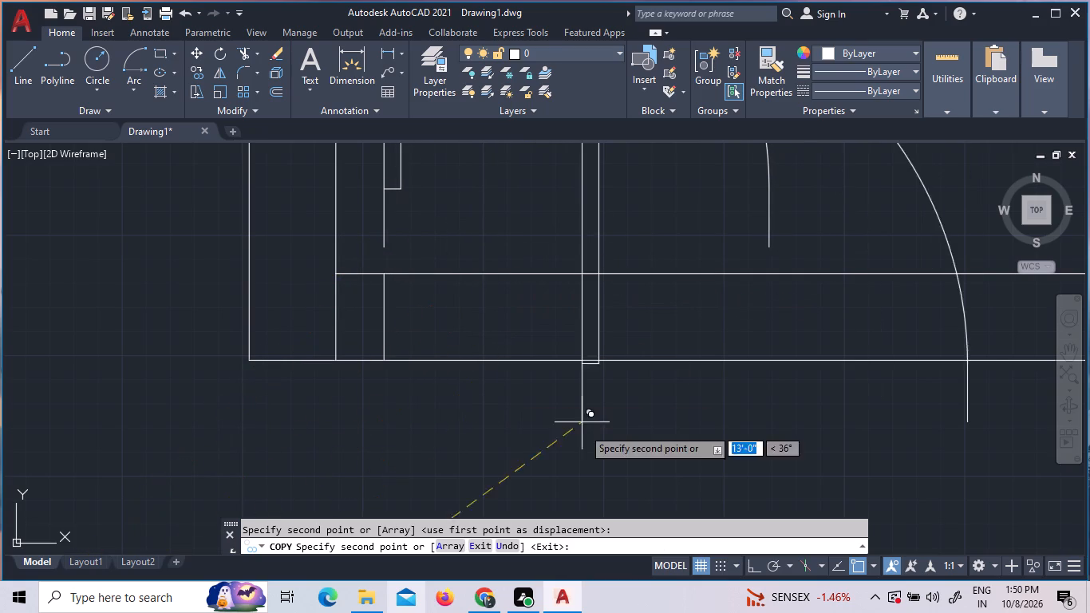
{"action": "key", "text": "Escape"}
Move the upper-left room's door so its lower hinge-side corner meets the upper end of the jamb line.
{"action": "scroll", "coordinate": [629, 441], "scroll_direction": "down", "scroll_amount": 2}
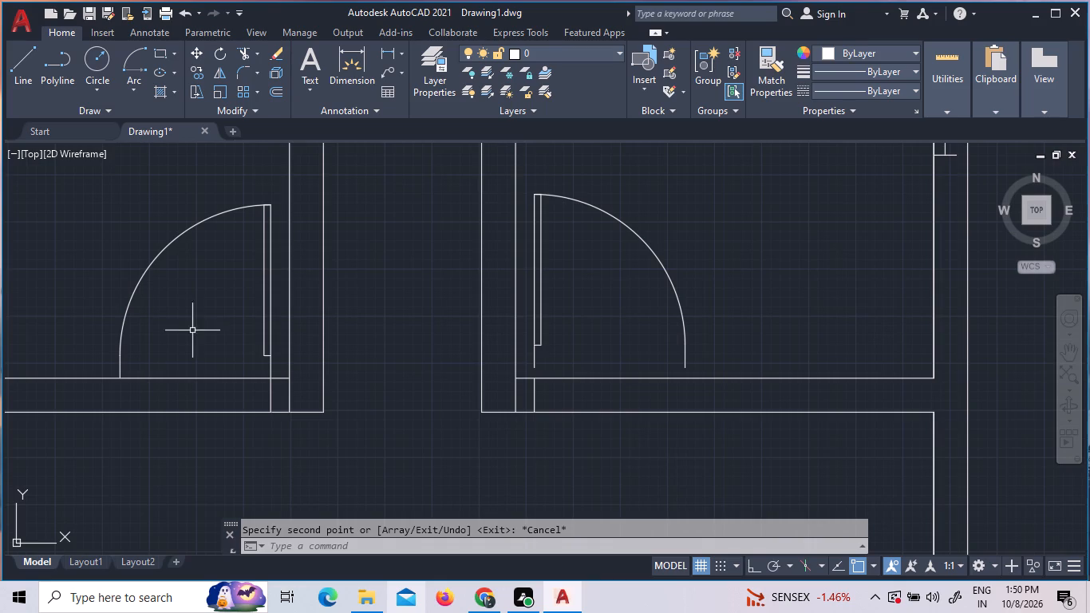
{"action": "middle_click_drag", "start_coordinate": [206, 368], "coordinate": [380, 150]}
{"action": "scroll", "coordinate": [451, 354], "scroll_direction": "down", "scroll_amount": 2}
{"action": "scroll", "coordinate": [444, 242], "scroll_direction": "up", "scroll_amount": 5}
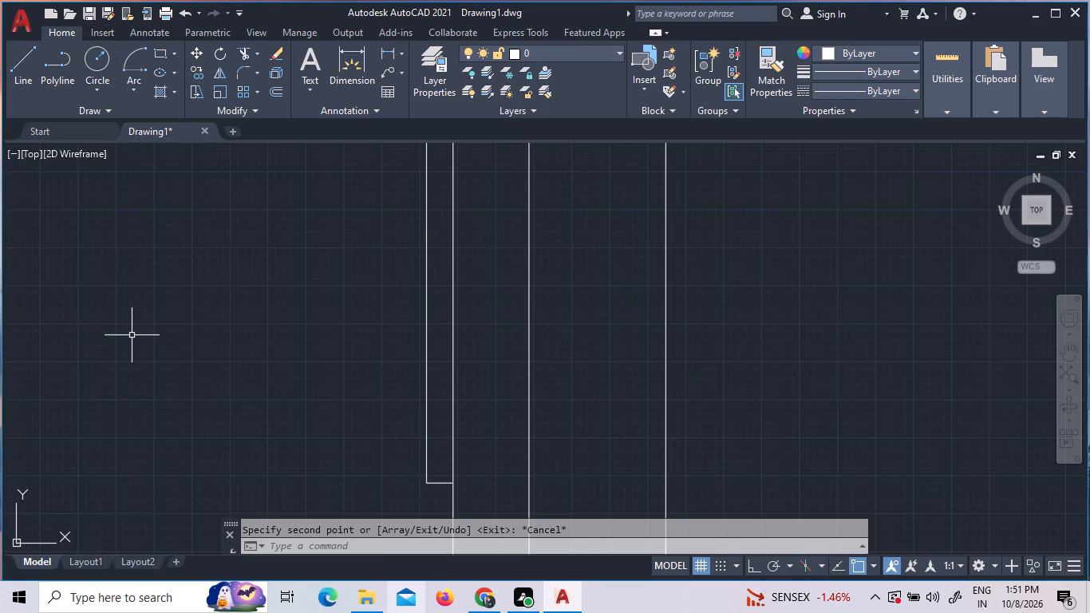
{"action": "scroll", "coordinate": [312, 176], "scroll_direction": "down", "scroll_amount": 3}
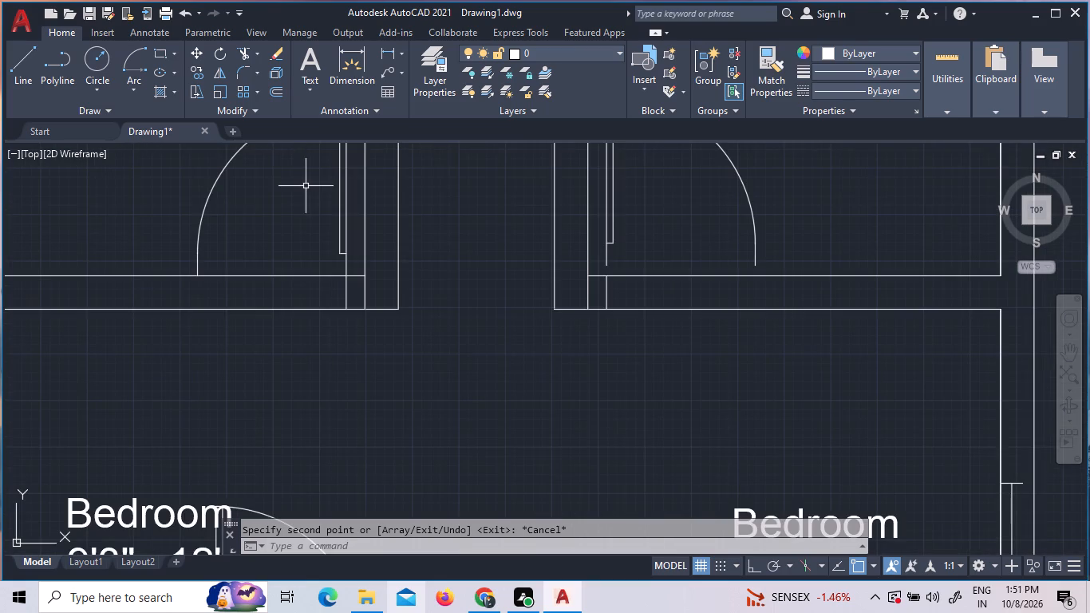
{"action": "scroll", "coordinate": [328, 278], "scroll_direction": "up", "scroll_amount": 5}
{"action": "scroll", "coordinate": [454, 242], "scroll_direction": "up", "scroll_amount": 4}
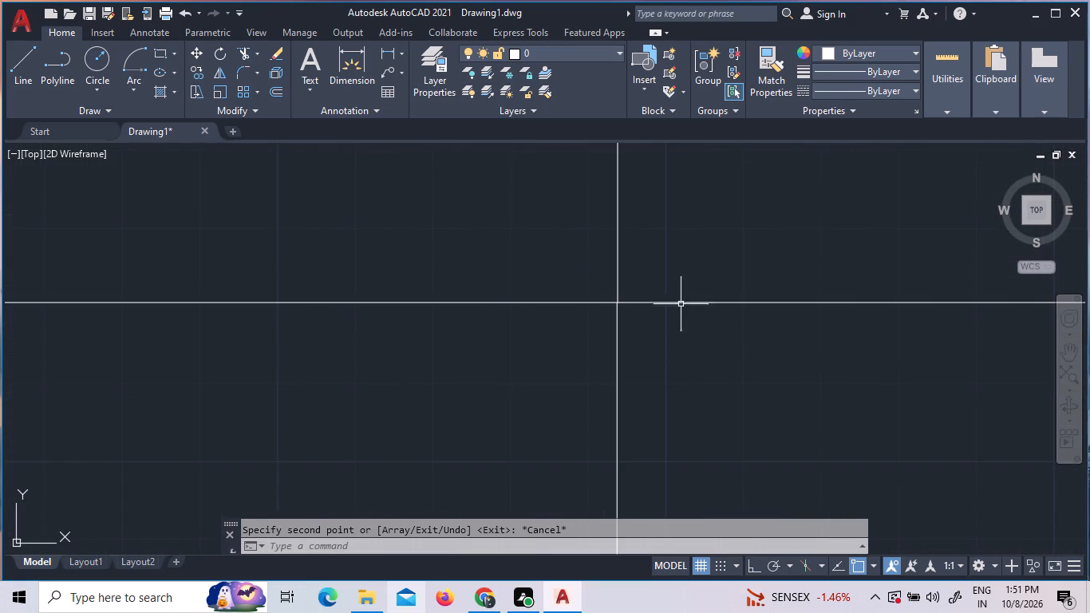
{"action": "scroll", "coordinate": [673, 298], "scroll_direction": "up", "scroll_amount": 5}
{"action": "scroll", "coordinate": [59, 322], "scroll_direction": "up", "scroll_amount": 4}
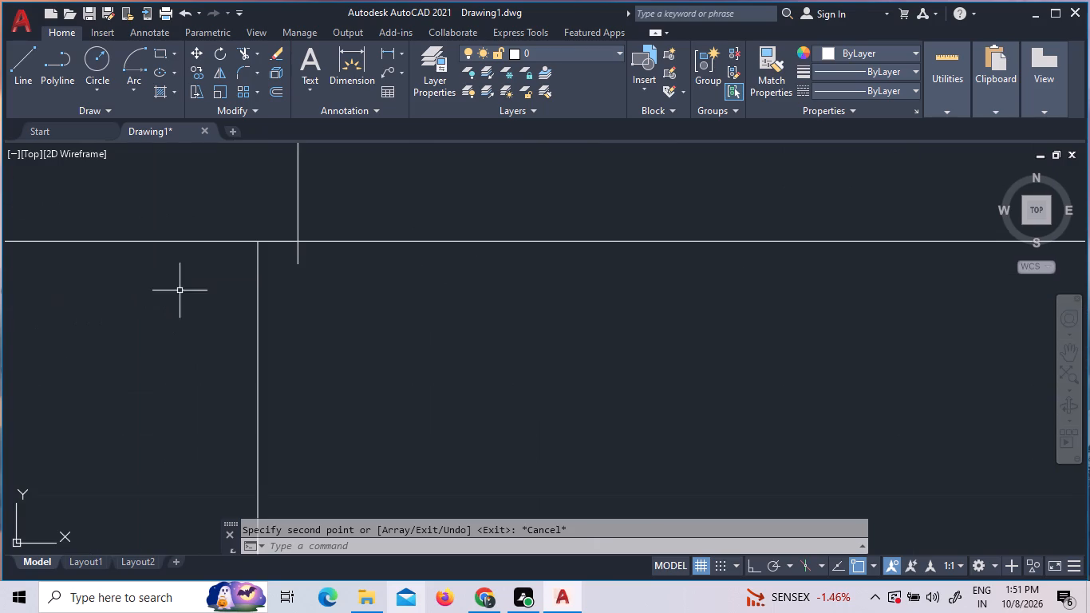
{"action": "left_click", "coordinate": [298, 265]}
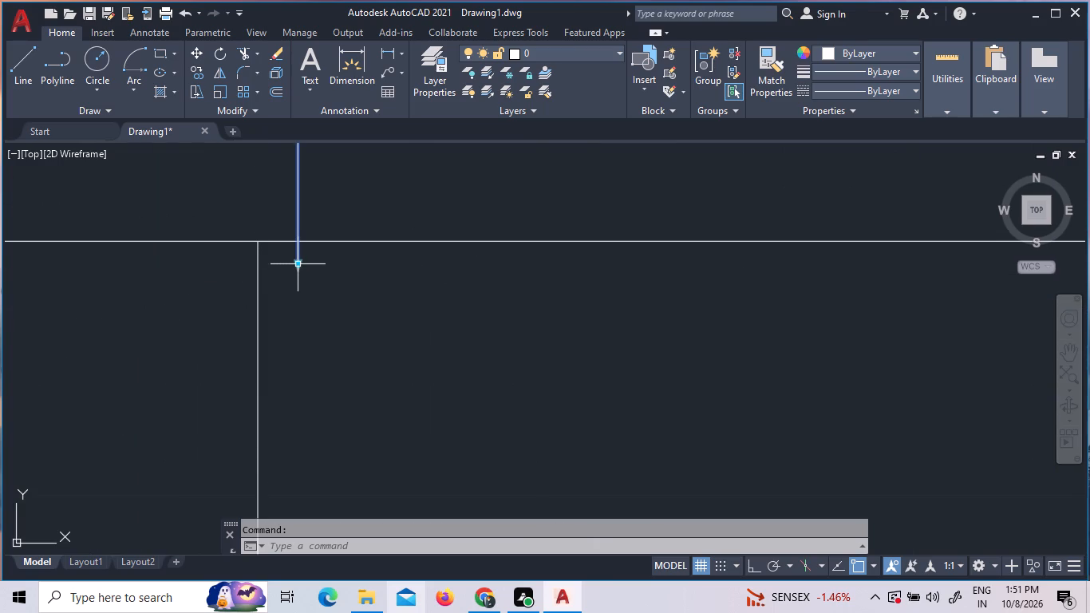
{"action": "right_click", "coordinate": [363, 316]}
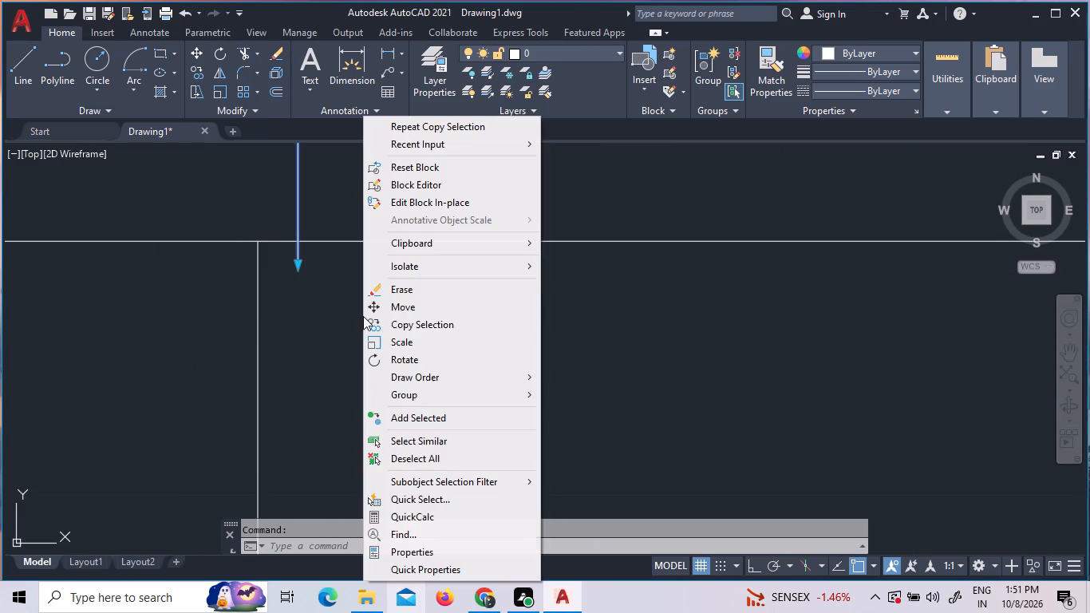
{"action": "left_click", "coordinate": [397, 311]}
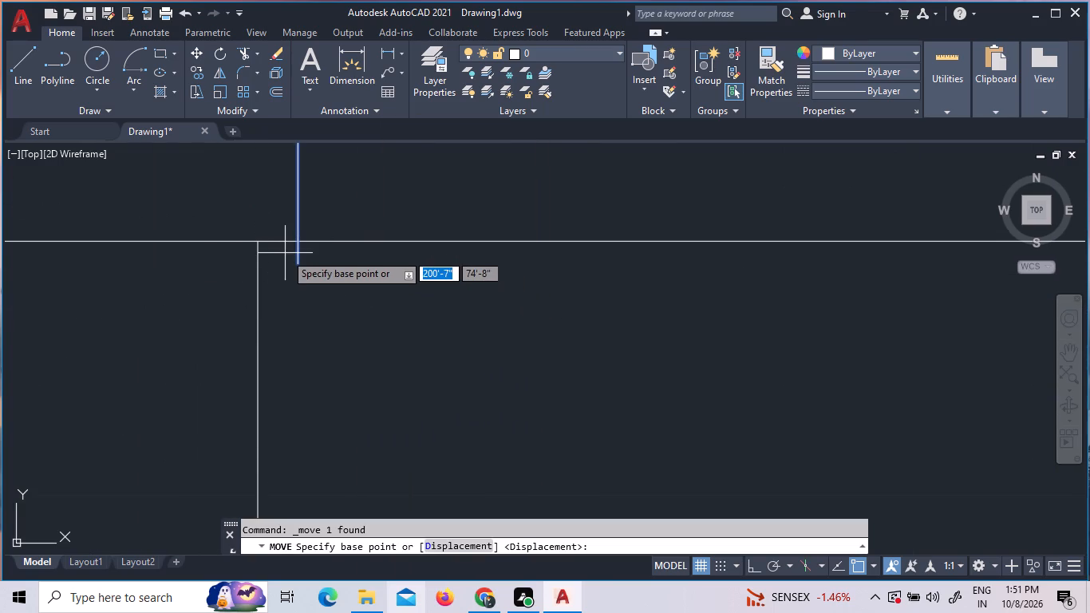
{"action": "left_click", "coordinate": [298, 263]}
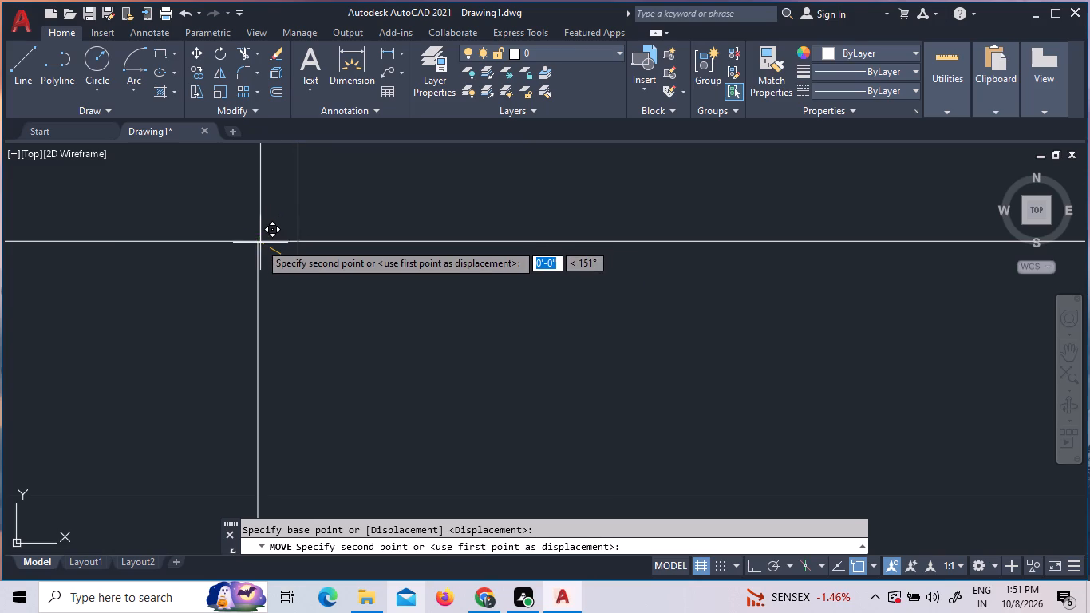
{"action": "scroll", "coordinate": [262, 239], "scroll_direction": "up", "scroll_amount": 3}
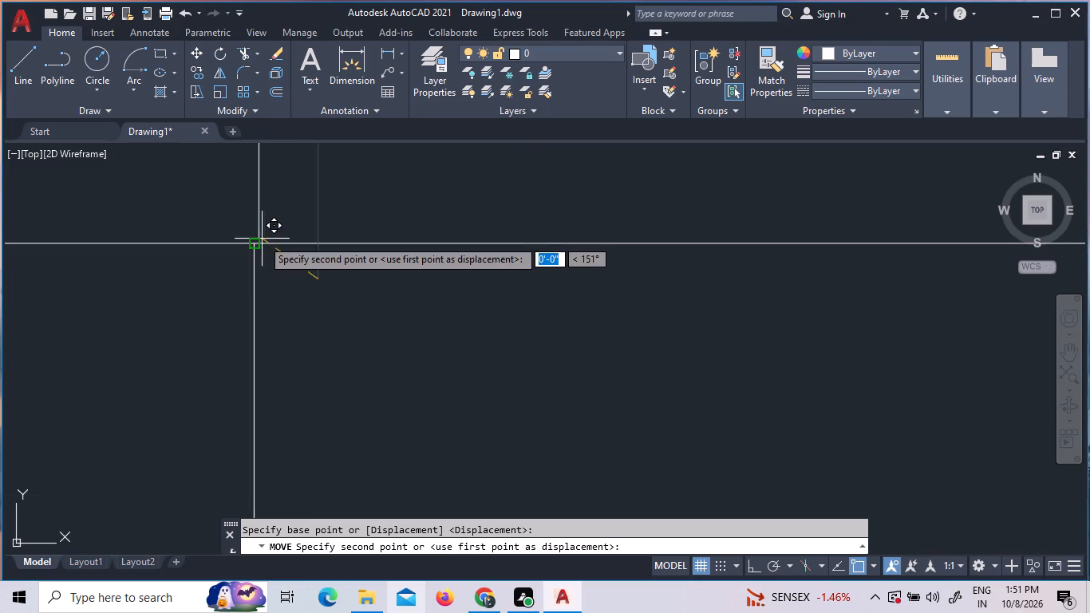
{"action": "left_click", "coordinate": [244, 245]}
{"action": "scroll", "coordinate": [264, 291], "scroll_direction": "down", "scroll_amount": 8}
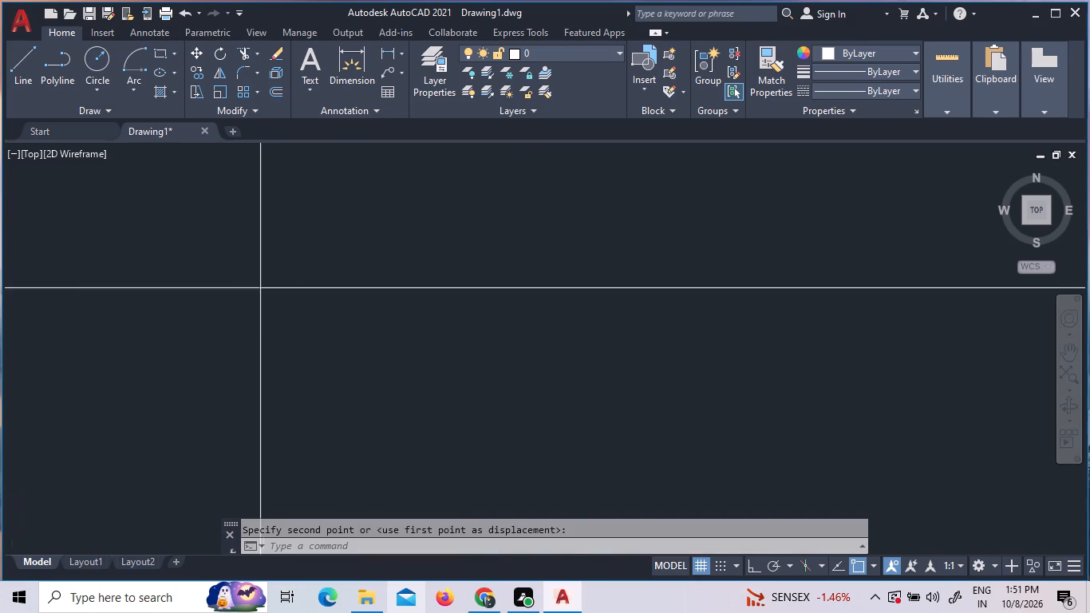
Move the upper-right room's door down so its lower hinge-side corner meets the upper end of the jamb line.
{"action": "scroll", "coordinate": [264, 294], "scroll_direction": "down", "scroll_amount": 16}
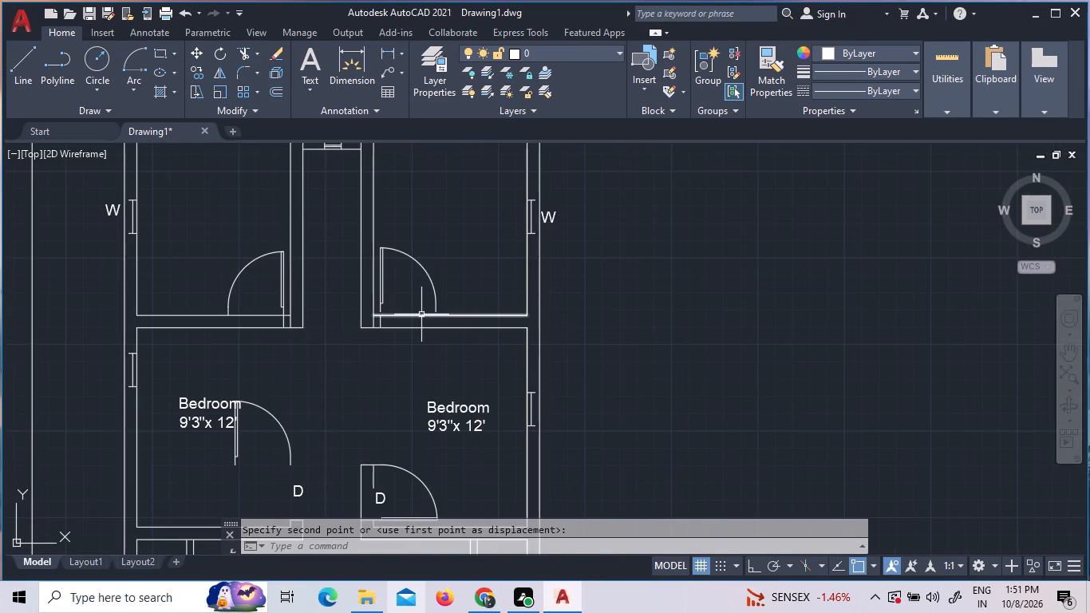
{"action": "scroll", "coordinate": [415, 314], "scroll_direction": "up", "scroll_amount": 4}
{"action": "left_click", "coordinate": [183, 288]}
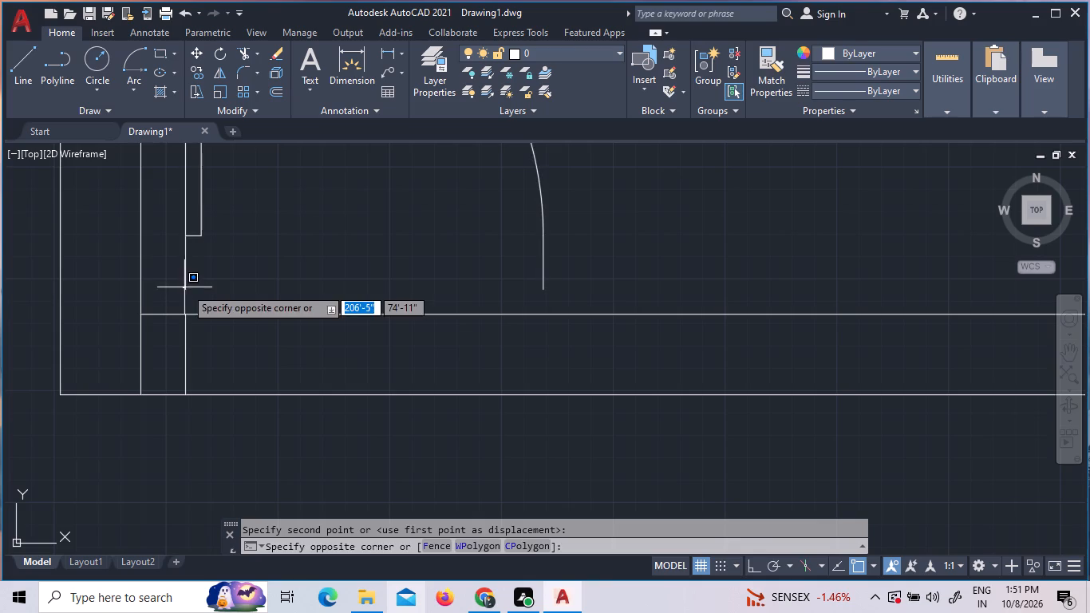
{"action": "left_click", "coordinate": [188, 280]}
{"action": "left_click", "coordinate": [184, 291]}
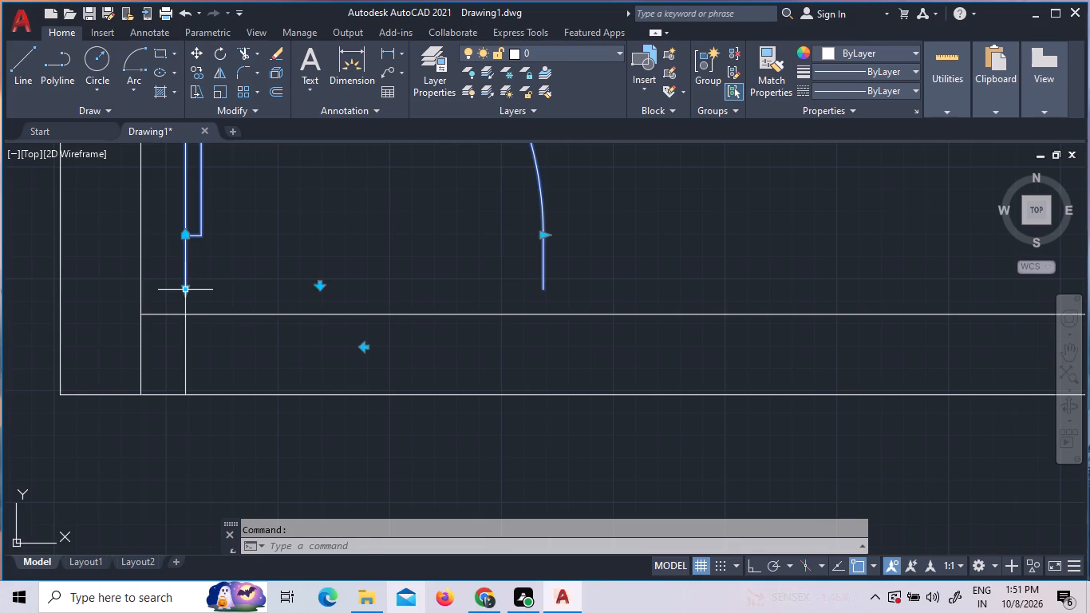
{"action": "right_click", "coordinate": [189, 290]}
{"action": "left_click", "coordinate": [227, 314]}
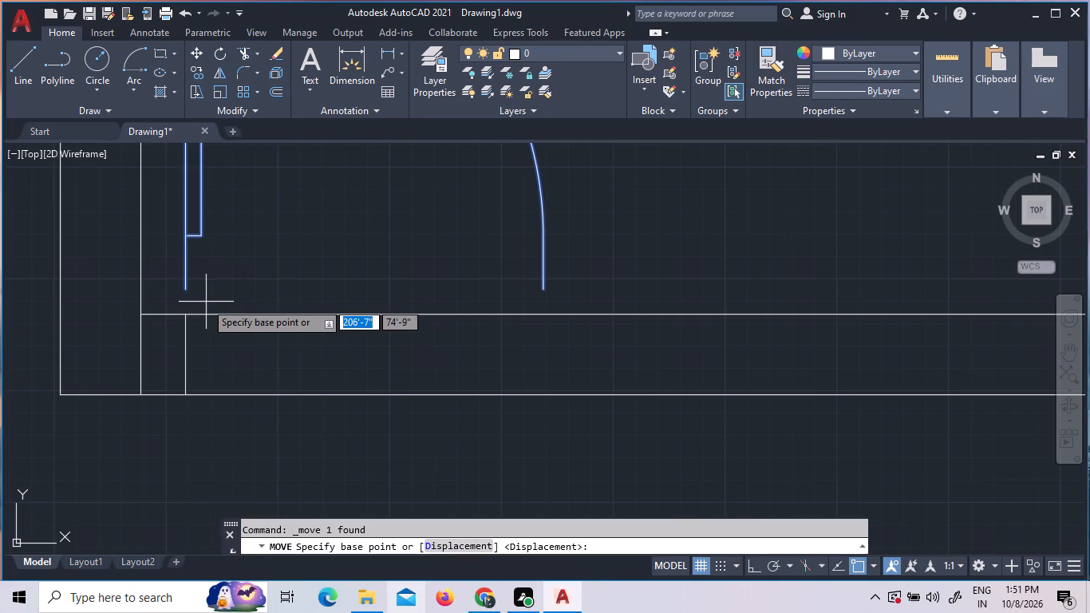
{"action": "scroll", "coordinate": [203, 302], "scroll_direction": "up", "scroll_amount": 5}
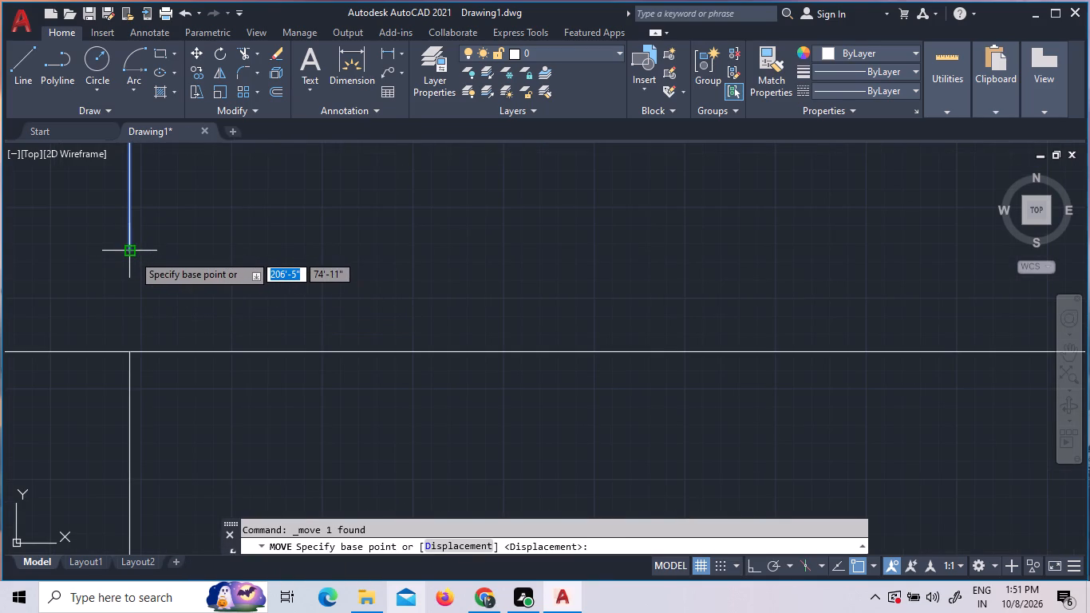
{"action": "left_click_drag", "start_coordinate": [132, 254], "coordinate": [136, 273]}
{"action": "left_click", "coordinate": [128, 353]}
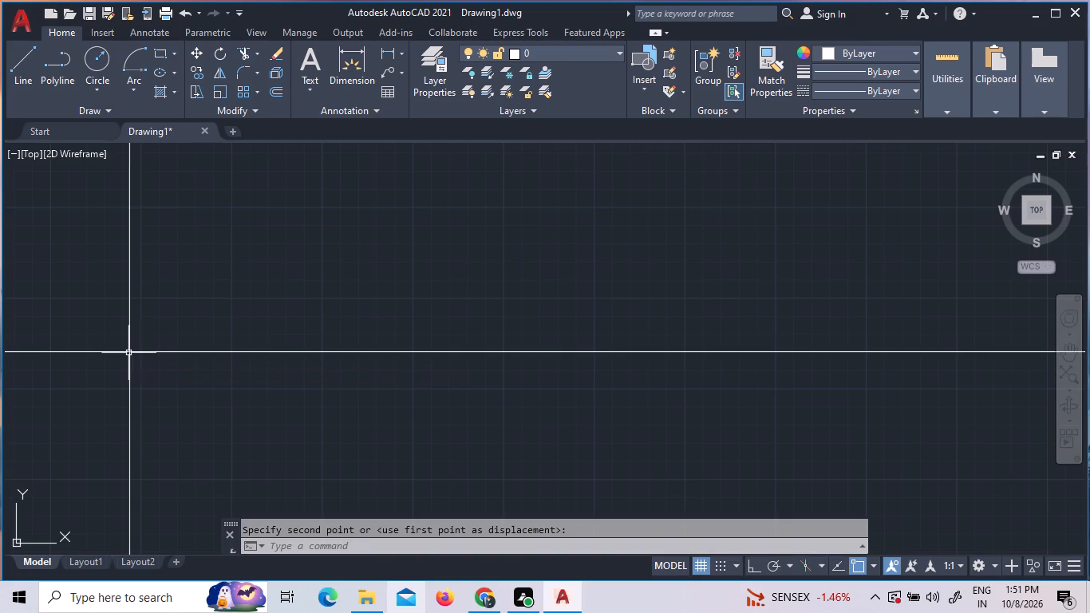
Draw a vertical 9" jamb line across the wall from the swing end of the upper-left room's door, with Ortho on.
{"action": "scroll", "coordinate": [194, 351], "scroll_direction": "down", "scroll_amount": 8}
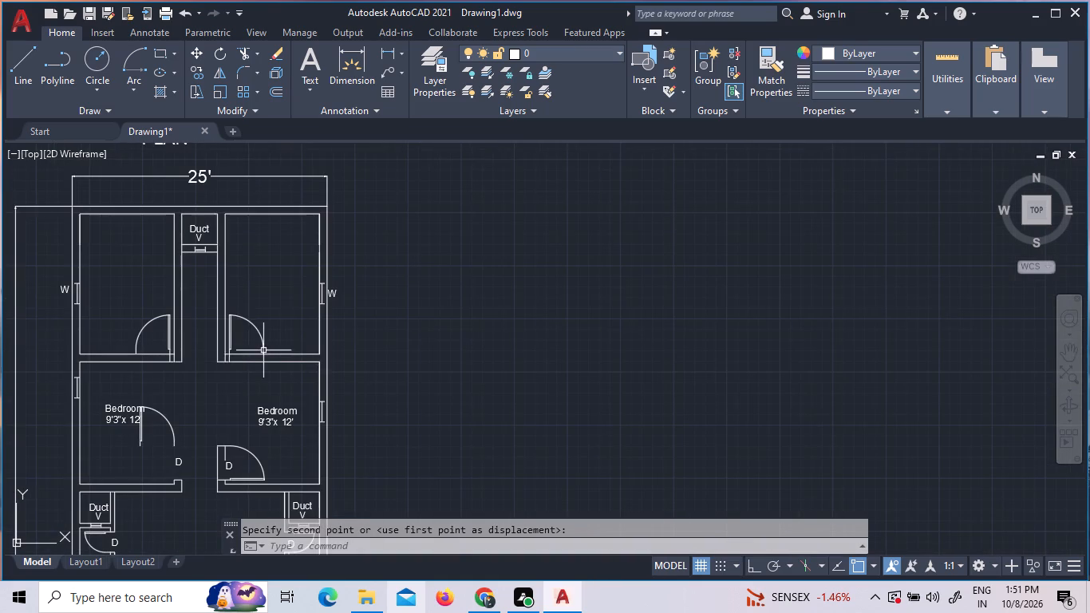
{"action": "scroll", "coordinate": [131, 381], "scroll_direction": "up", "scroll_amount": 2}
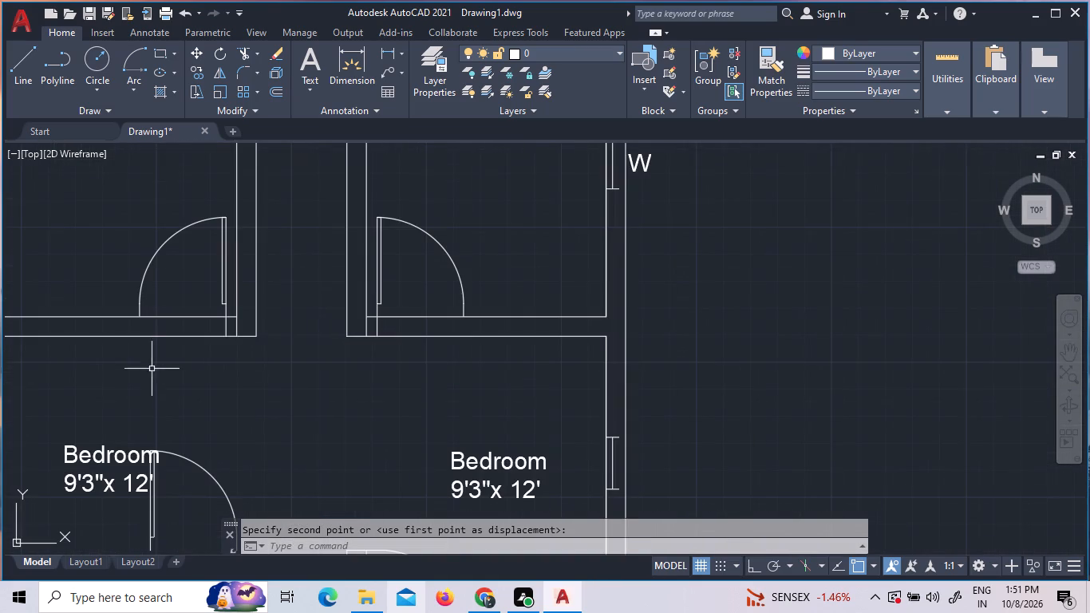
{"action": "scroll", "coordinate": [121, 336], "scroll_direction": "up", "scroll_amount": 1}
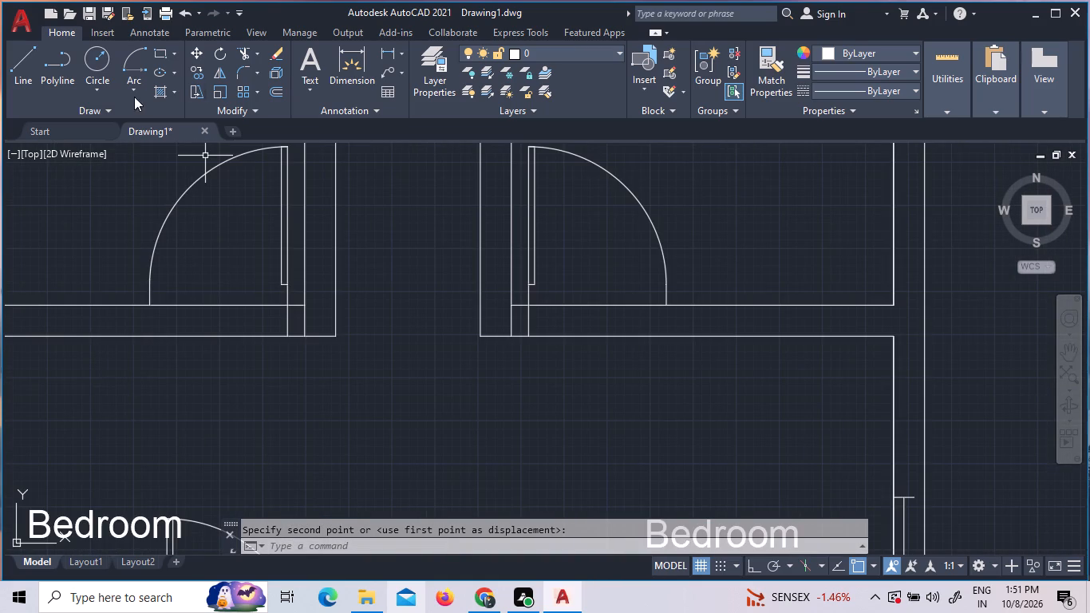
{"action": "left_click", "coordinate": [31, 82]}
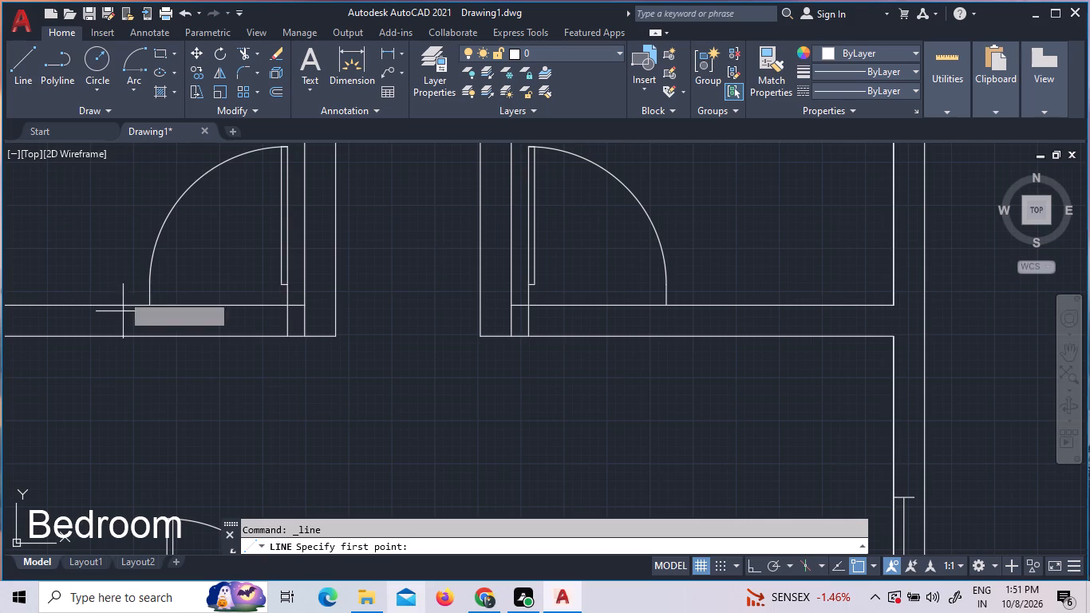
{"action": "scroll", "coordinate": [137, 306], "scroll_direction": "up", "scroll_amount": 5}
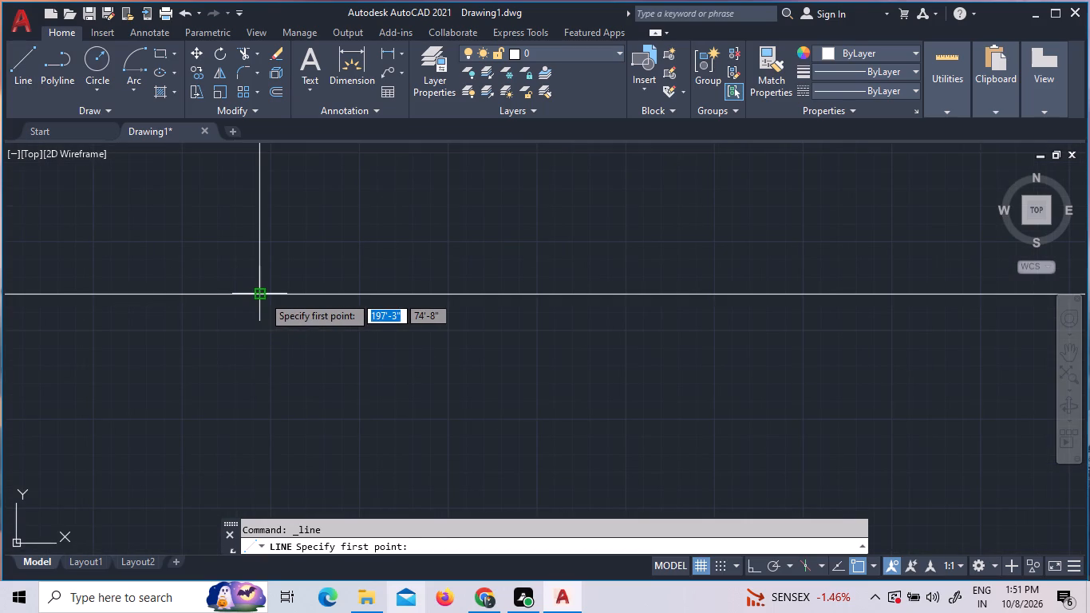
{"action": "left_click", "coordinate": [263, 295]}
{"action": "scroll", "coordinate": [267, 360], "scroll_direction": "down", "scroll_amount": 4}
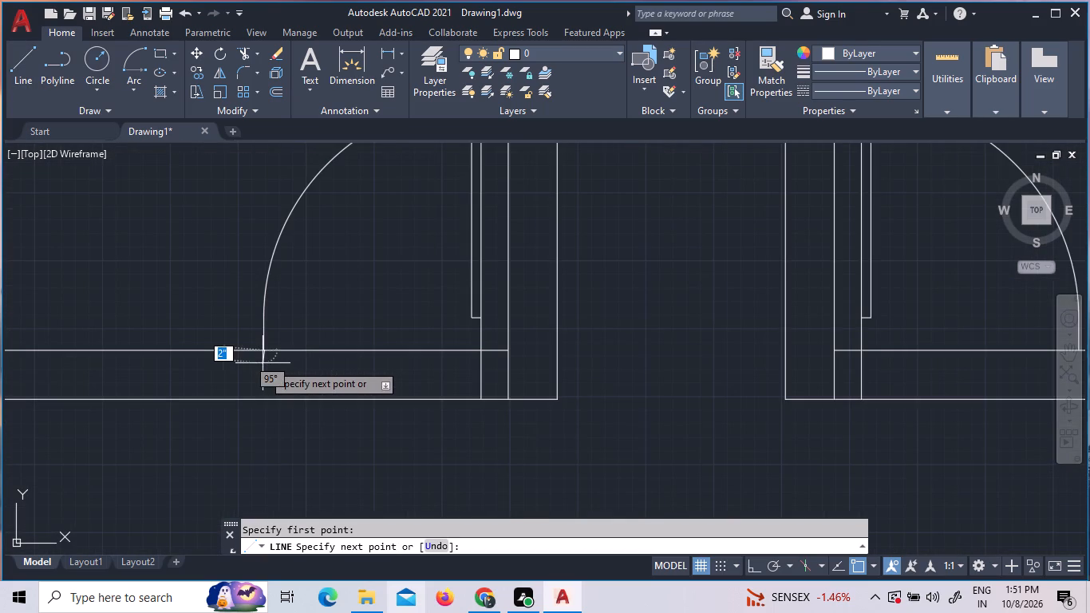
{"action": "key", "text": "F8"}
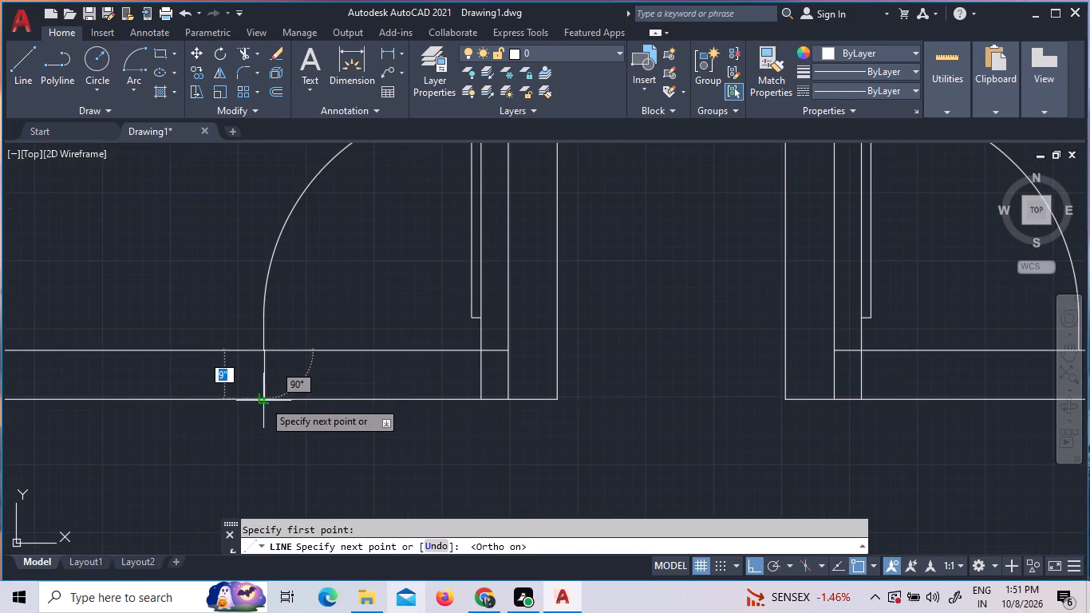
{"action": "scroll", "coordinate": [263, 404], "scroll_direction": "up", "scroll_amount": 3}
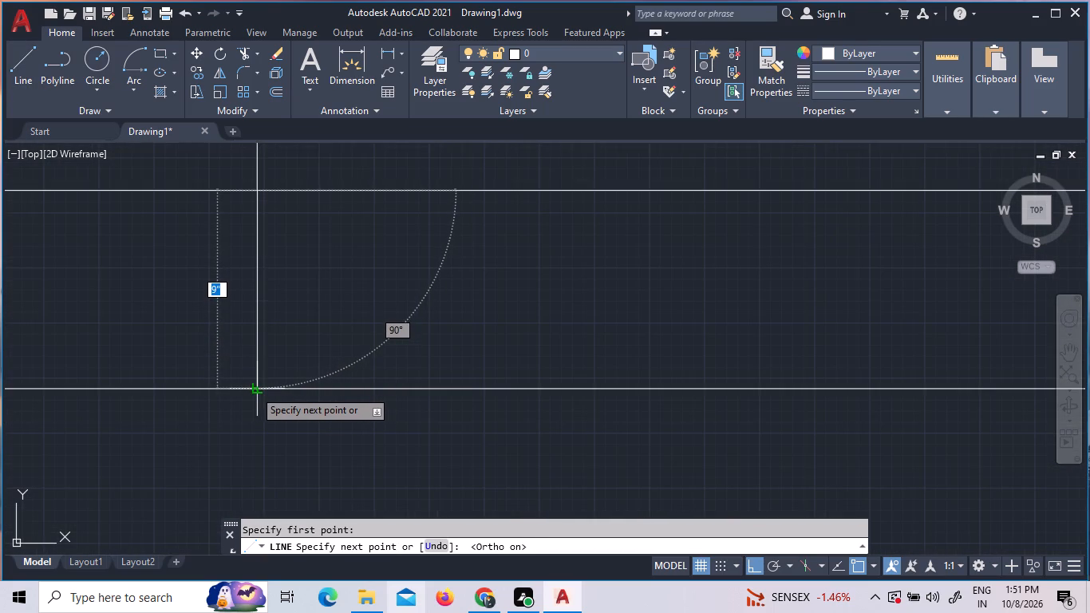
{"action": "left_click", "coordinate": [256, 389]}
{"action": "key", "text": "Escape"}
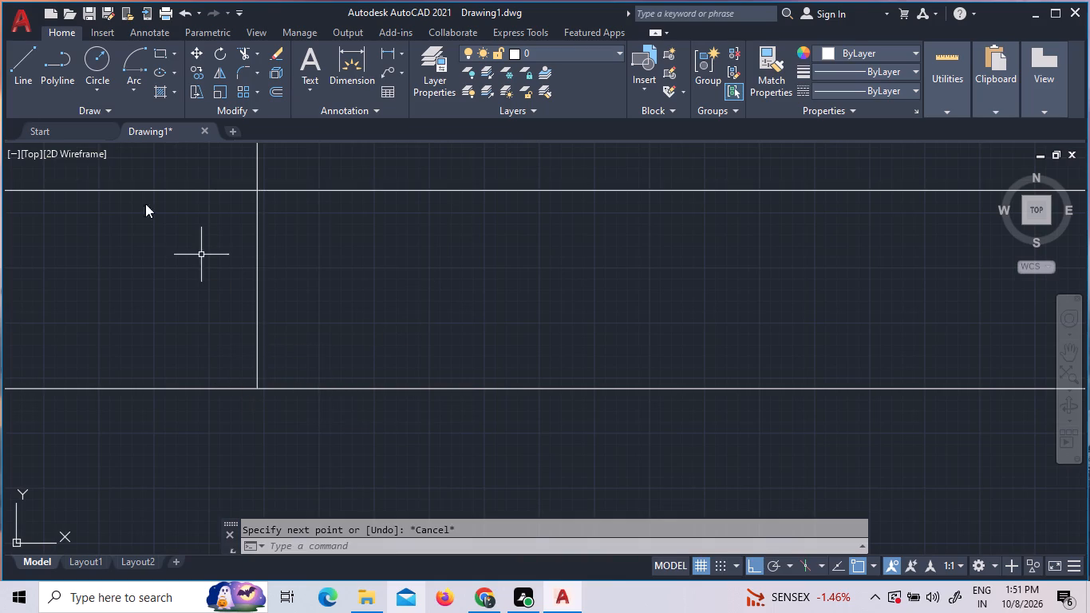
Draw a vertical 9" jamb line across the wall from the swing end of the upper-right room's door.
{"action": "left_click", "coordinate": [14, 81]}
{"action": "scroll", "coordinate": [68, 170], "scroll_direction": "down", "scroll_amount": 7}
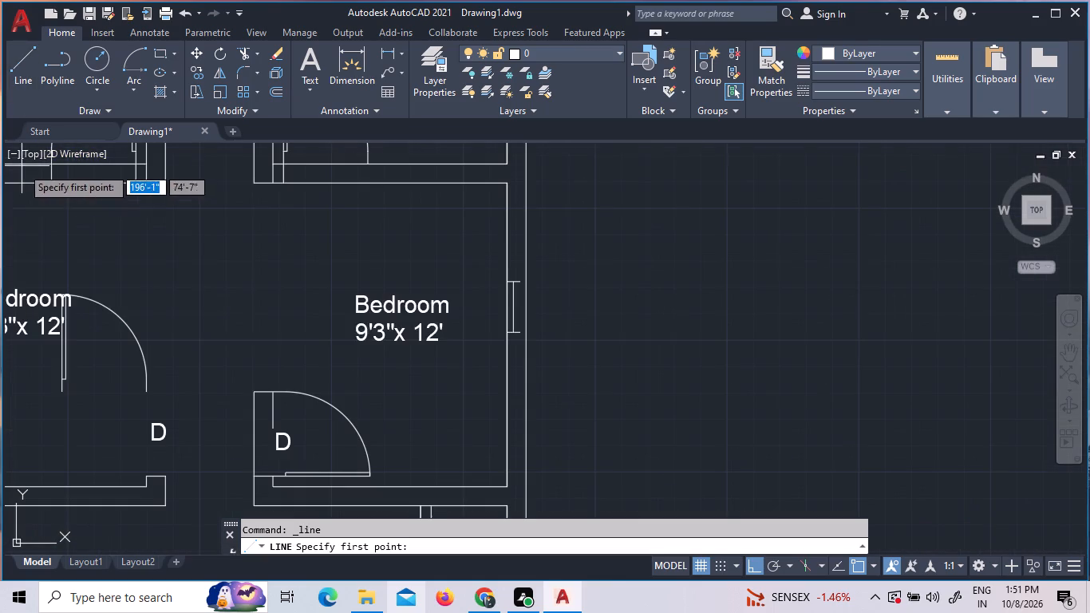
{"action": "scroll", "coordinate": [376, 148], "scroll_direction": "up", "scroll_amount": 6}
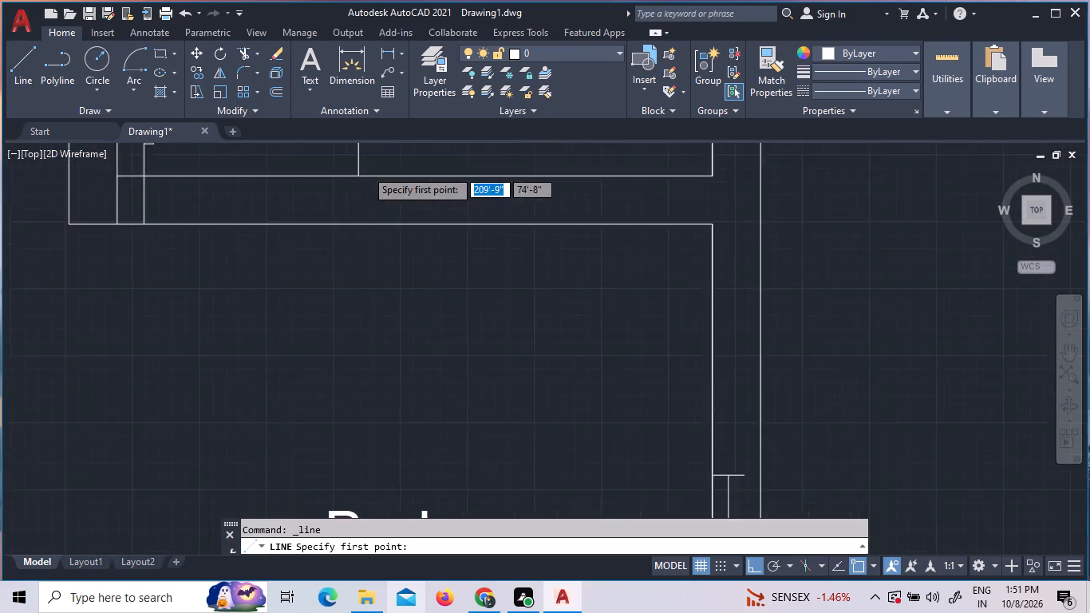
{"action": "left_click", "coordinate": [329, 197]}
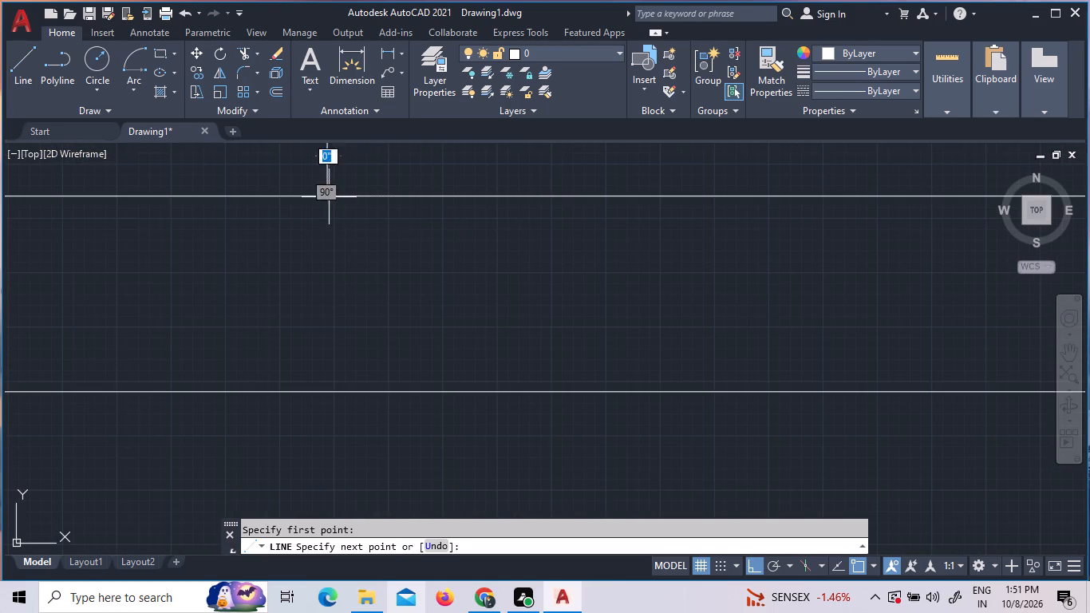
{"action": "left_click", "coordinate": [326, 393]}
{"action": "key", "text": "Escape"}
Trim both wall lines between the jambs to open the doorways of the upper-left and upper-right rooms.
{"action": "scroll", "coordinate": [341, 390], "scroll_direction": "down", "scroll_amount": 2}
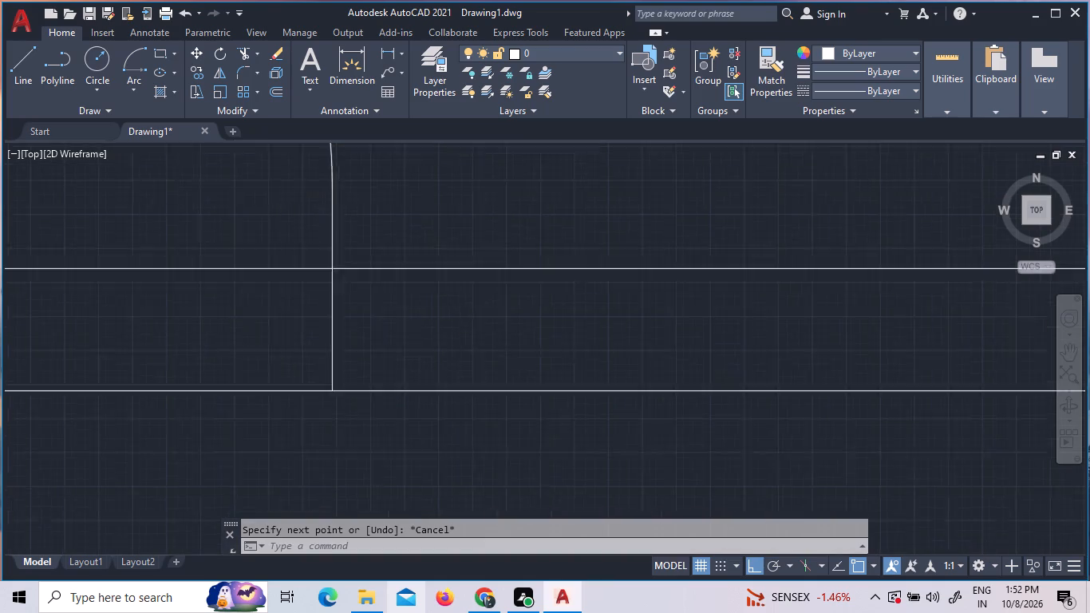
{"action": "scroll", "coordinate": [346, 379], "scroll_direction": "down", "scroll_amount": 4}
{"action": "key", "text": "t"}
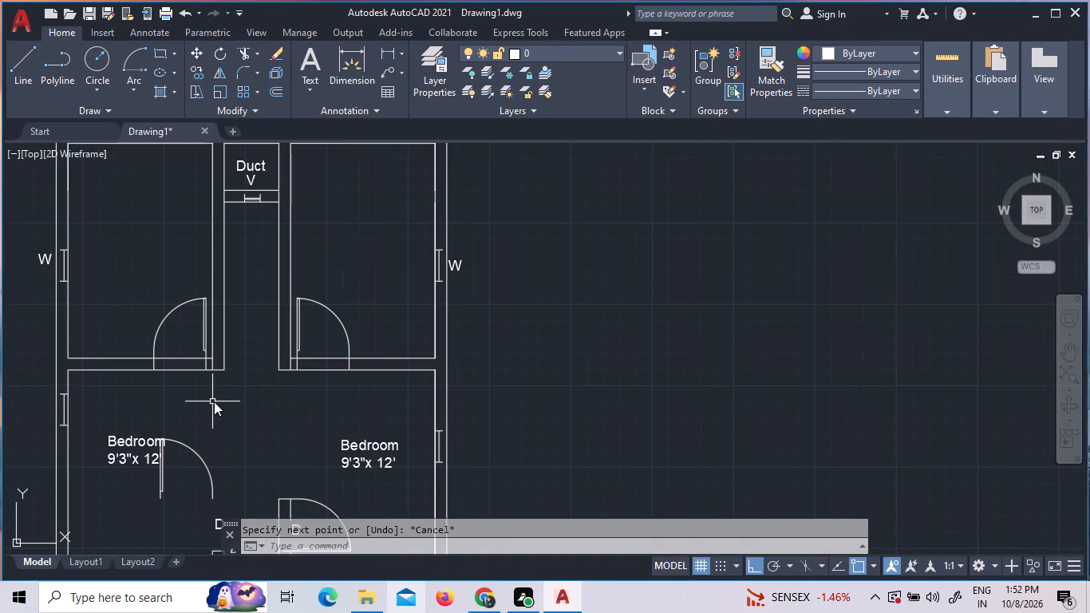
{"action": "key", "text": "r"}
{"action": "key", "text": "space"}
{"action": "key", "text": "space"}
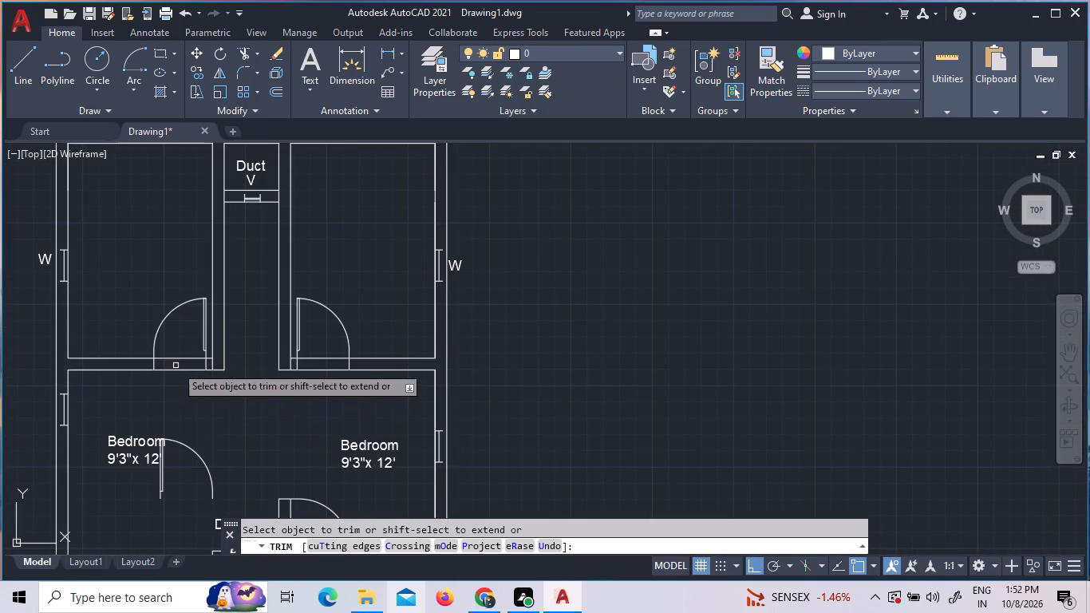
{"action": "left_click", "coordinate": [176, 366]}
{"action": "left_click", "coordinate": [179, 338]}
{"action": "left_click", "coordinate": [179, 376]}
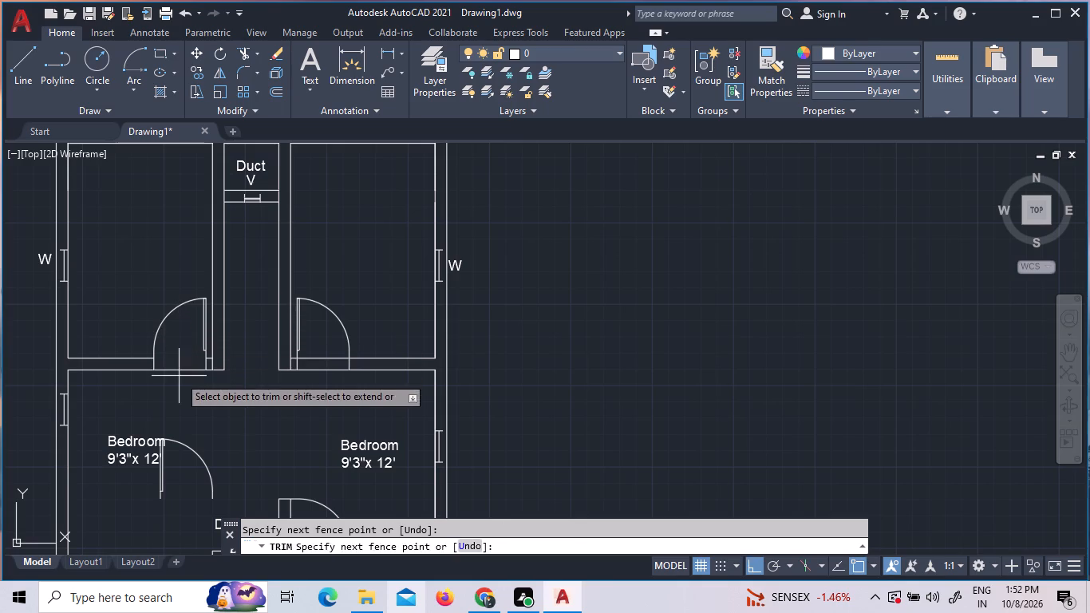
{"action": "left_click", "coordinate": [184, 348]}
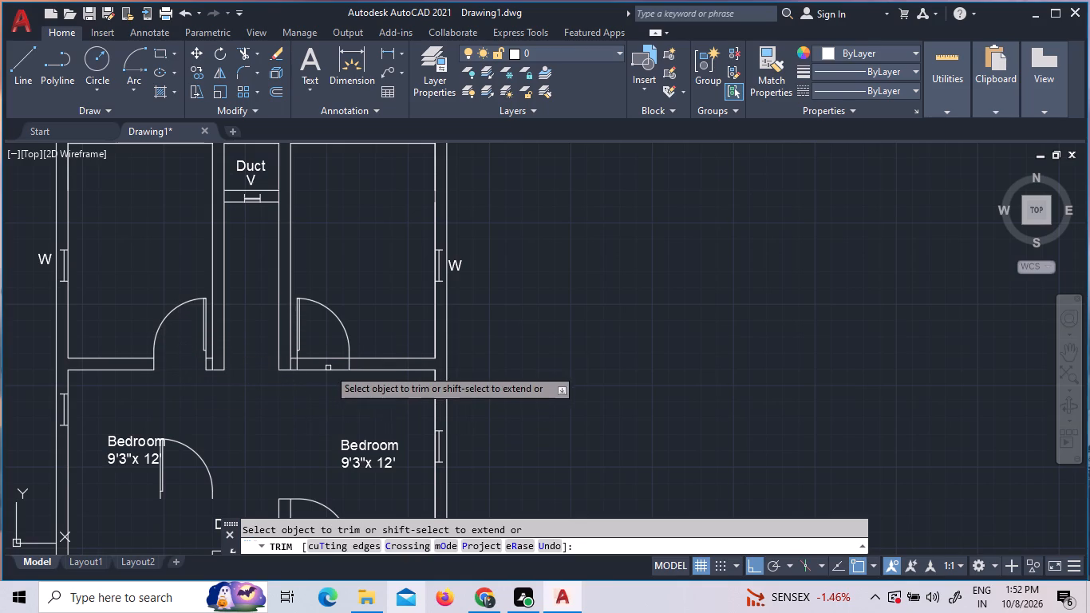
{"action": "left_click", "coordinate": [343, 379]}
{"action": "left_click", "coordinate": [328, 350]}
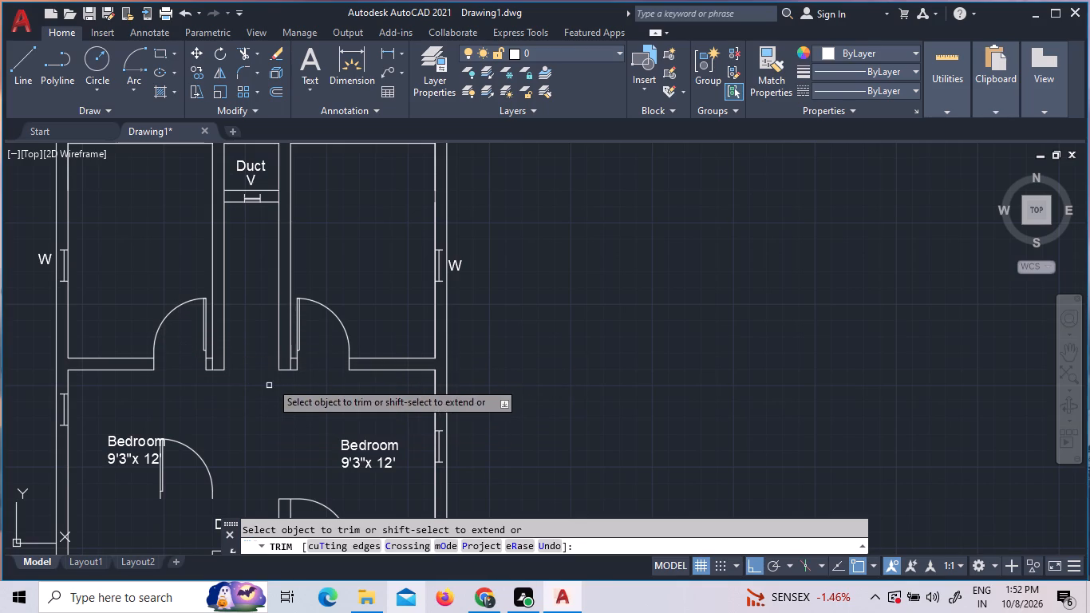
Trim the leftover line pieces inside the wall between each hinge-side jamb and the central passage walls.
{"action": "left_click", "coordinate": [290, 362]}
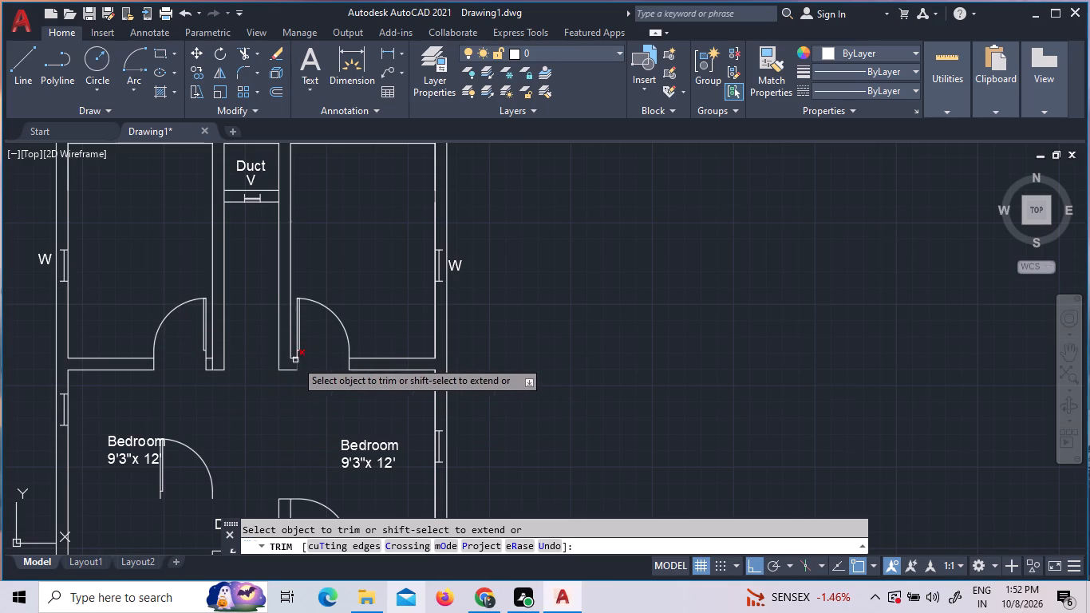
{"action": "left_click", "coordinate": [210, 364]}
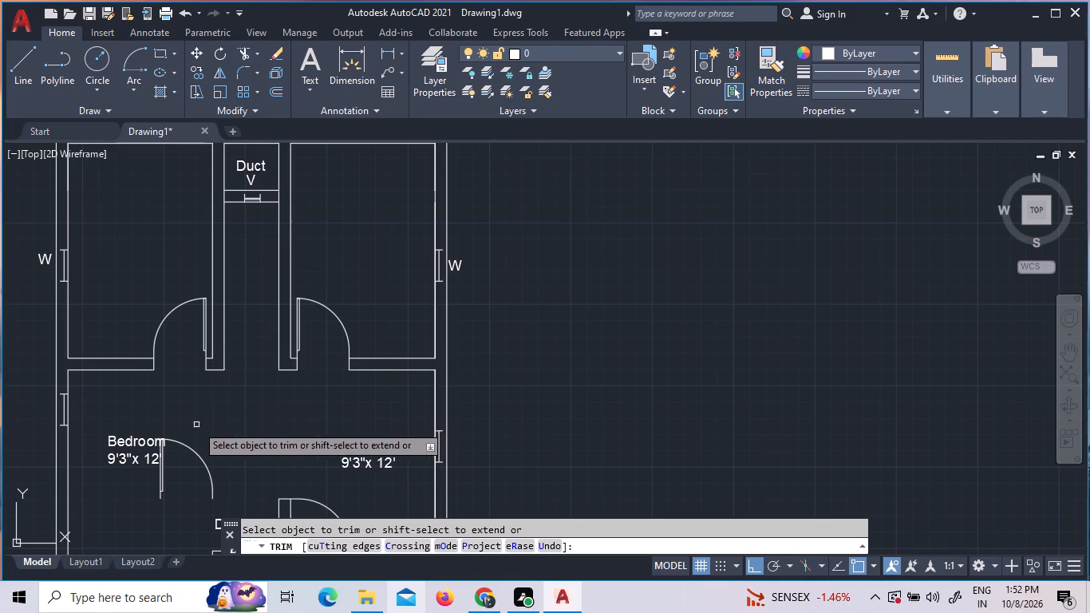
{"action": "key", "text": "Escape"}
Copy the left "Bedroom 9'3"x 12'" label straight up into the upper-left room.
{"action": "left_click", "coordinate": [134, 461]}
{"action": "right_click", "coordinate": [133, 459]}
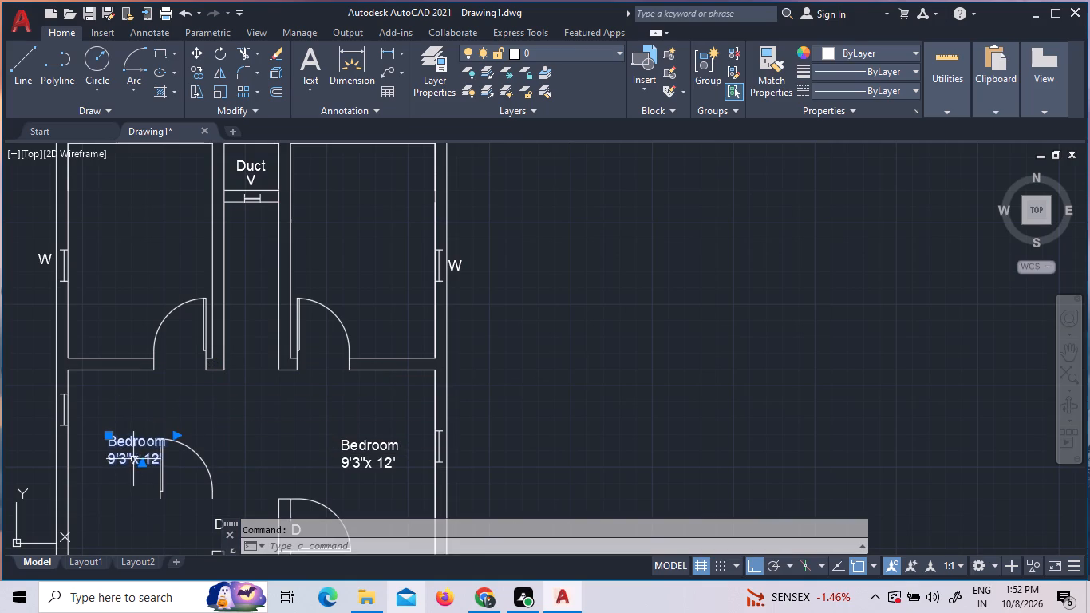
{"action": "left_click", "coordinate": [225, 199]}
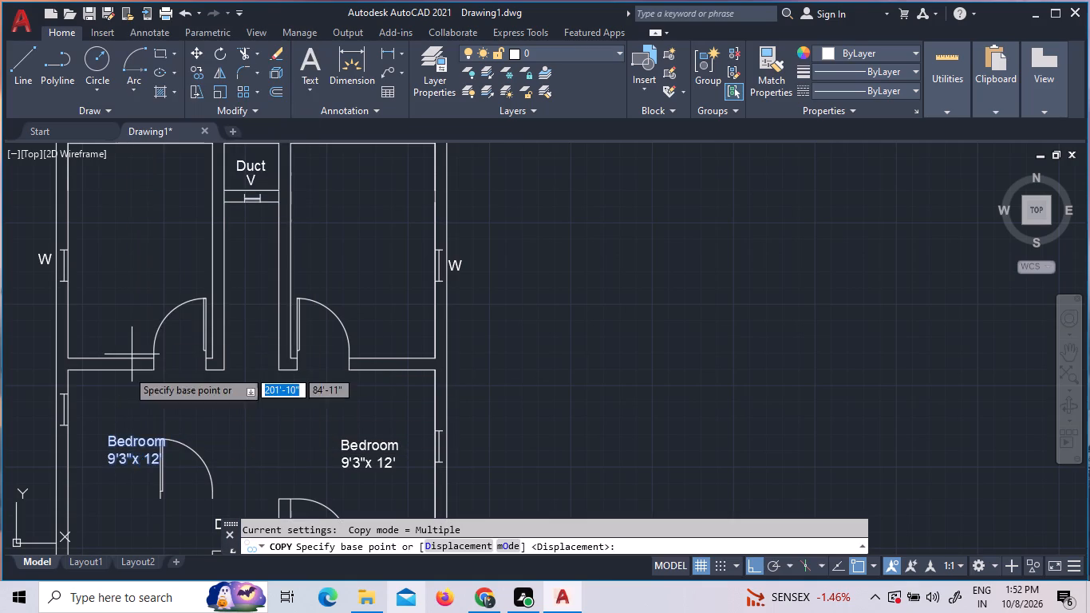
{"action": "left_click", "coordinate": [116, 453]}
{"action": "left_click", "coordinate": [127, 255]}
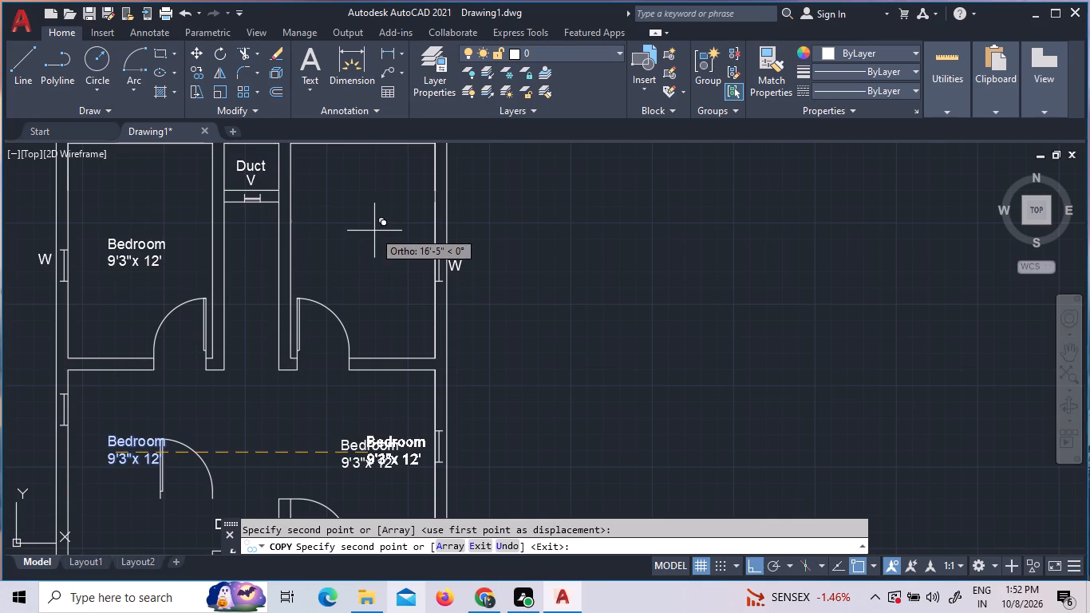
{"action": "key", "text": "Escape"}
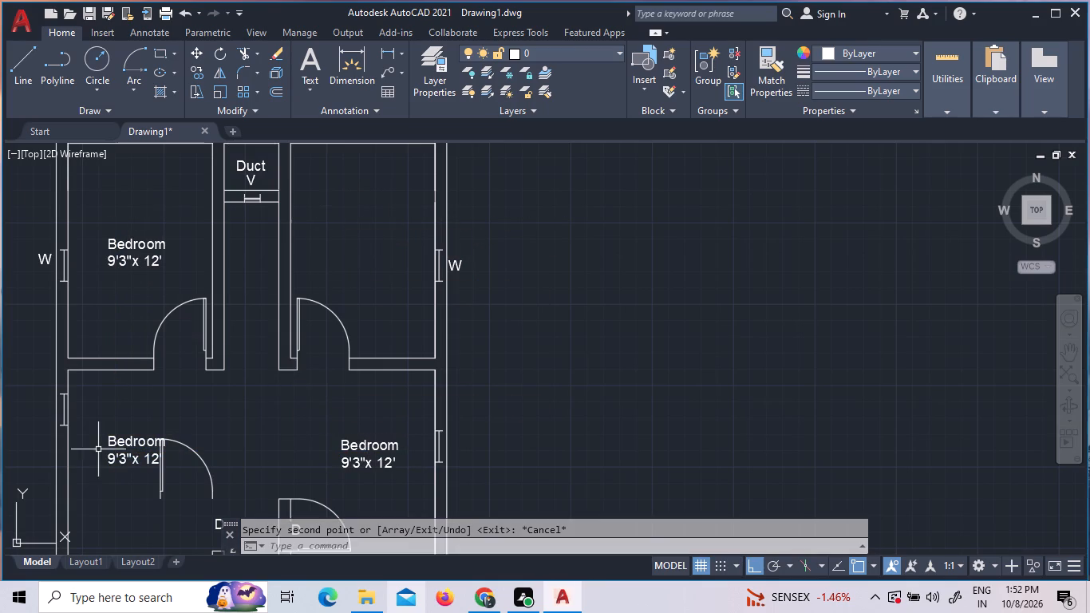
Delete the original Bedroom label beside the loose door in the space below the upper-left room.
{"action": "left_click", "coordinate": [132, 442]}
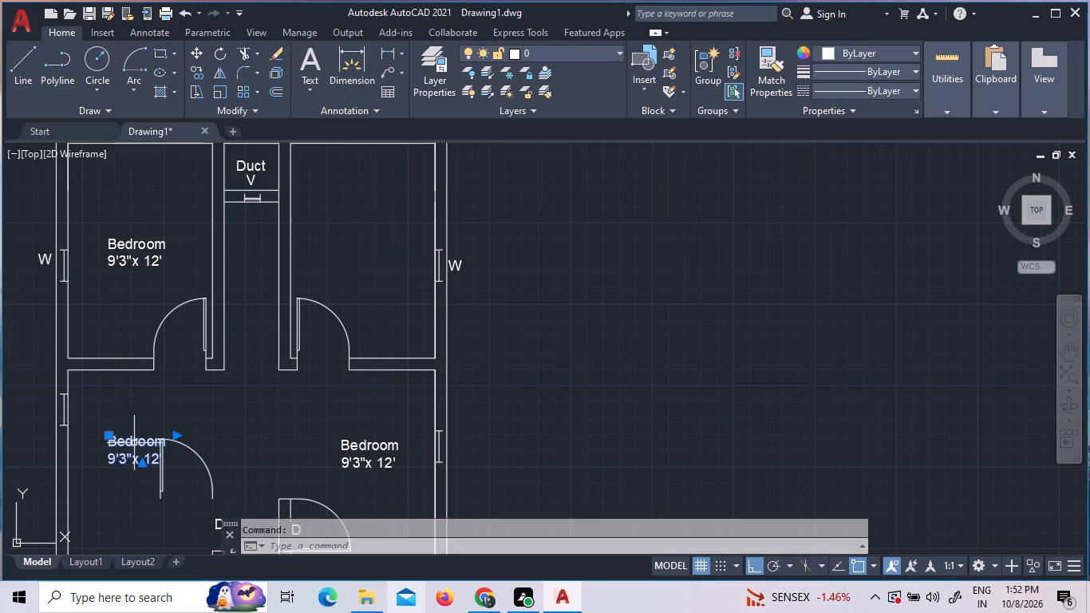
{"action": "key", "text": "Delete"}
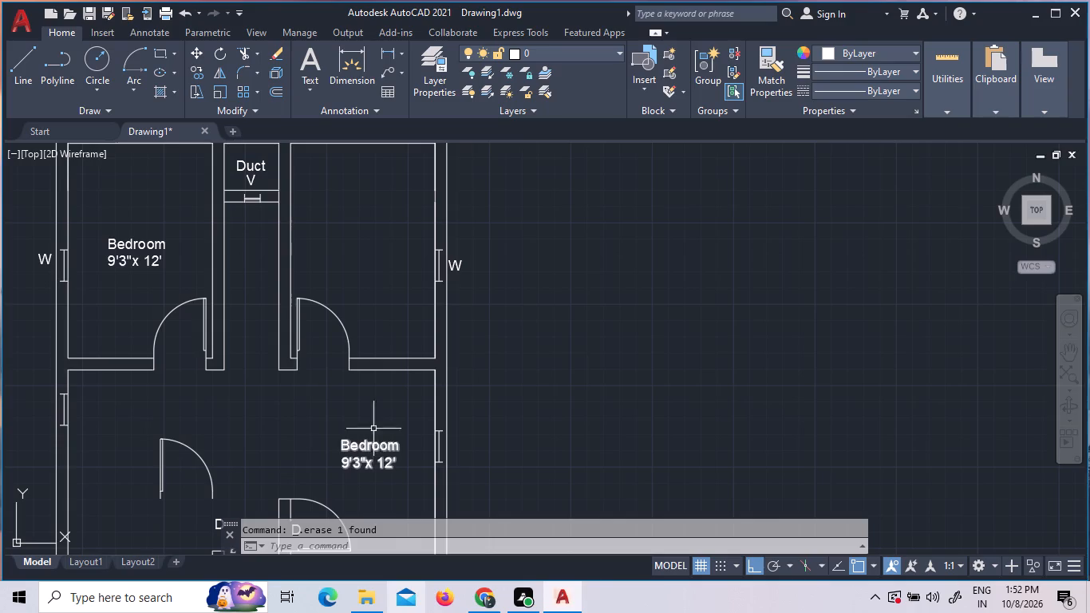
Measure the upper-left room and set the size in its Bedroom label to 9'3"x 13'9".
{"action": "middle_click_drag", "start_coordinate": [524, 370], "coordinate": [535, 443]}
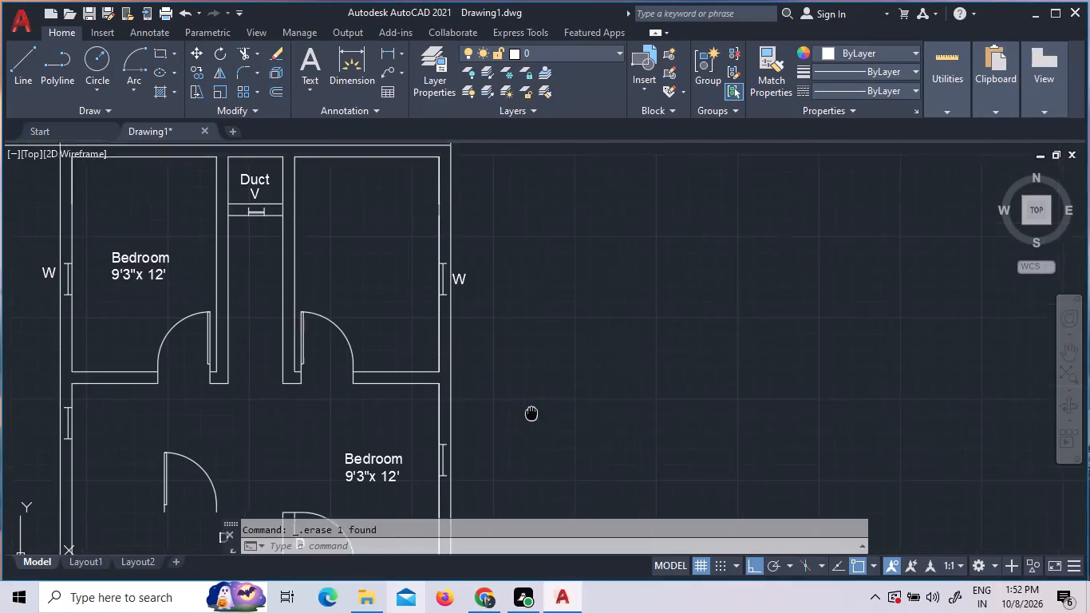
{"action": "middle_click_drag", "start_coordinate": [535, 443], "coordinate": [536, 458]}
{"action": "left_click", "coordinate": [934, 67]}
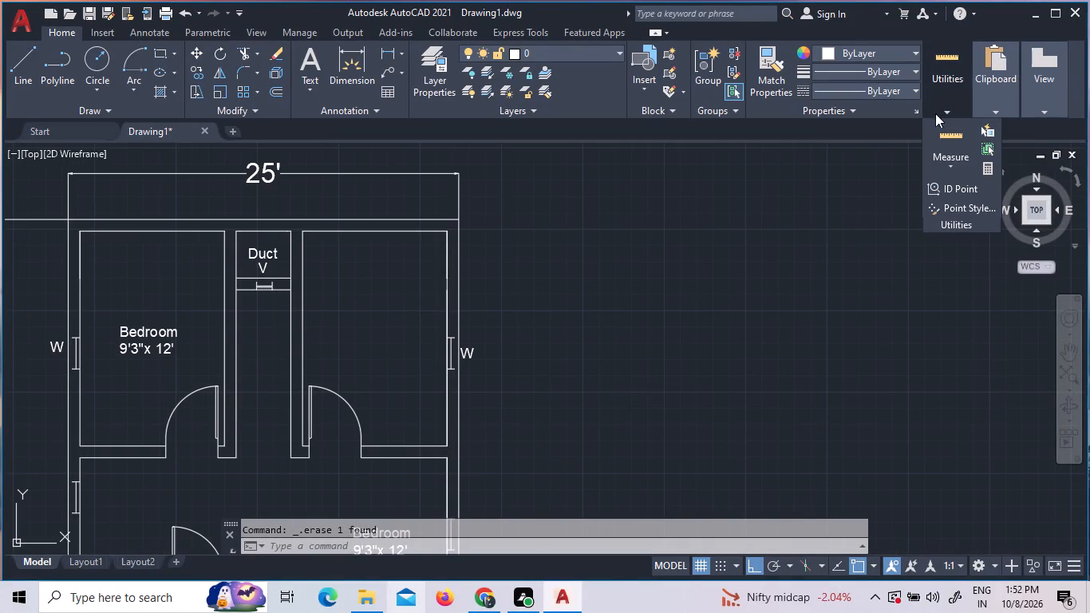
{"action": "left_click", "coordinate": [935, 139]}
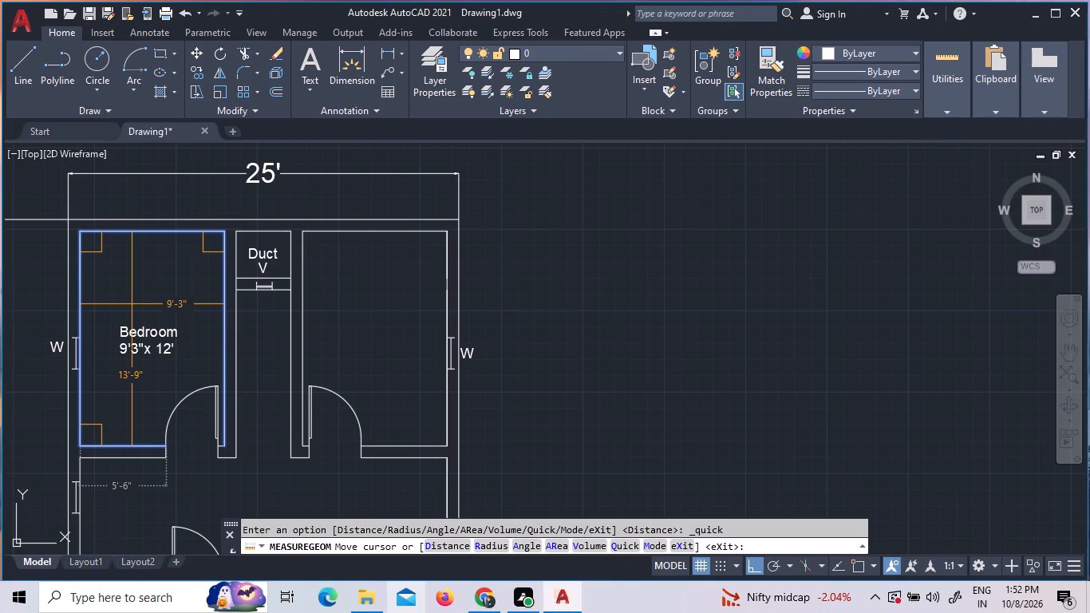
{"action": "key", "text": "Escape"}
{"action": "triple_click", "coordinate": [168, 344]}
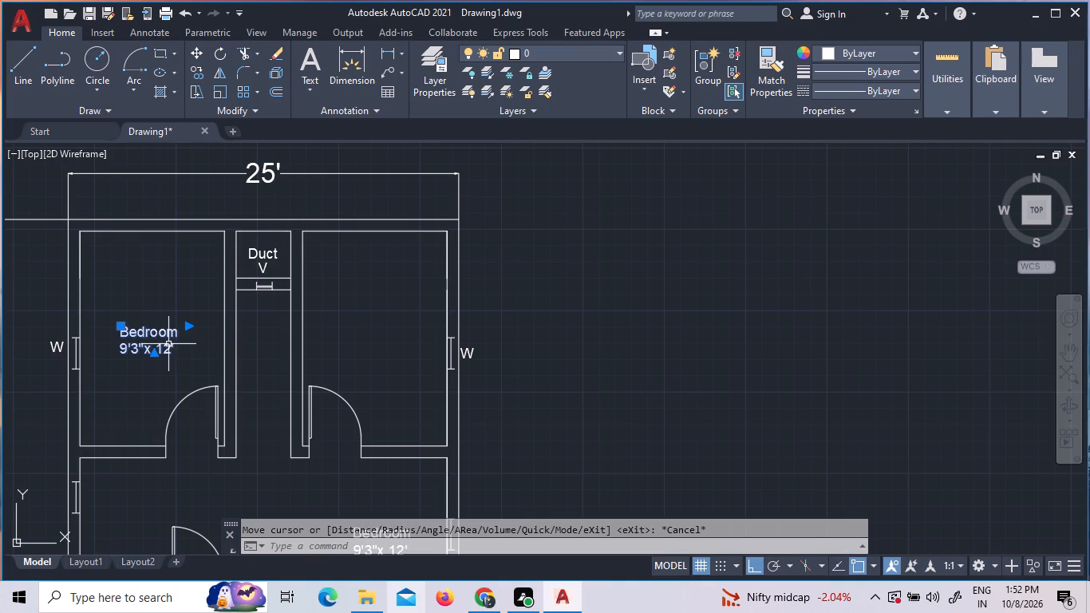
{"action": "left_click_drag", "start_coordinate": [181, 346], "coordinate": [163, 355]}
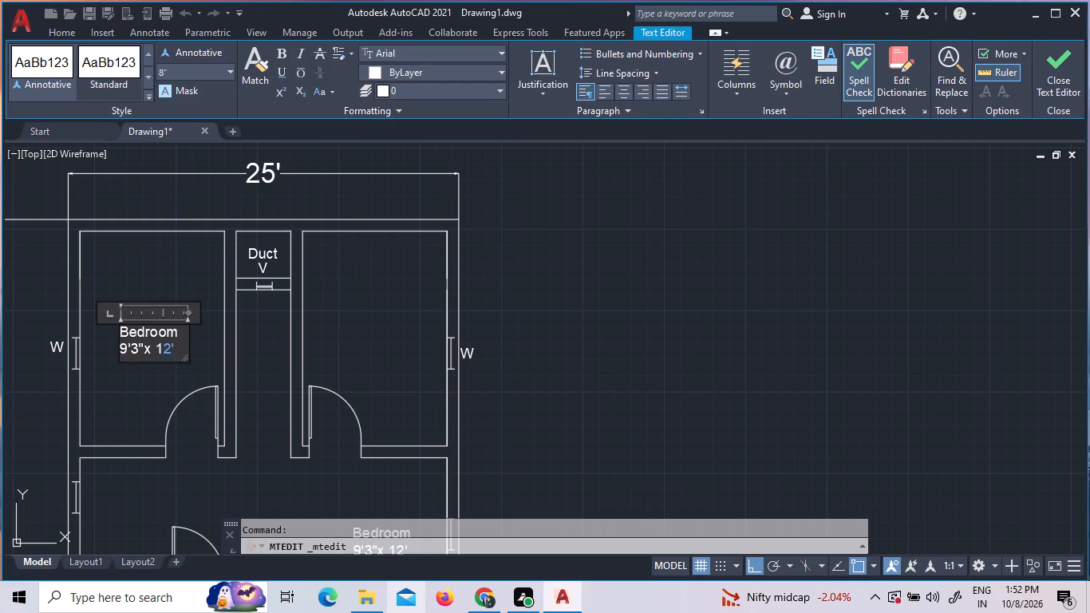
{"action": "type", "text": "3'"}
{"action": "type", "text": "9\""}
{"action": "left_click", "coordinate": [144, 378]}
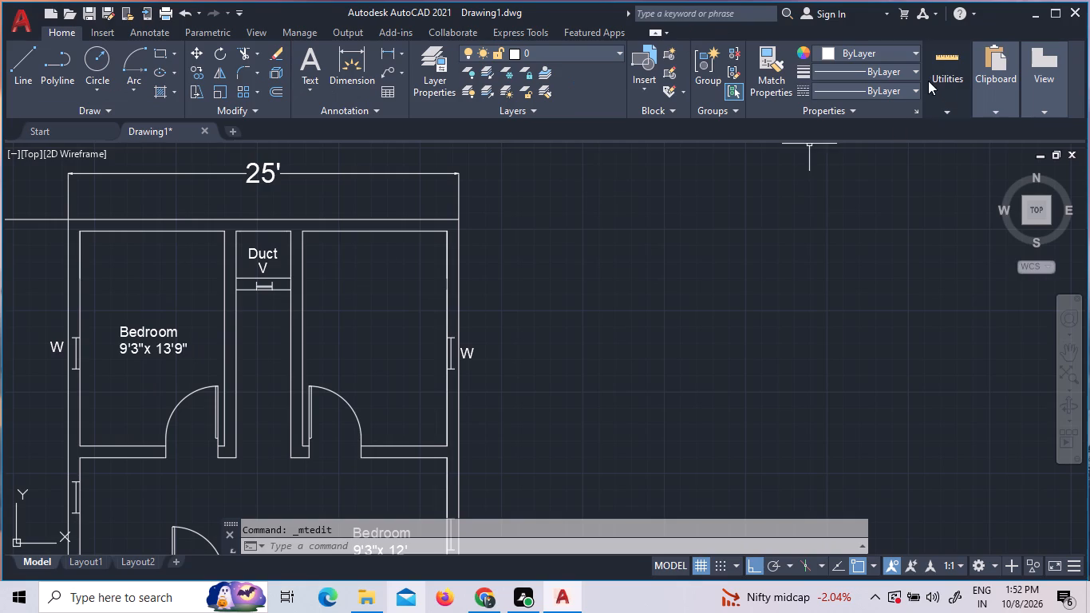
Measure the upper-right room and copy the upper-left "Bedroom 9'3"x 13'9"" label straight across into it.
{"action": "left_click", "coordinate": [928, 81]}
{"action": "left_click", "coordinate": [942, 123]}
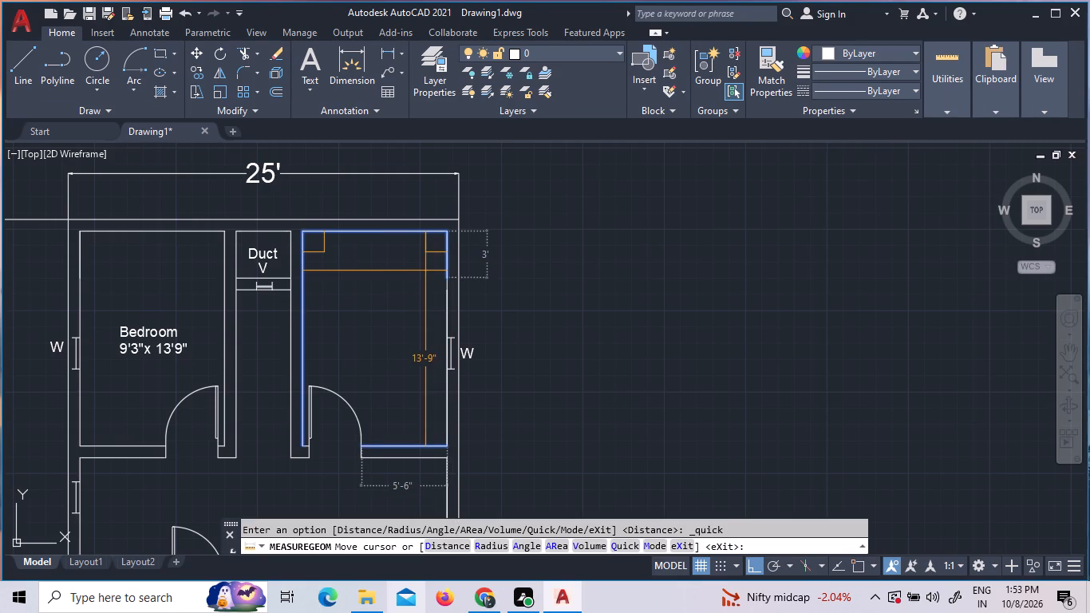
{"action": "left_click", "coordinate": [424, 268]}
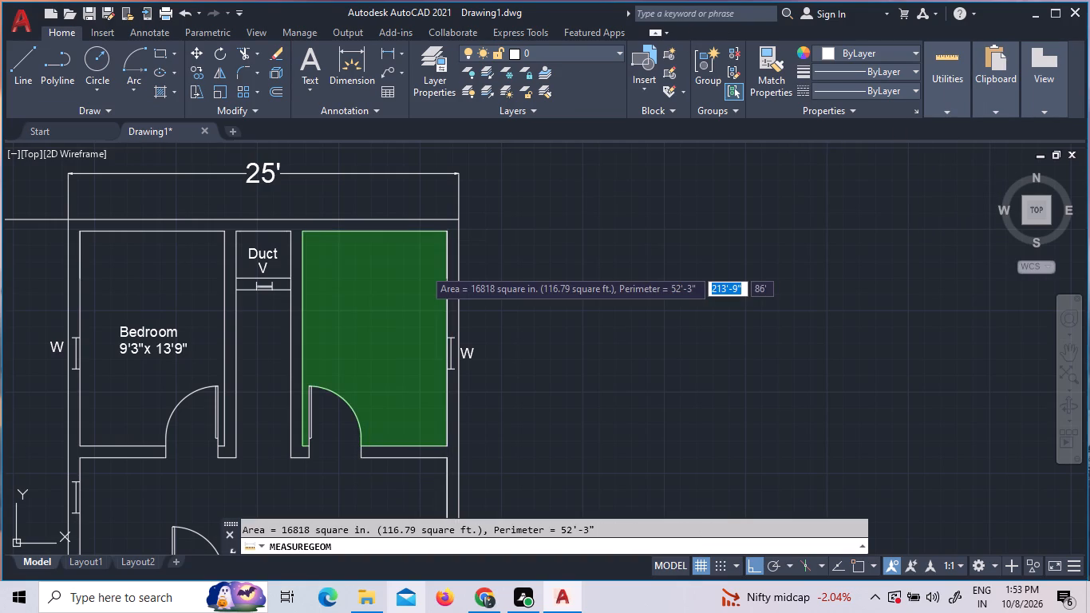
{"action": "key", "text": "Escape"}
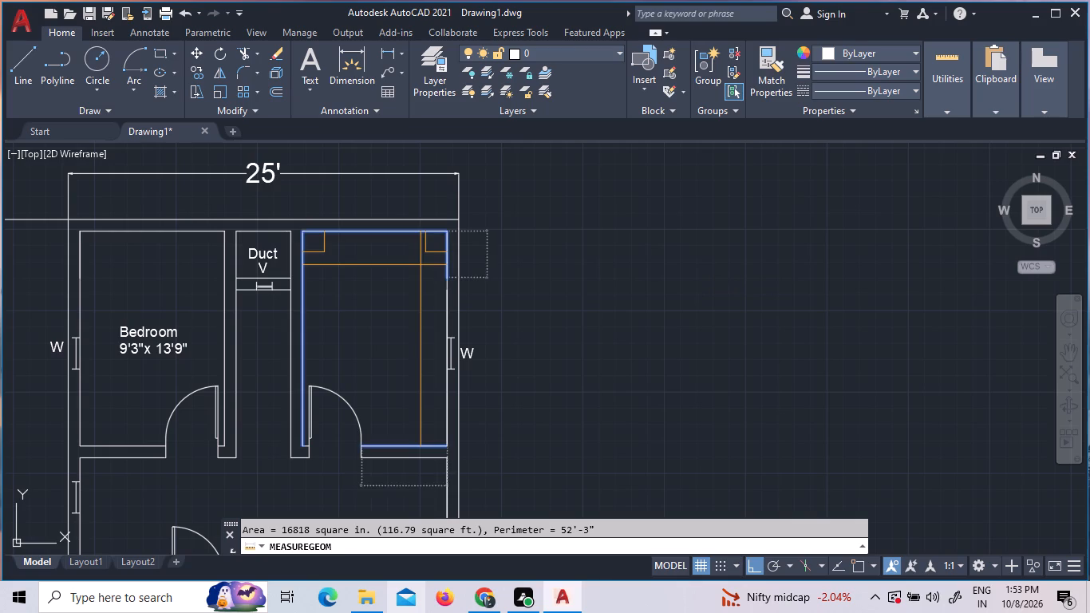
{"action": "key", "text": "Escape"}
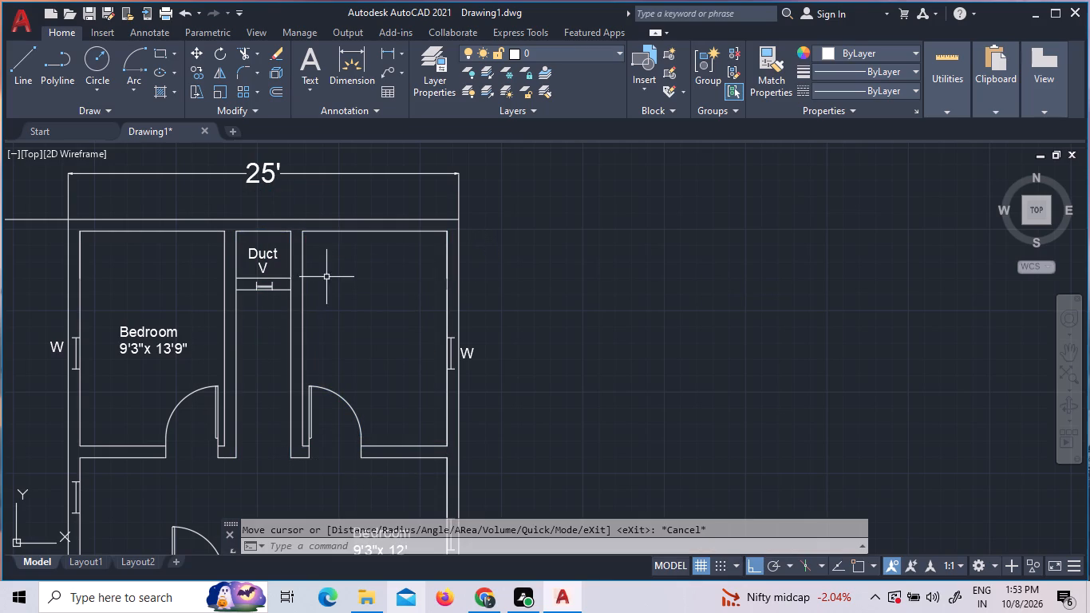
{"action": "left_click", "coordinate": [146, 330]}
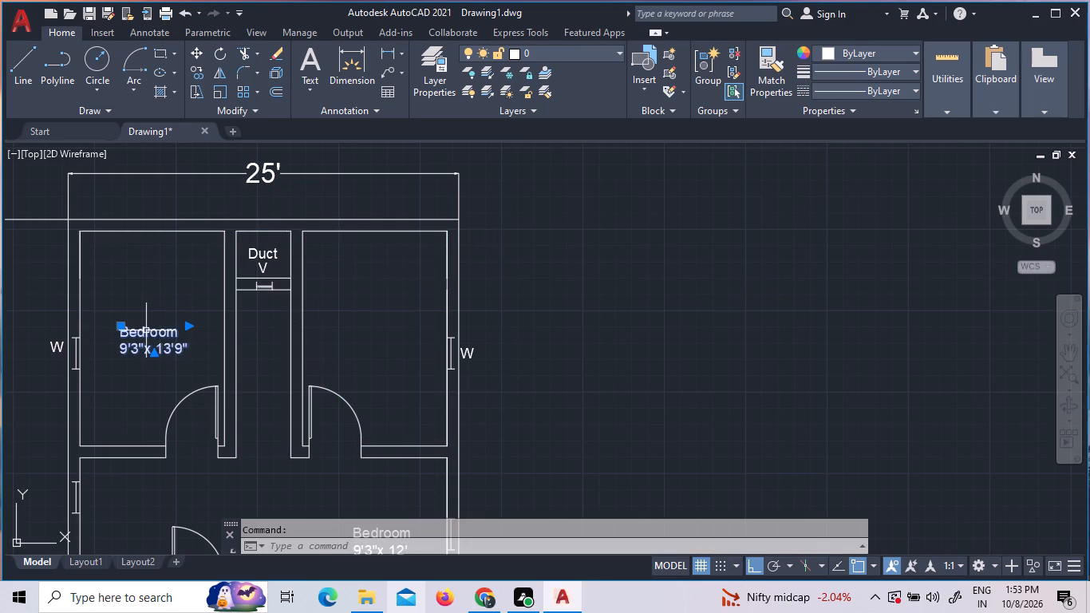
{"action": "right_click", "coordinate": [146, 330]}
{"action": "left_click", "coordinate": [189, 327]}
{"action": "left_click", "coordinate": [168, 337]}
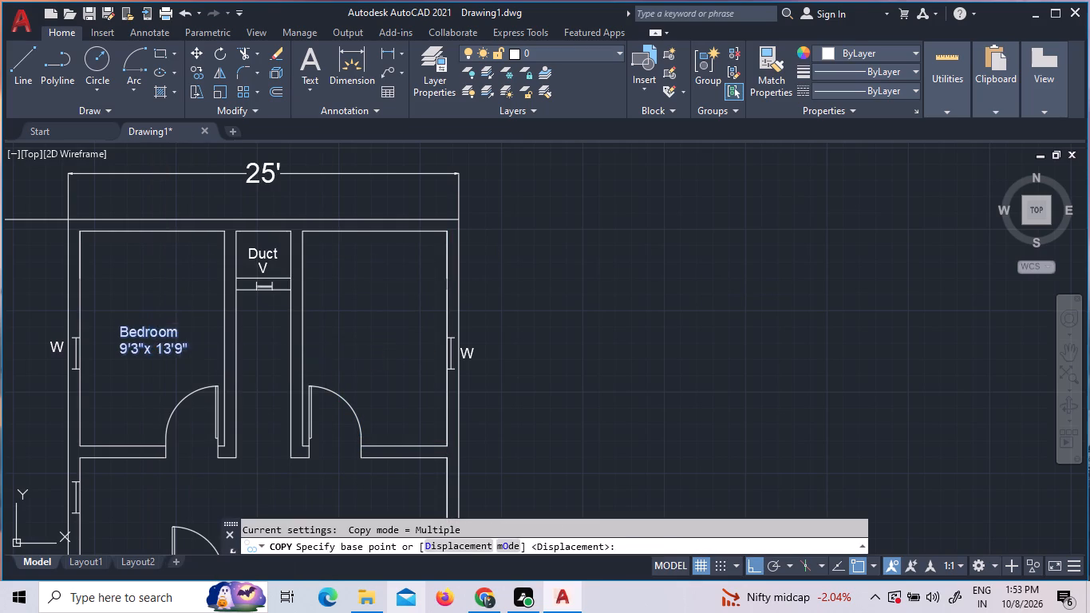
{"action": "left_click", "coordinate": [410, 327]}
{"action": "key", "text": "Escape"}
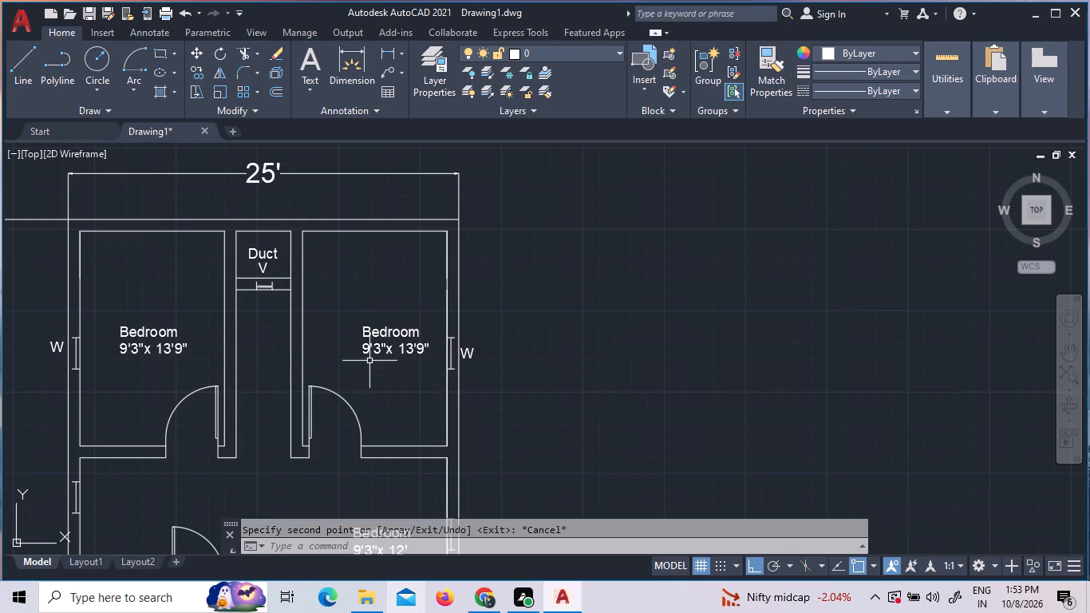
Copy the "D" label beside the loose door to both upper bedroom doorways, with Ortho turned off.
{"action": "scroll", "coordinate": [347, 394], "scroll_direction": "down", "scroll_amount": 1}
{"action": "middle_click_drag", "start_coordinate": [335, 441], "coordinate": [423, 211]}
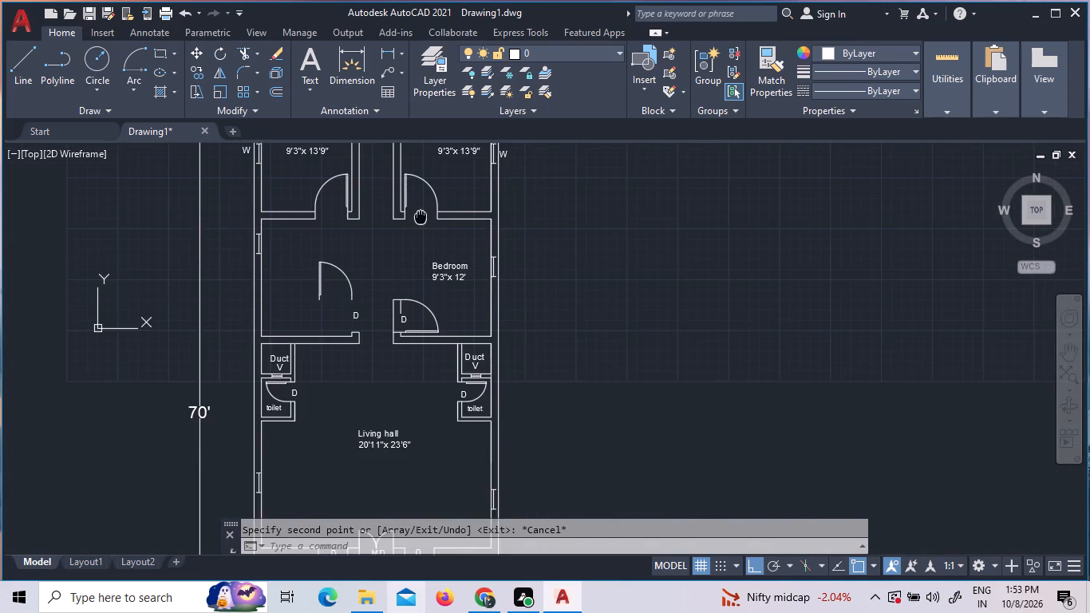
{"action": "middle_click_drag", "start_coordinate": [423, 211], "coordinate": [413, 239]}
{"action": "left_click", "coordinate": [352, 331]}
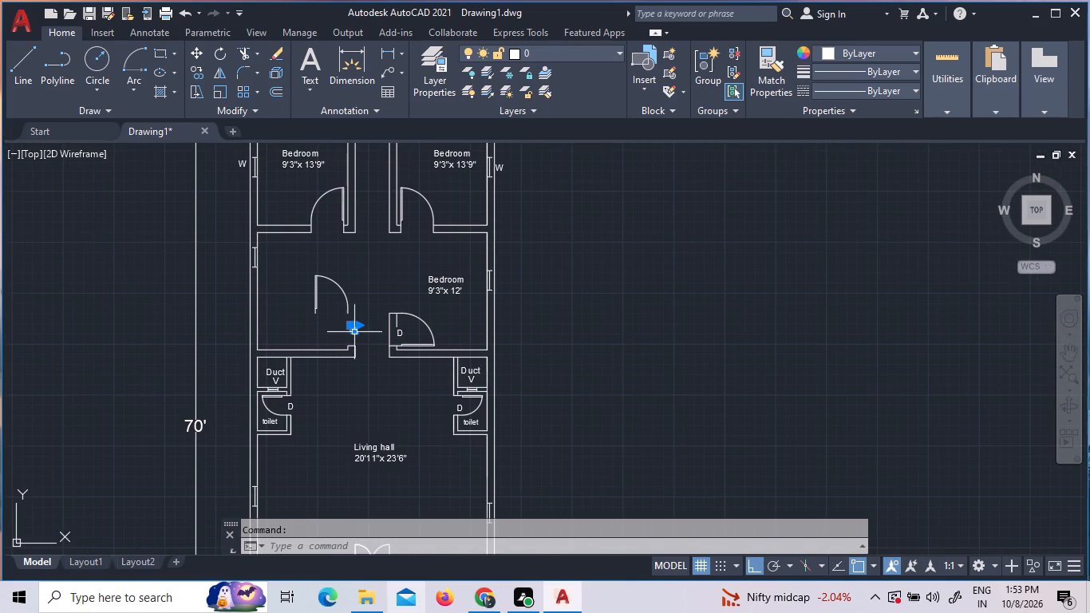
{"action": "right_click", "coordinate": [352, 331]}
{"action": "left_click", "coordinate": [419, 322]}
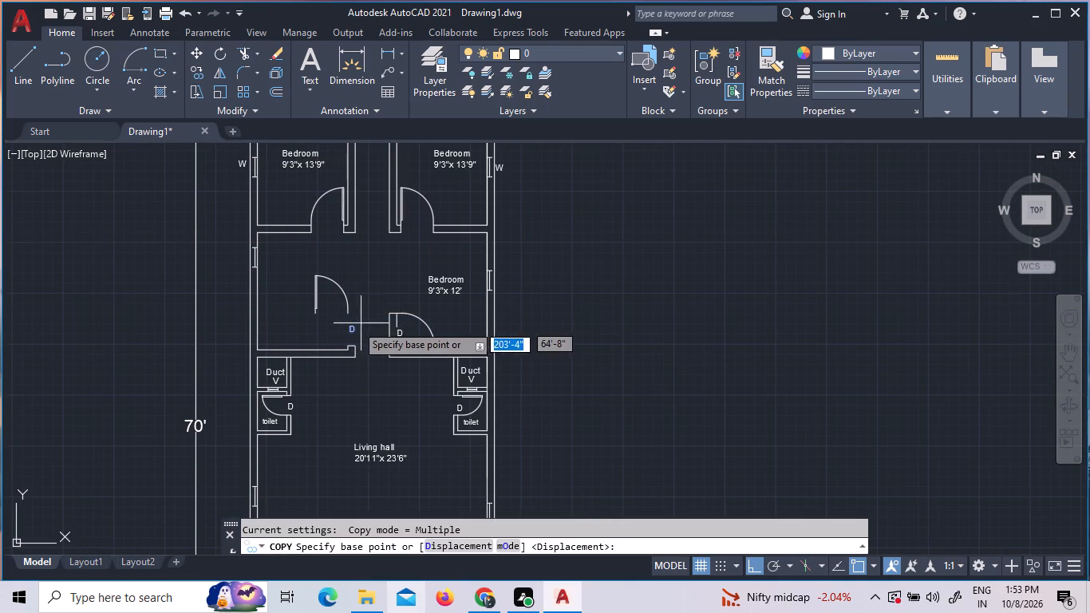
{"action": "left_click", "coordinate": [354, 327]}
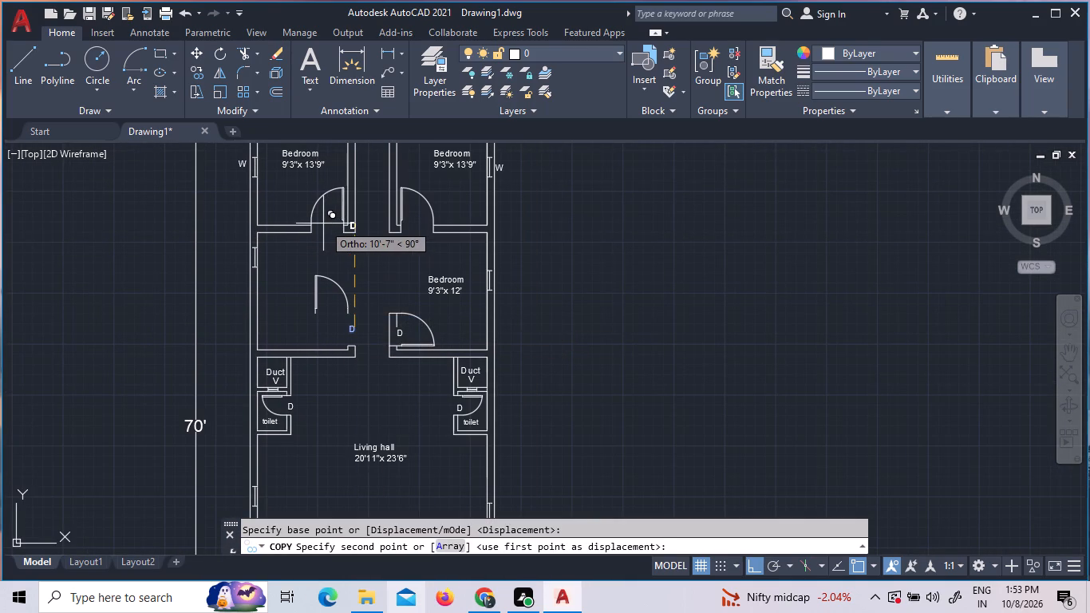
{"action": "key", "text": "F8"}
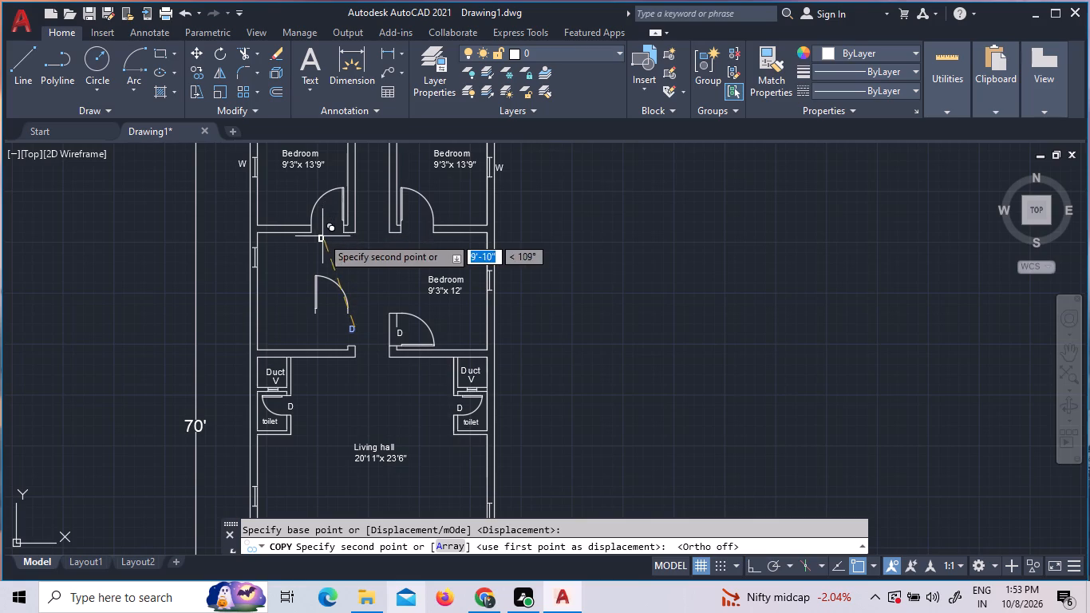
{"action": "left_click", "coordinate": [331, 227]}
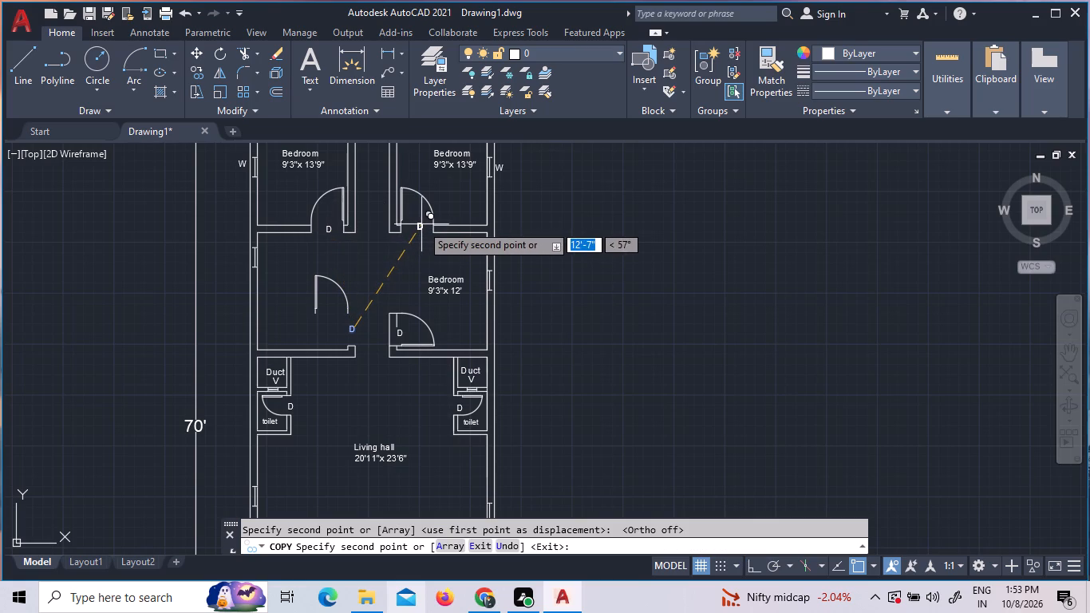
{"action": "left_click", "coordinate": [421, 224]}
{"action": "key", "text": "Escape"}
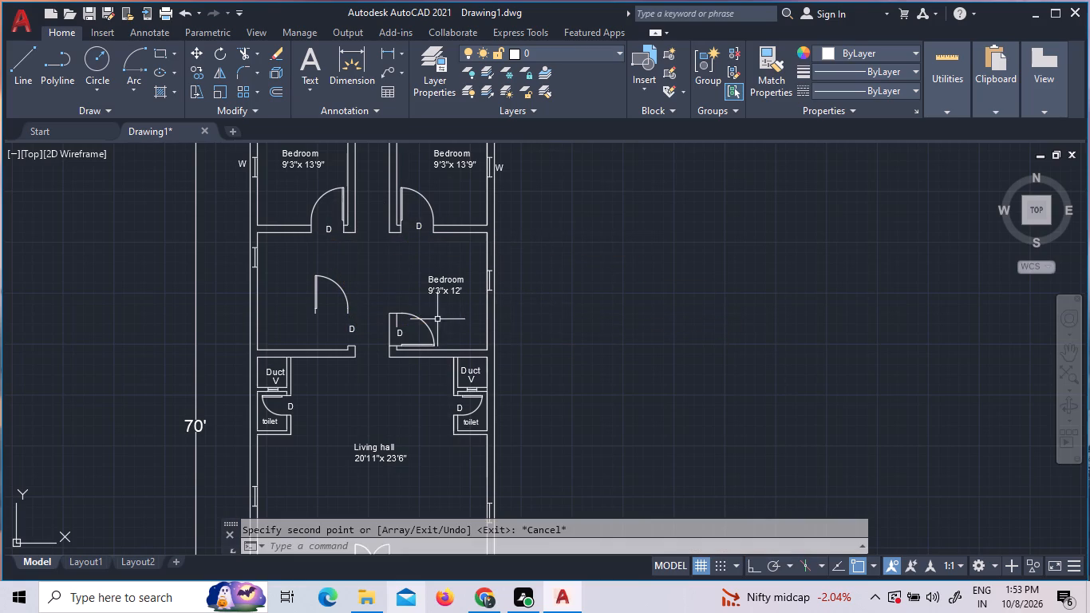
Delete the loose door and its "D" label from the space below the upper-left bedroom.
{"action": "left_click_drag", "start_coordinate": [367, 336], "coordinate": [359, 330]}
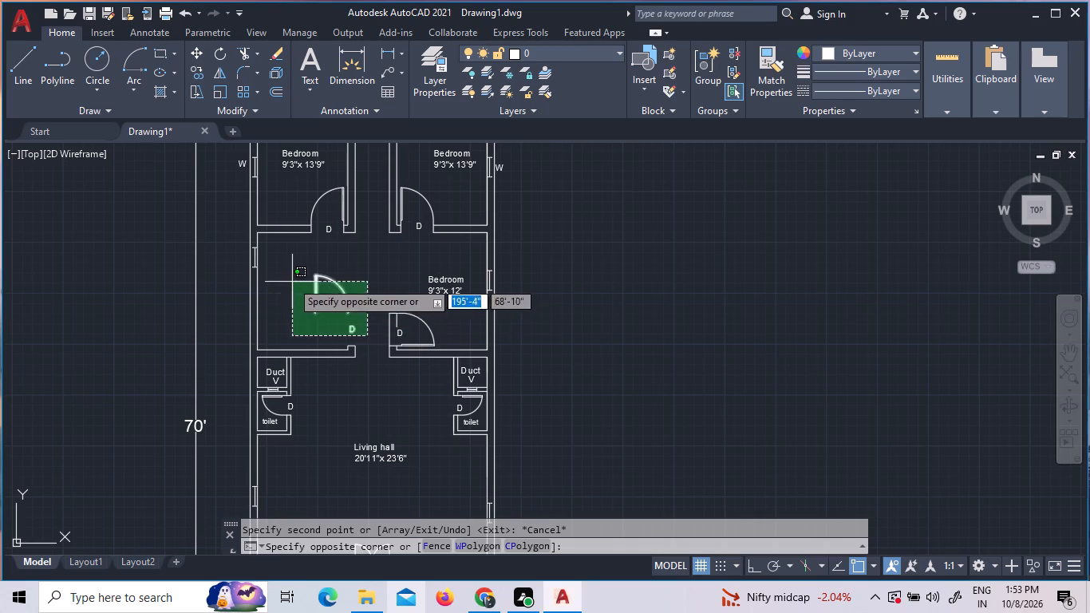
{"action": "left_click", "coordinate": [290, 279]}
{"action": "key", "text": "Delete"}
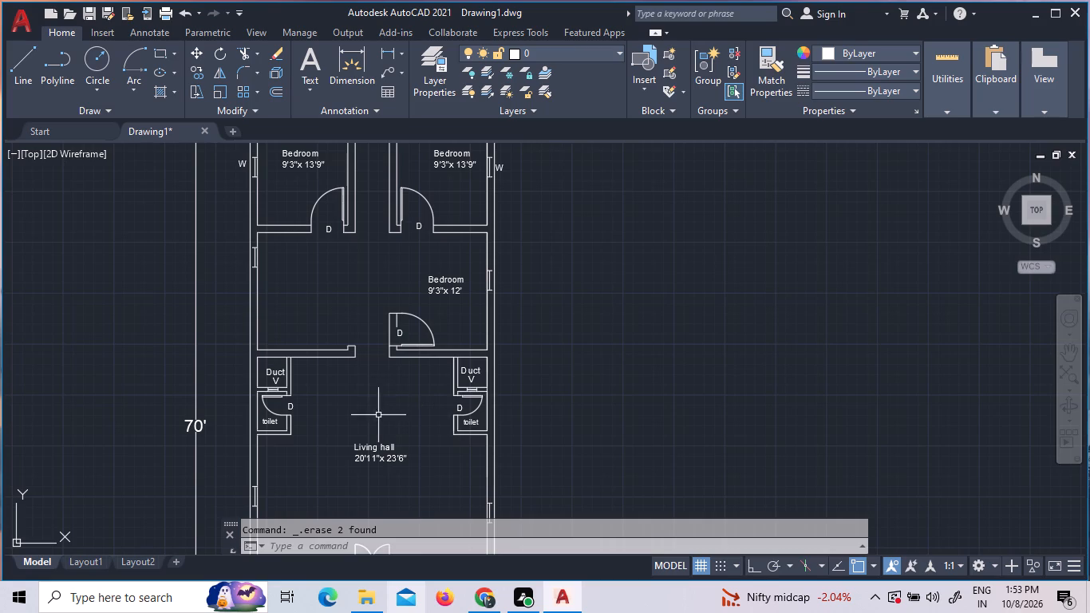
Rotate the ventilator in the wall below the upper Duct by 270° so it stands vertical, with Ortho on.
{"action": "scroll", "coordinate": [356, 363], "scroll_direction": "down", "scroll_amount": 1}
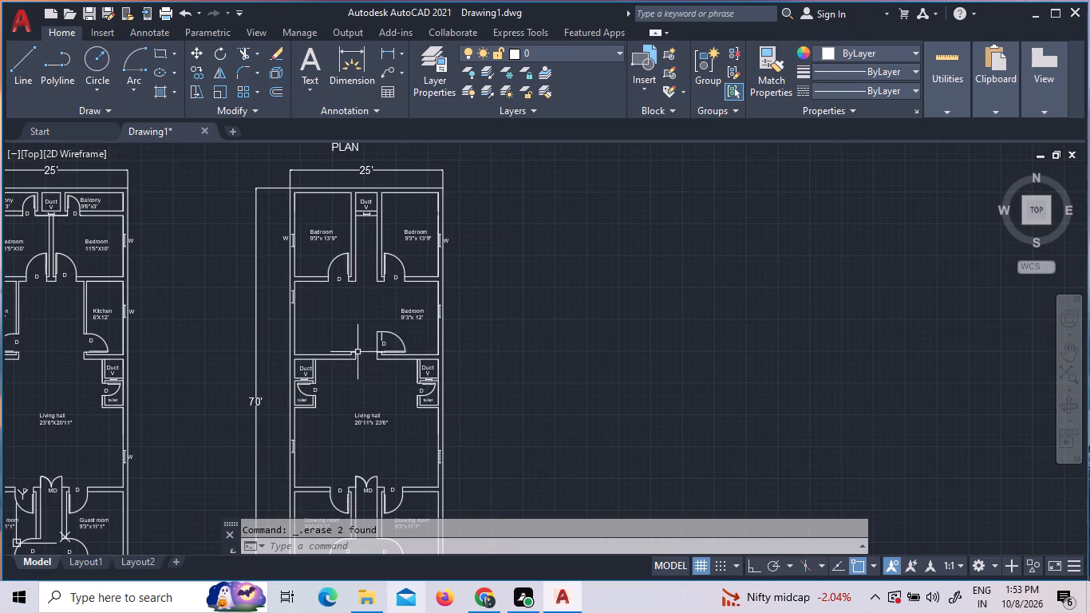
{"action": "scroll", "coordinate": [367, 219], "scroll_direction": "up", "scroll_amount": 3}
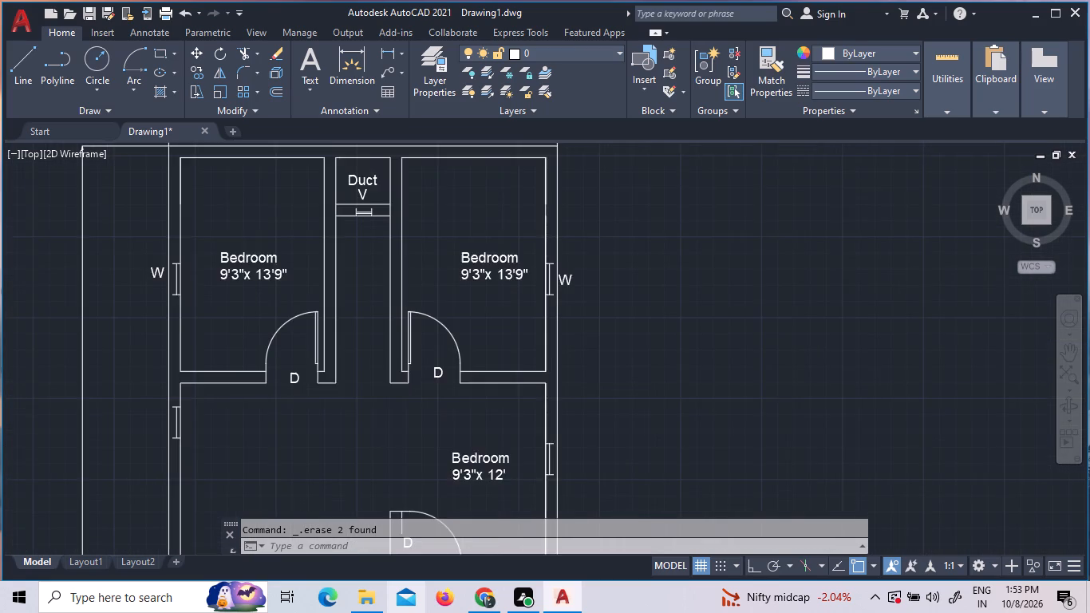
{"action": "scroll", "coordinate": [365, 285], "scroll_direction": "down", "scroll_amount": 1}
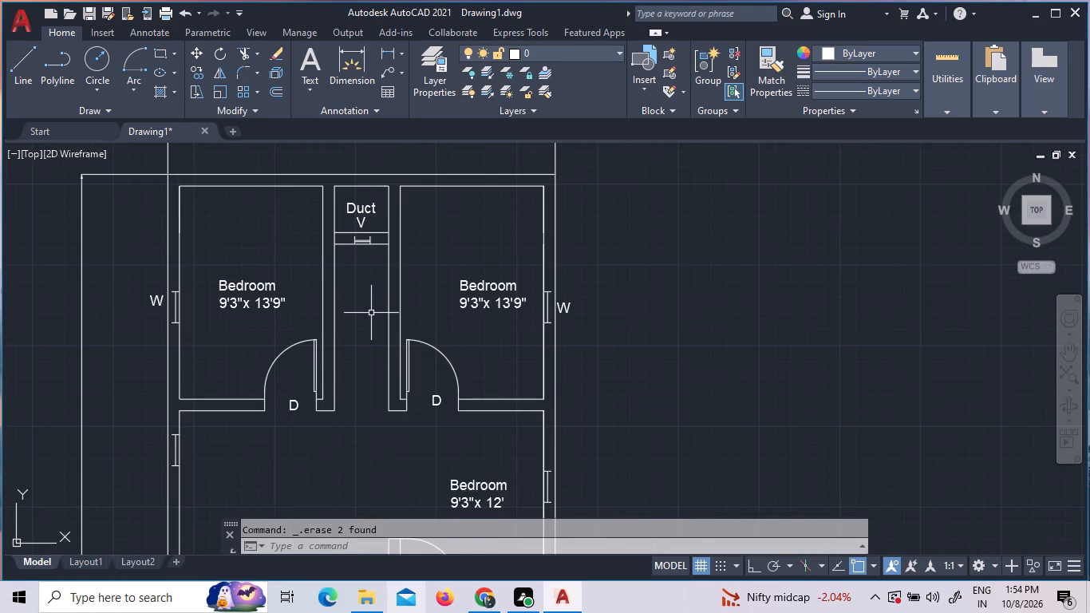
{"action": "scroll", "coordinate": [363, 240], "scroll_direction": "up", "scroll_amount": 1}
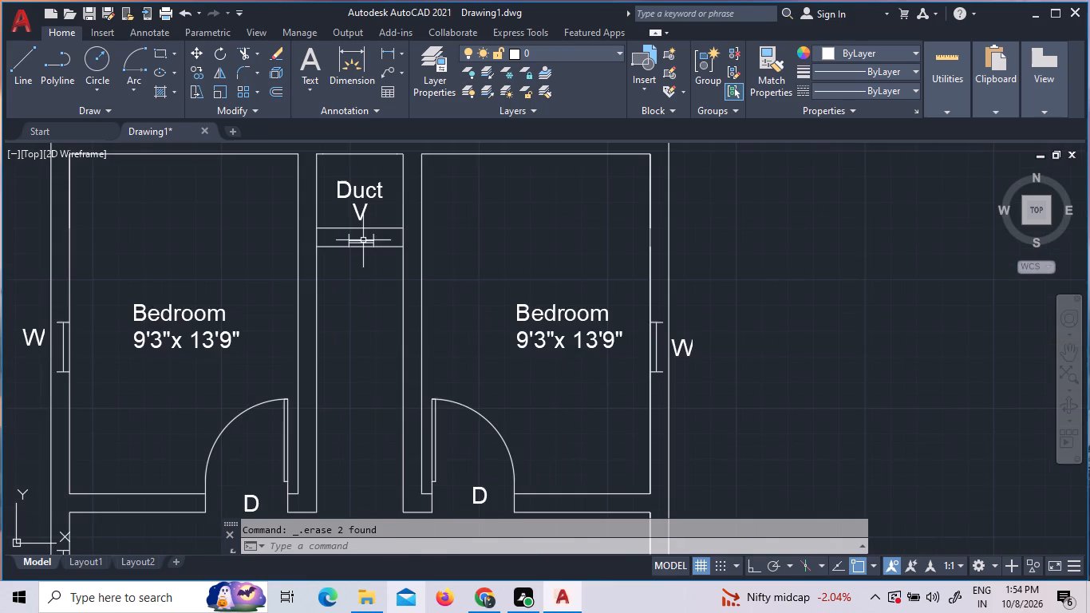
{"action": "left_click", "coordinate": [363, 240]}
{"action": "scroll", "coordinate": [367, 237], "scroll_direction": "up", "scroll_amount": 3}
{"action": "left_click", "coordinate": [419, 267]}
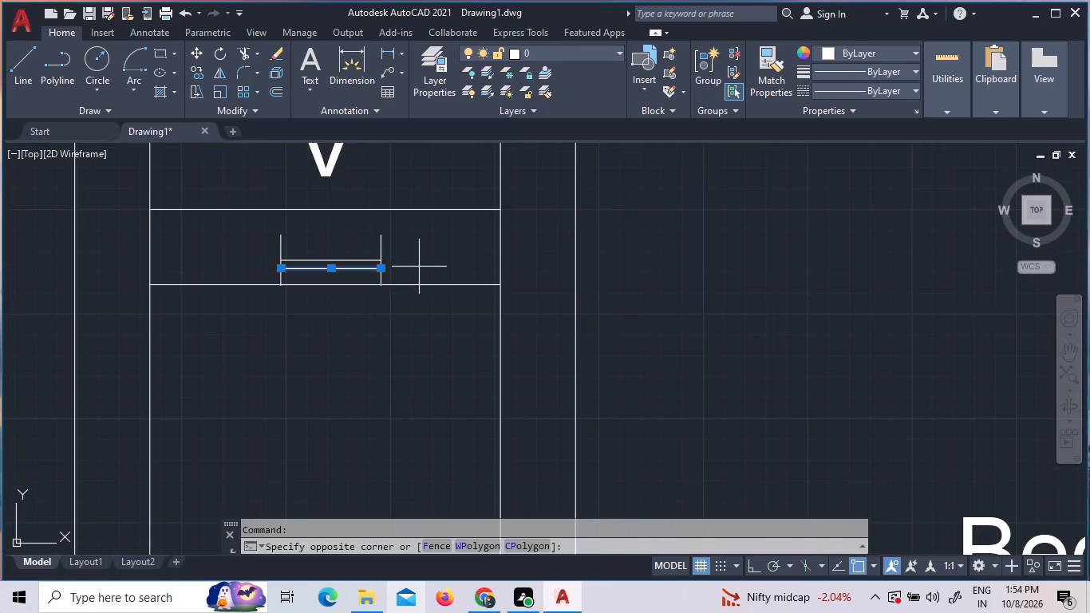
{"action": "key", "text": "Escape"}
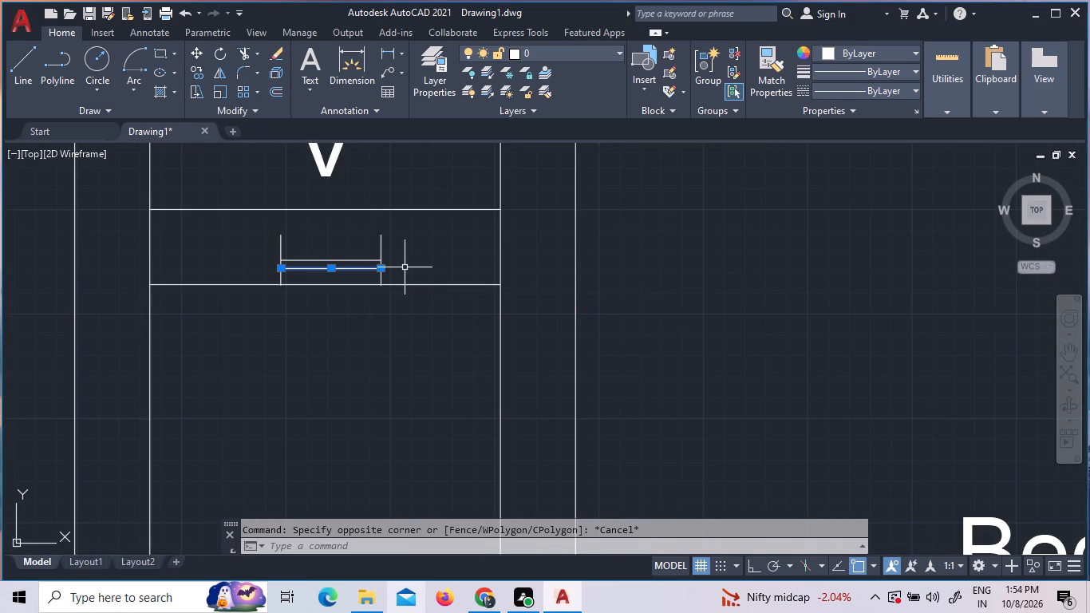
{"action": "key", "text": "Escape"}
{"action": "left_click", "coordinate": [401, 274]}
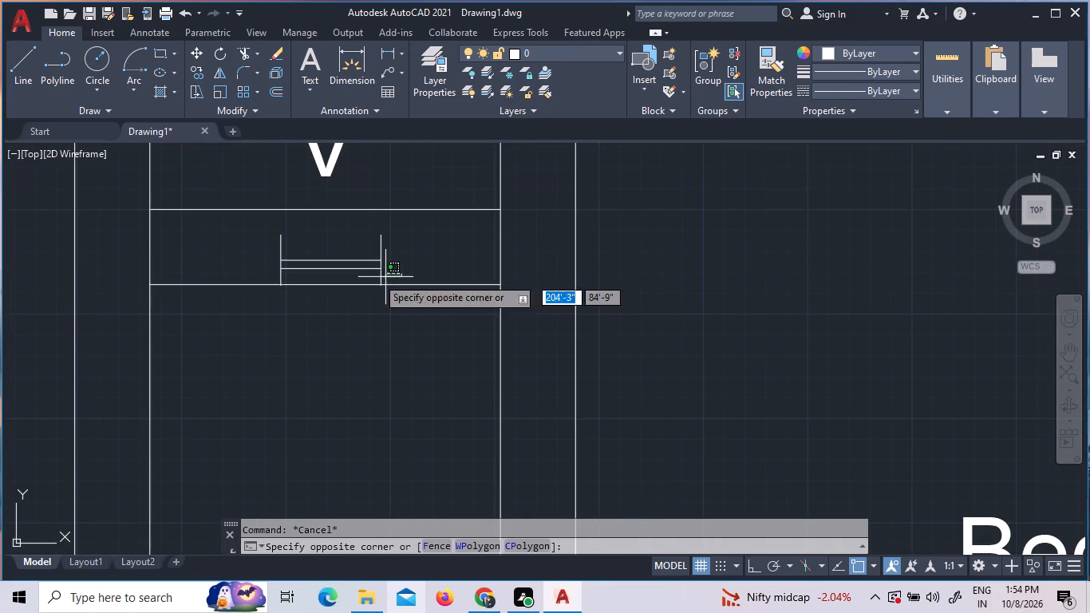
{"action": "left_click", "coordinate": [223, 243]}
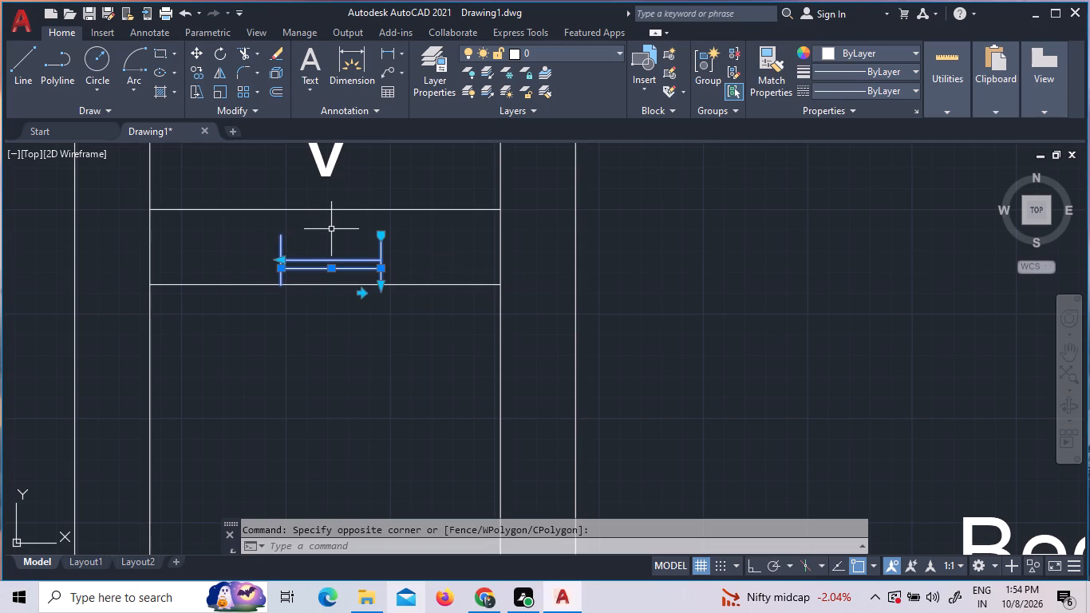
{"action": "key", "text": "r"}
{"action": "key", "text": "o"}
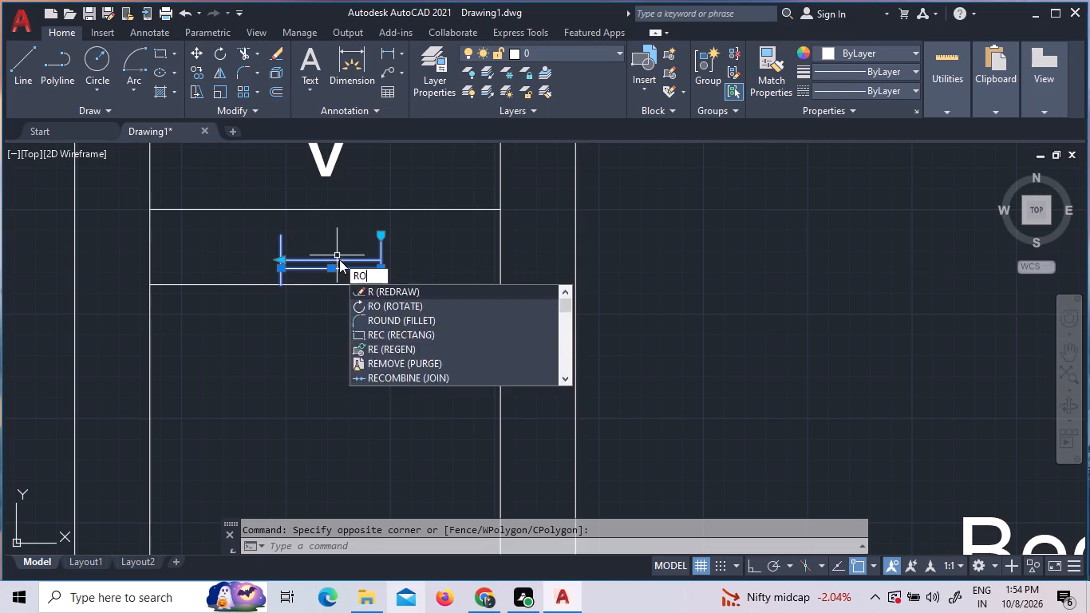
{"action": "key", "text": "space"}
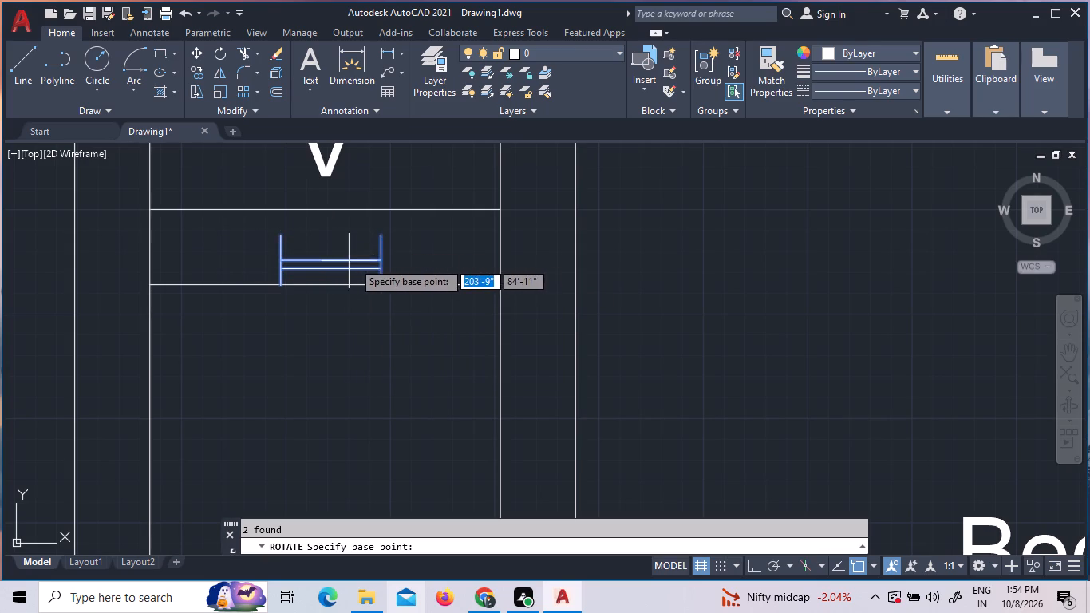
{"action": "left_click", "coordinate": [382, 239]}
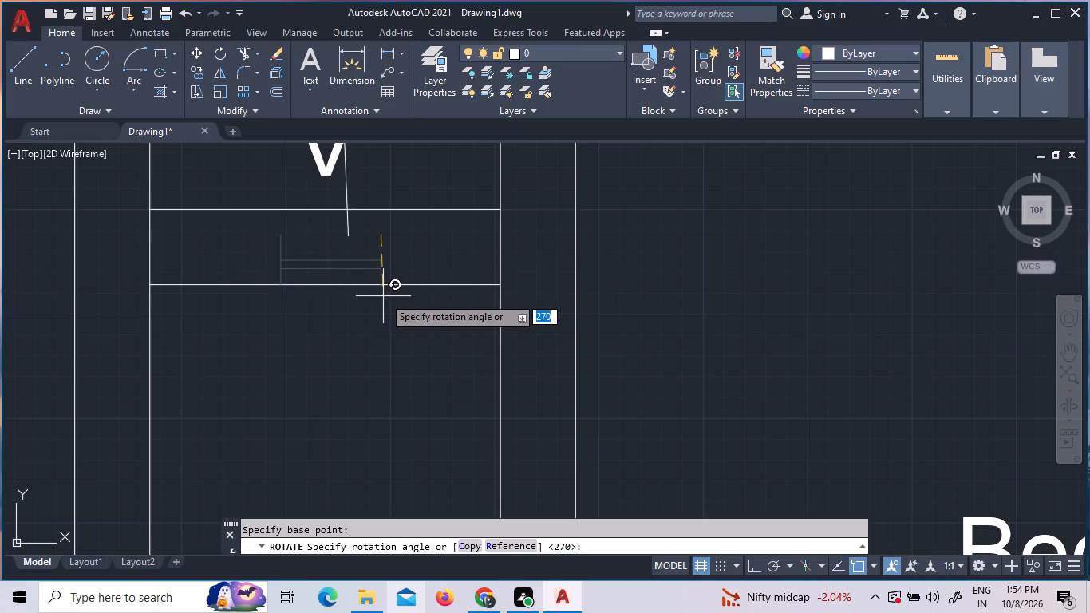
{"action": "key", "text": "F8"}
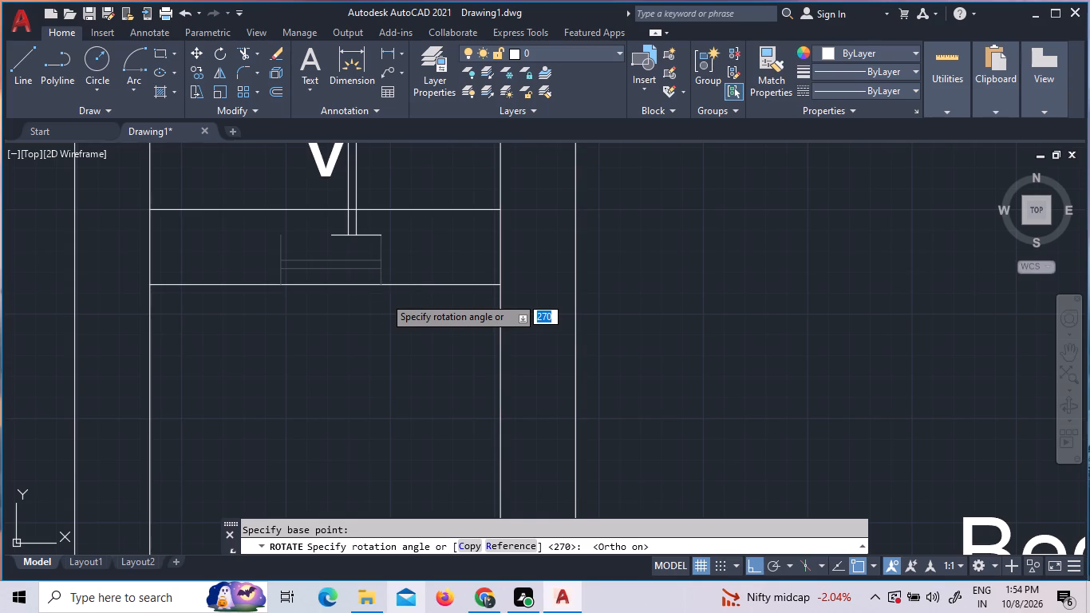
{"action": "left_click", "coordinate": [384, 296]}
Move the rotated ventilator into the wall between the upper-left bedroom and the duct, with Ortho off.
{"action": "scroll", "coordinate": [393, 296], "scroll_direction": "down", "scroll_amount": 2}
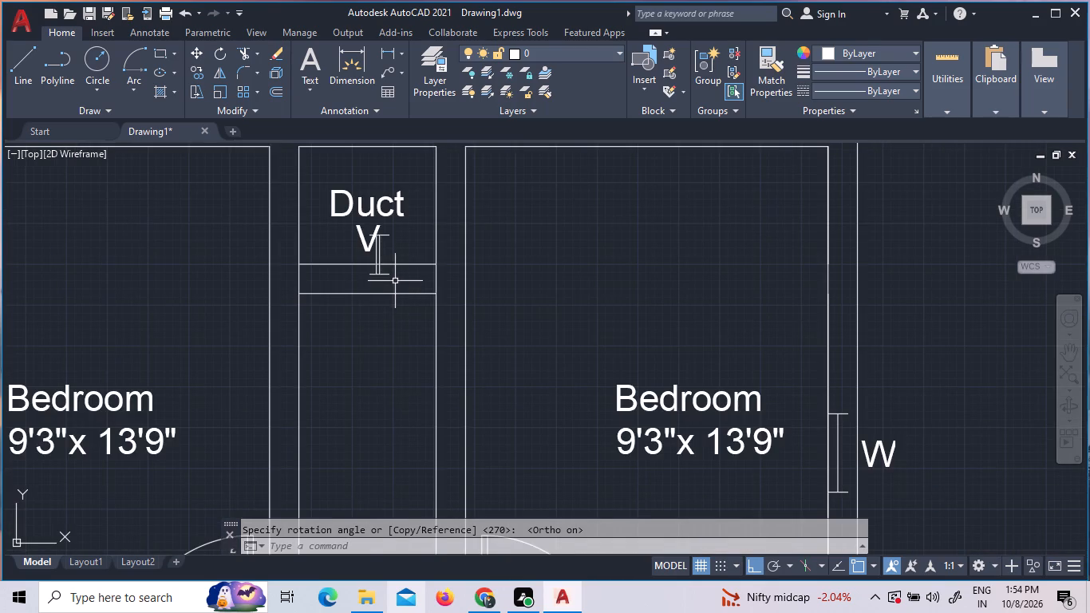
{"action": "left_click", "coordinate": [395, 279]}
{"action": "left_click", "coordinate": [358, 270]}
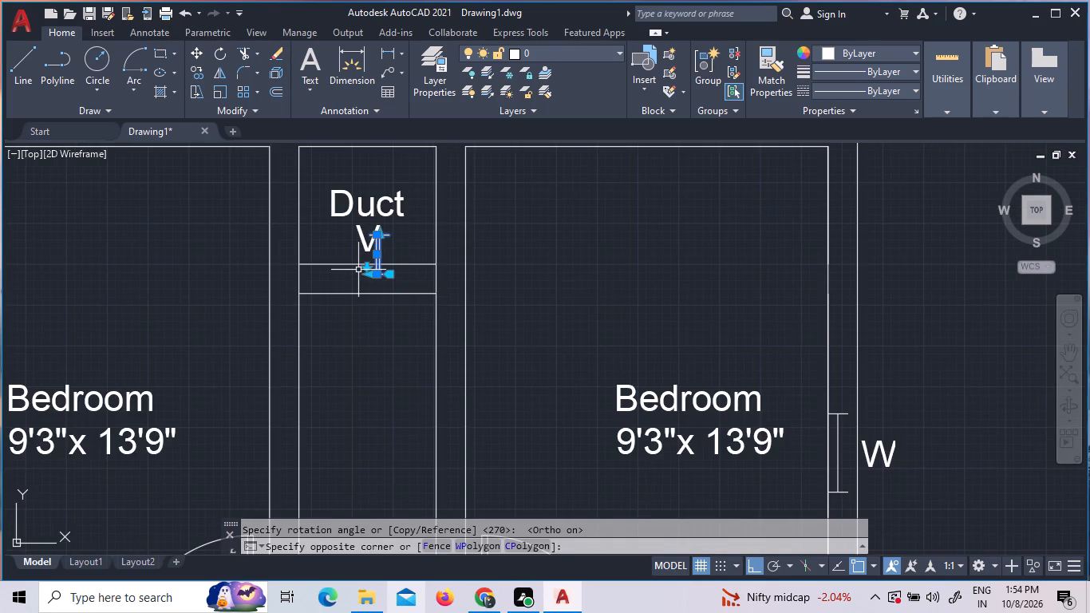
{"action": "right_click", "coordinate": [346, 279]}
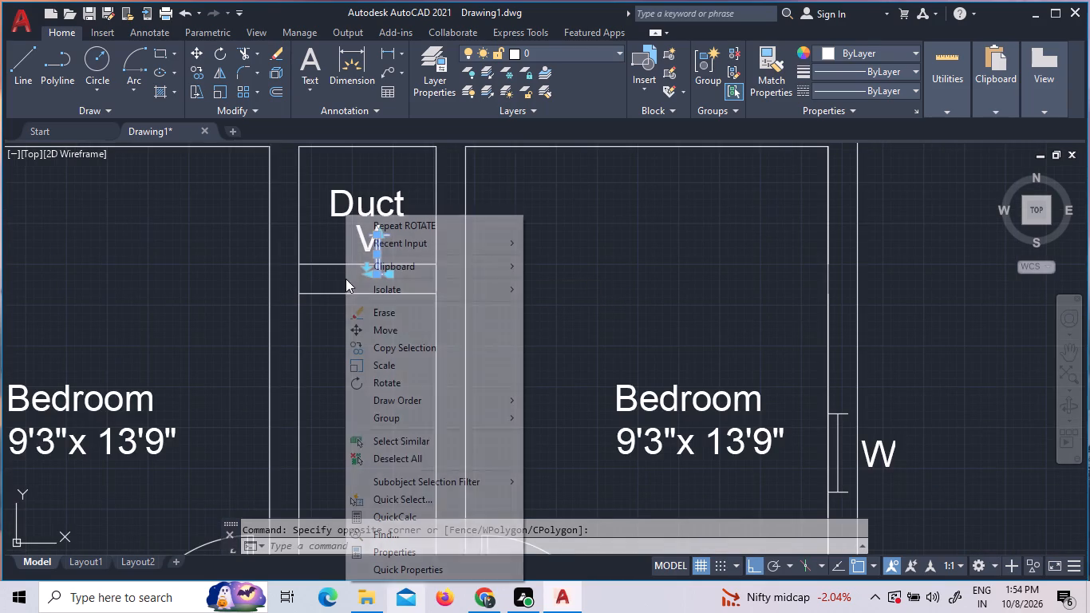
{"action": "left_click", "coordinate": [381, 332]}
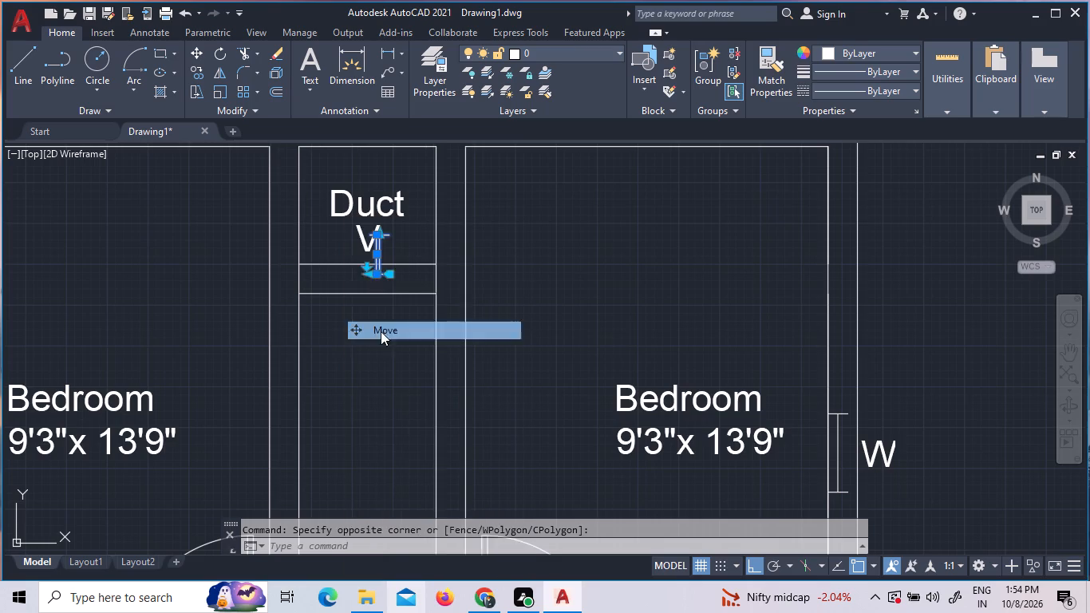
{"action": "left_click", "coordinate": [388, 277]}
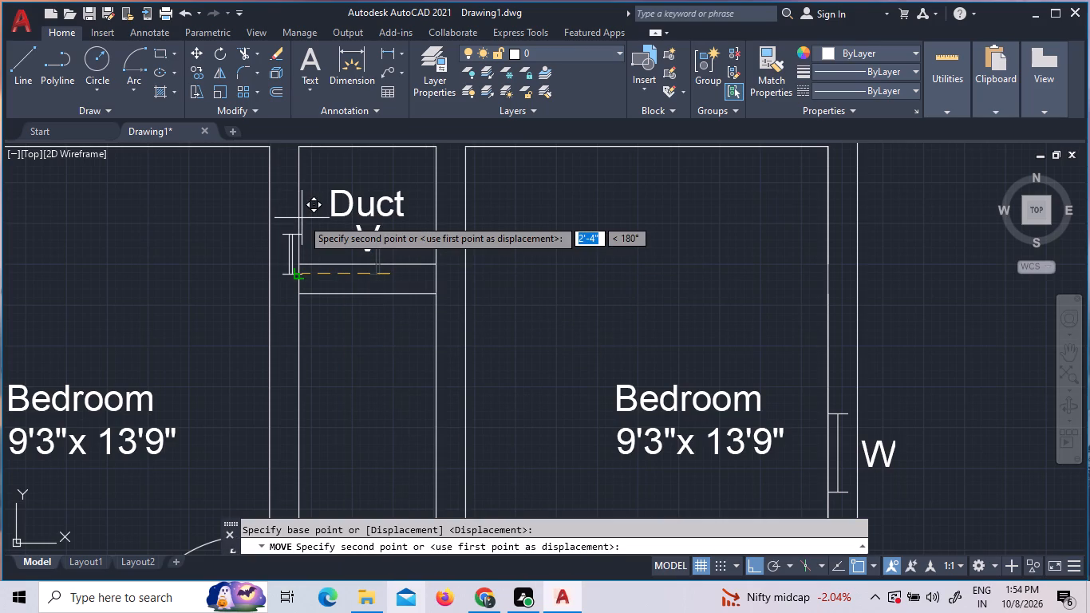
{"action": "key", "text": "F8"}
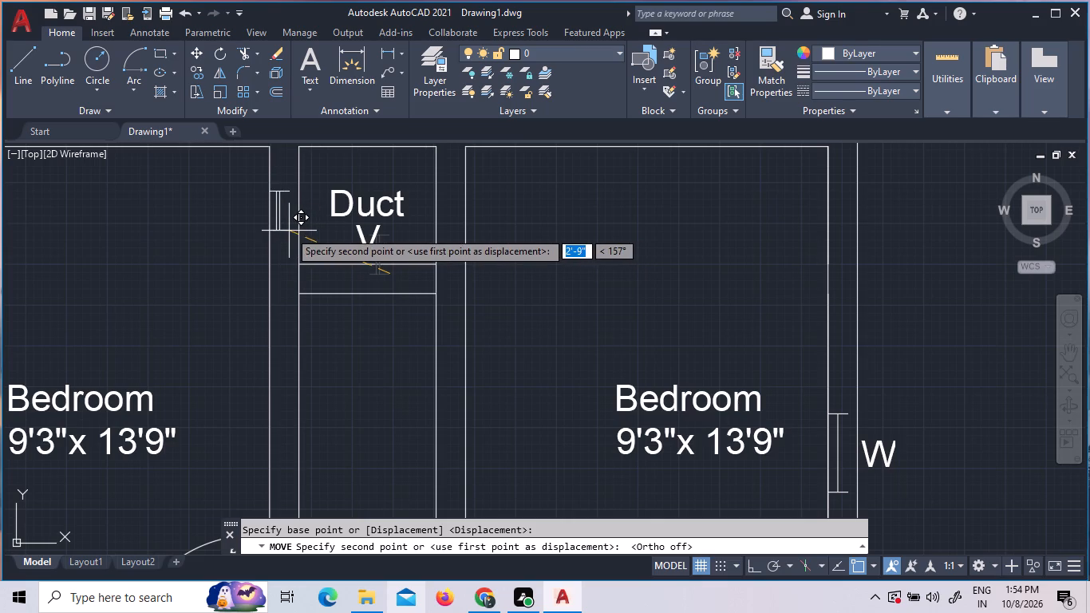
{"action": "left_click", "coordinate": [294, 229]}
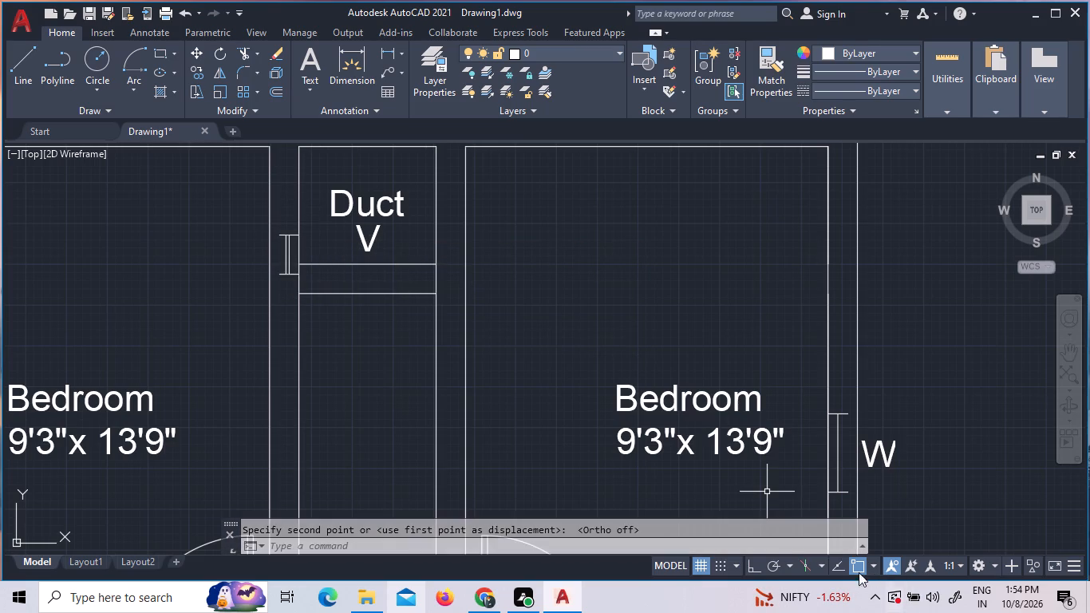
Move the ventilator farther up inside the wall between the upper-left bedroom and the duct, level with the Duct label.
{"action": "scroll", "coordinate": [294, 280], "scroll_direction": "up", "scroll_amount": 3}
{"action": "left_click", "coordinate": [295, 272]}
{"action": "left_click", "coordinate": [235, 229]}
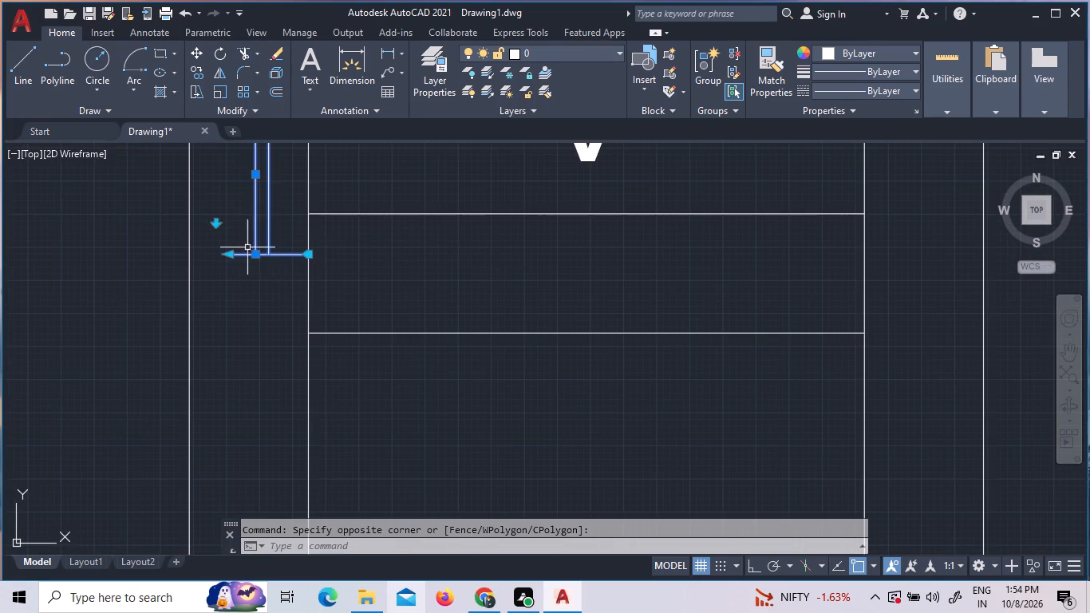
{"action": "scroll", "coordinate": [261, 295], "scroll_direction": "down", "scroll_amount": 2}
{"action": "right_click", "coordinate": [245, 231]}
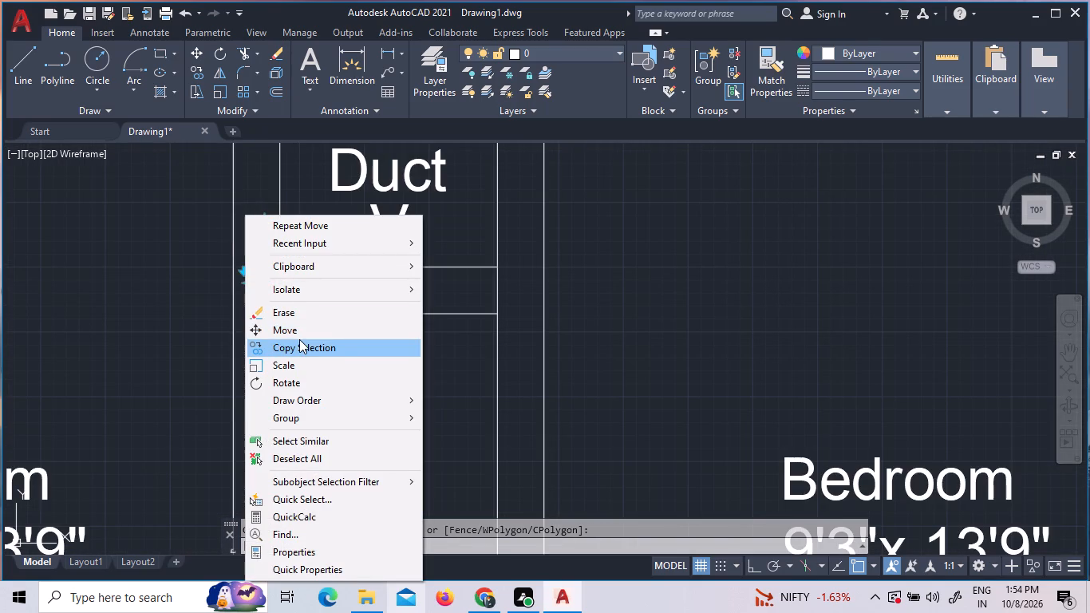
{"action": "left_click", "coordinate": [296, 327]}
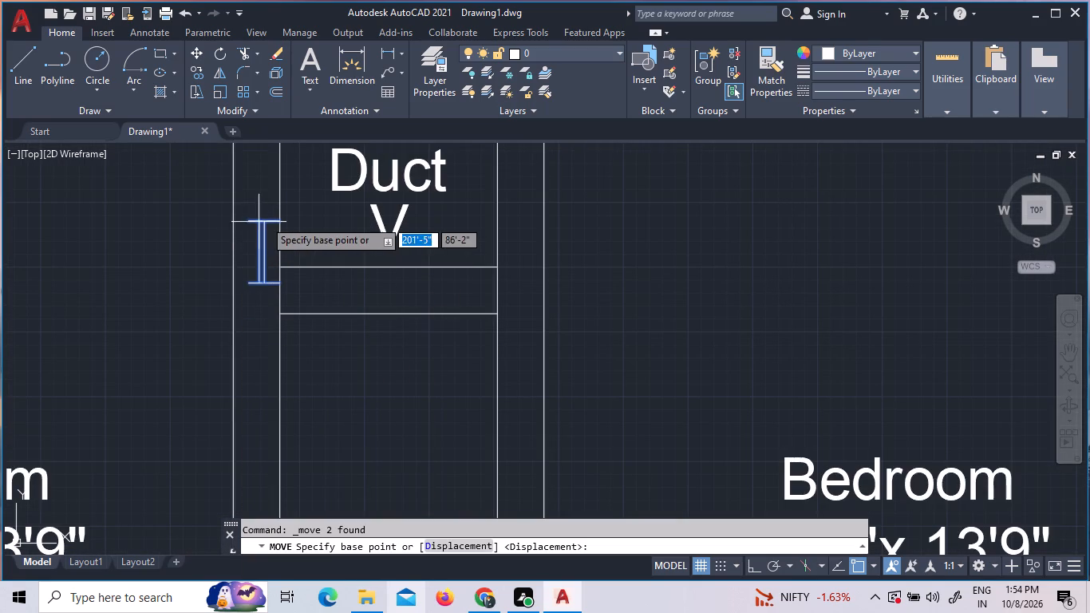
{"action": "left_click", "coordinate": [259, 220]}
{"action": "scroll", "coordinate": [271, 218], "scroll_direction": "down", "scroll_amount": 4}
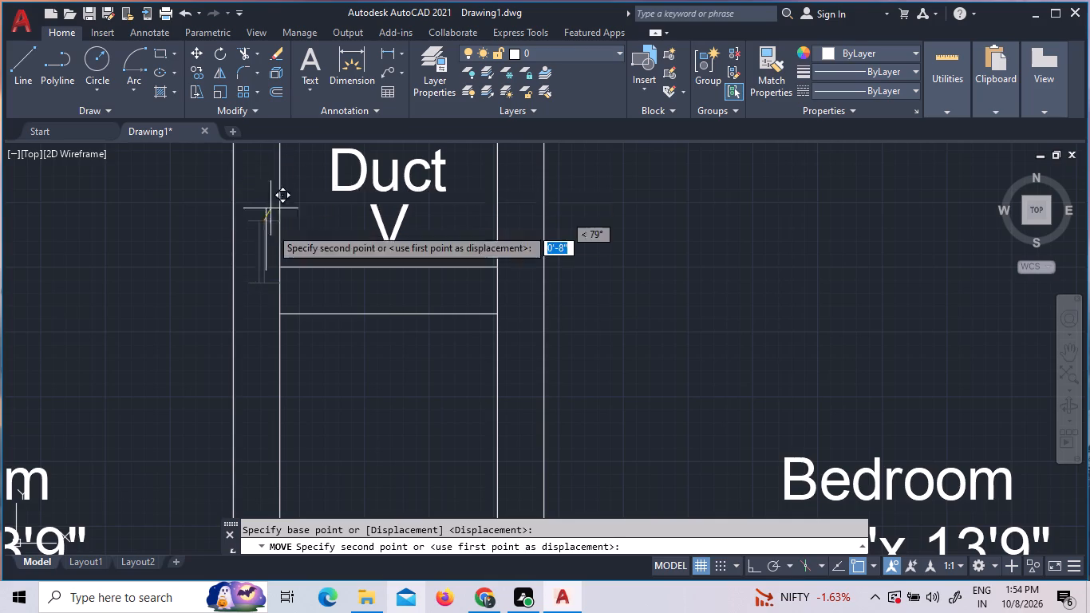
{"action": "scroll", "coordinate": [263, 231], "scroll_direction": "up", "scroll_amount": 6}
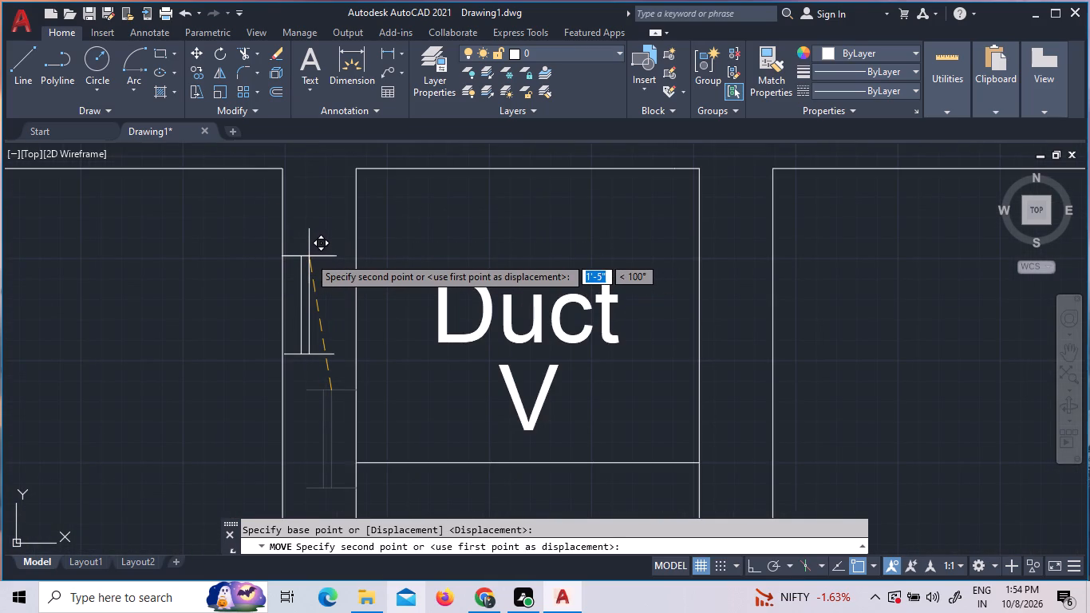
{"action": "left_click", "coordinate": [305, 253]}
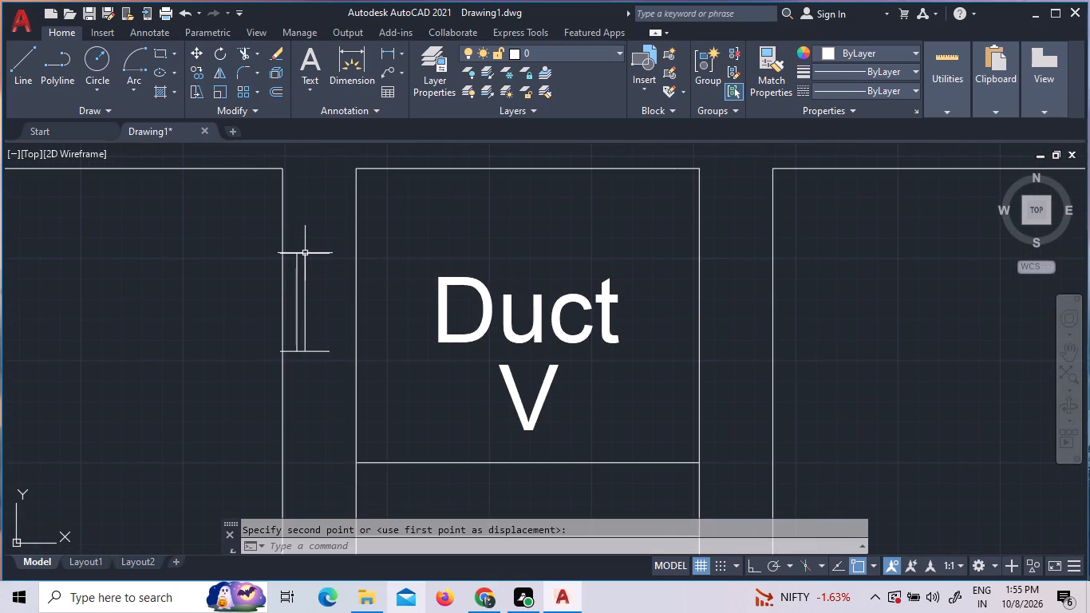
{"action": "key", "text": "Escape"}
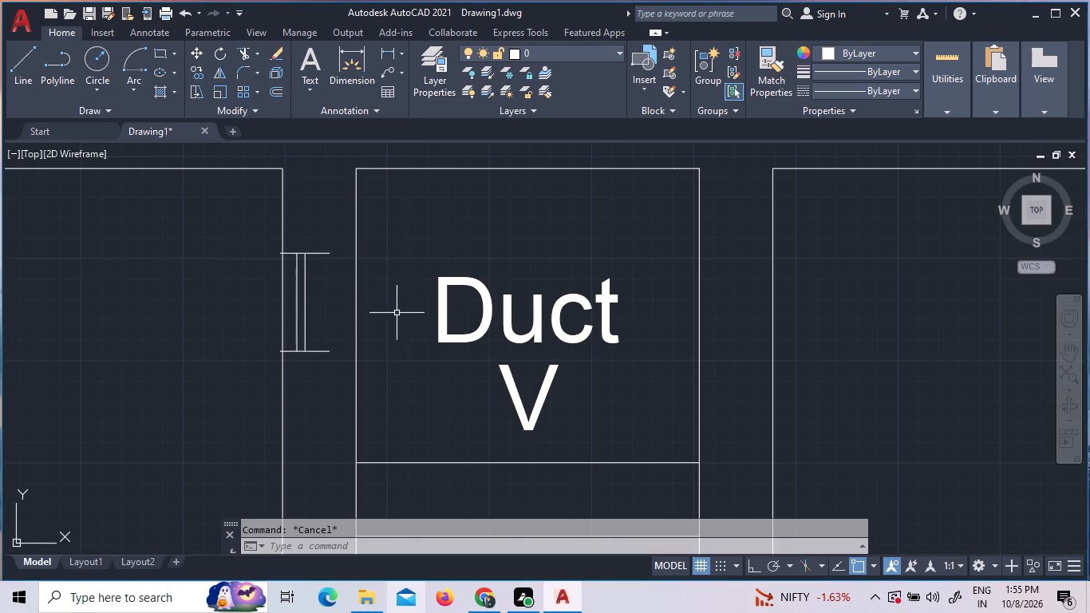
Move the ventilator's frame block so its end sits exactly on the upper-left bedroom's wall line.
{"action": "scroll", "coordinate": [297, 295], "scroll_direction": "up", "scroll_amount": 3}
{"action": "scroll", "coordinate": [300, 306], "scroll_direction": "down", "scroll_amount": 1}
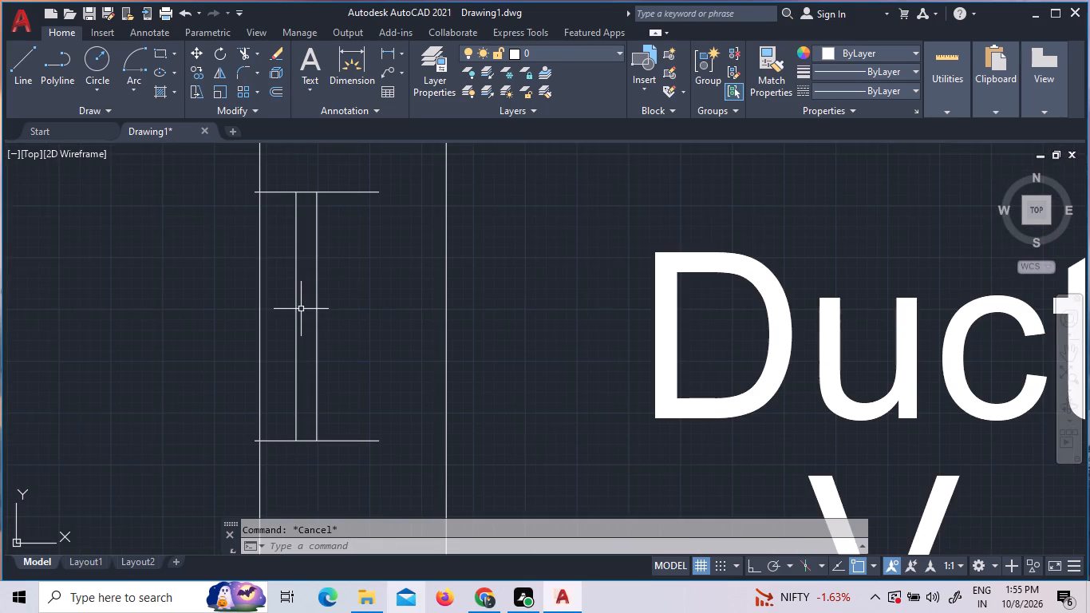
{"action": "scroll", "coordinate": [267, 182], "scroll_direction": "up", "scroll_amount": 2}
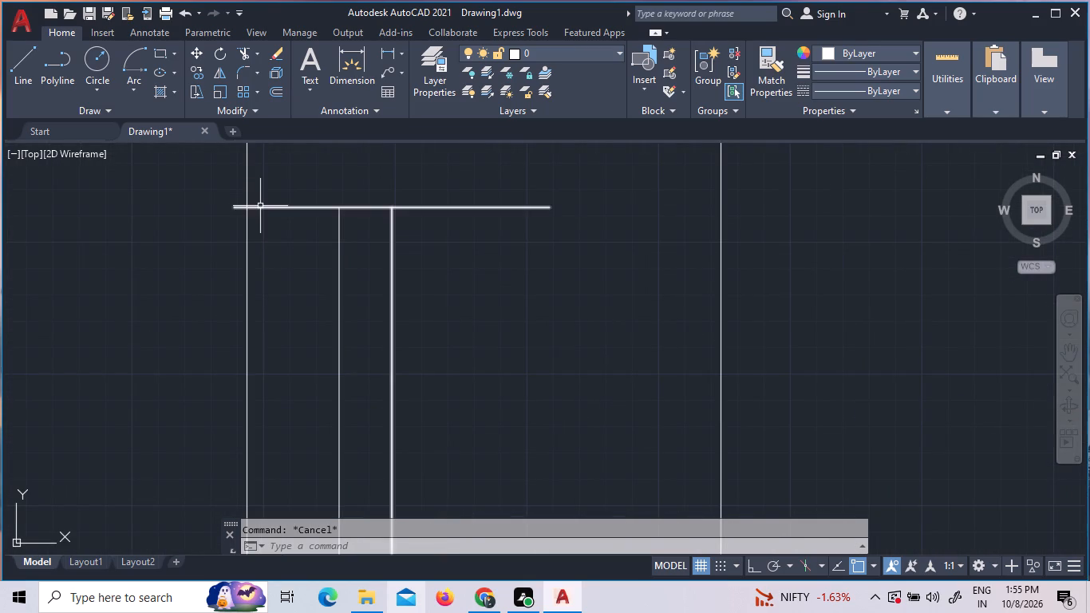
{"action": "left_click", "coordinate": [260, 206]}
{"action": "right_click", "coordinate": [260, 207]}
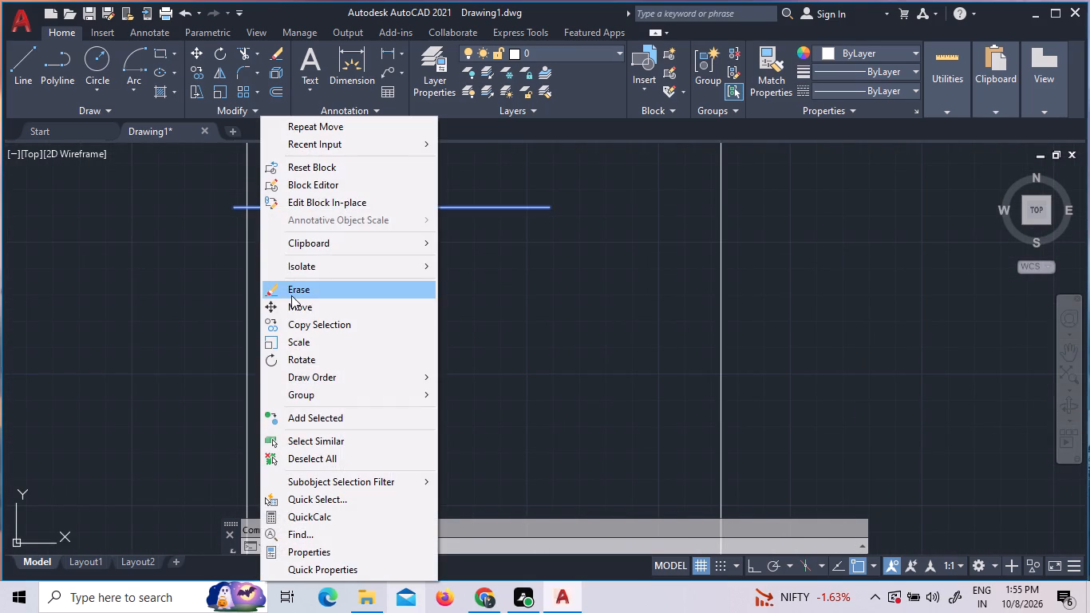
{"action": "left_click", "coordinate": [291, 306]}
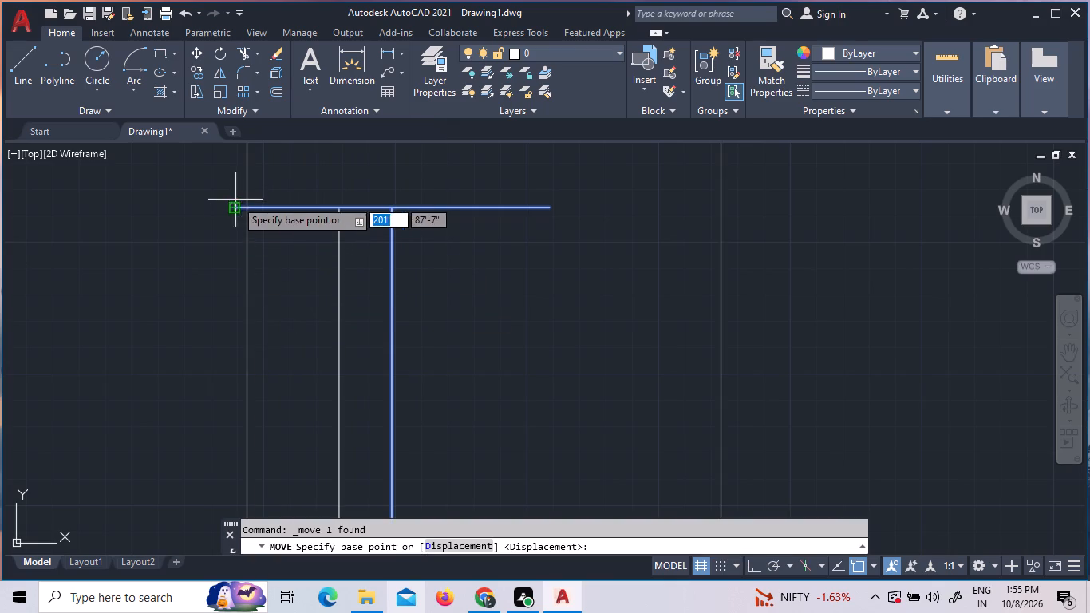
{"action": "left_click", "coordinate": [238, 204]}
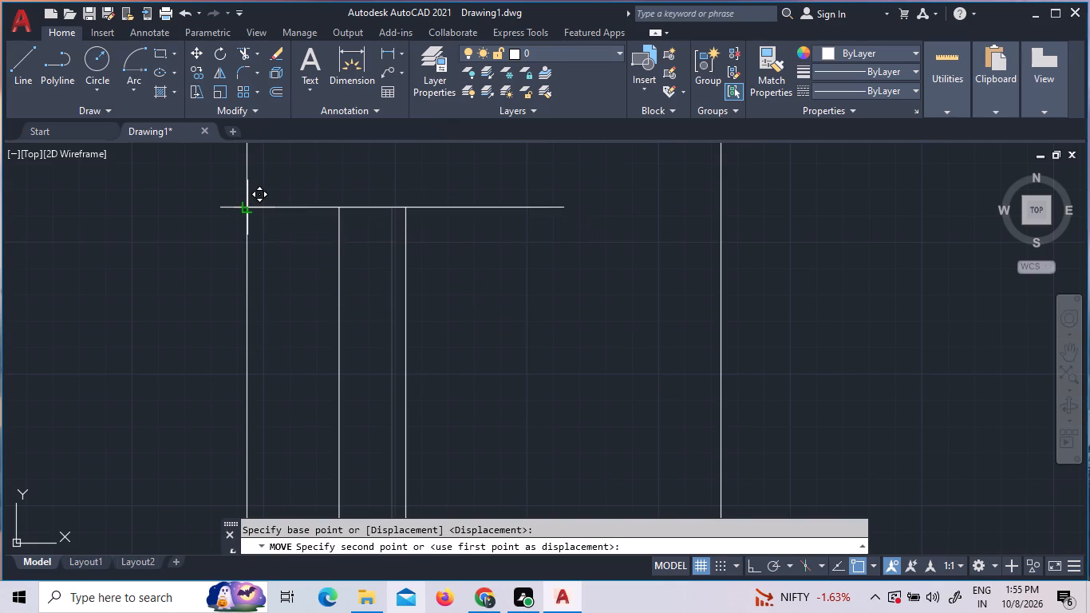
{"action": "left_click", "coordinate": [251, 211]}
{"action": "scroll", "coordinate": [345, 223], "scroll_direction": "down", "scroll_amount": 3}
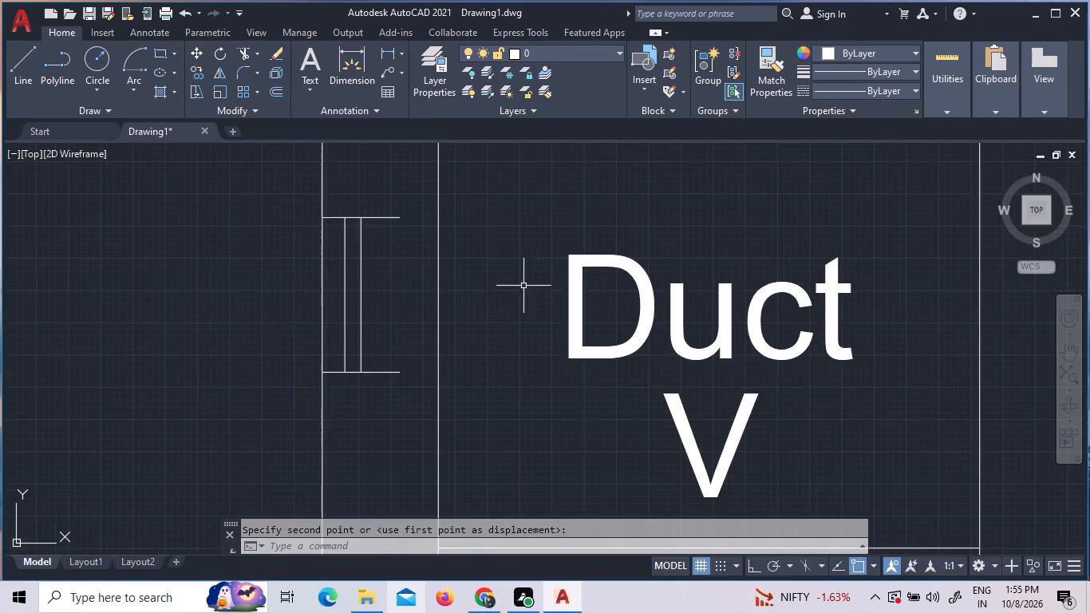
{"action": "scroll", "coordinate": [527, 294], "scroll_direction": "down", "scroll_amount": 3}
{"action": "scroll", "coordinate": [484, 281], "scroll_direction": "up", "scroll_amount": 2}
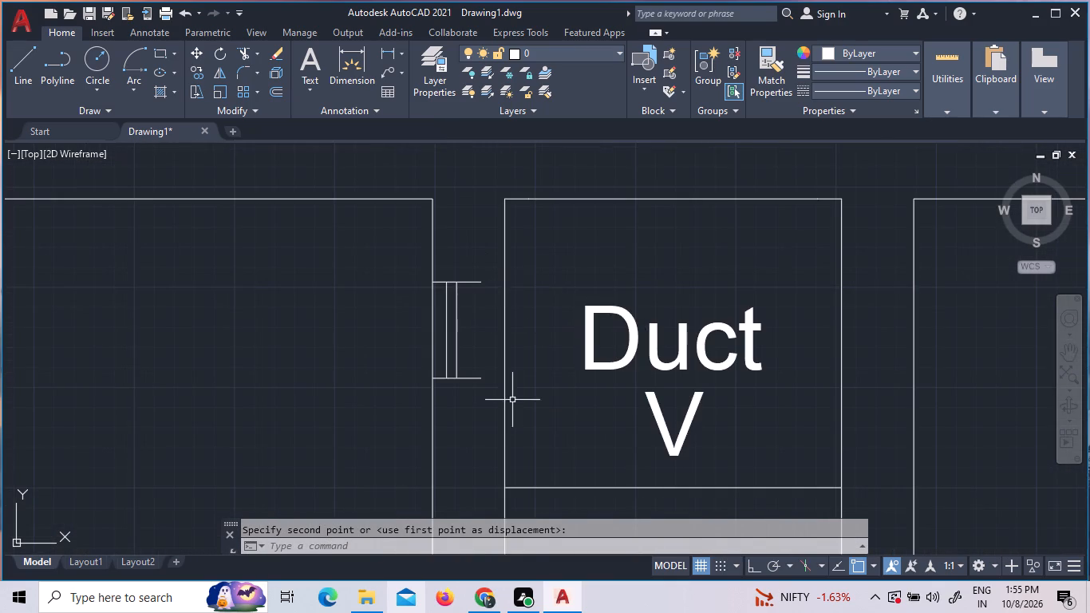
Copy the ventilator from the upper-left bedroom's wall into the wall between the duct and the upper-right bedroom.
{"action": "left_click", "coordinate": [507, 406]}
{"action": "key", "text": "Escape"}
{"action": "left_click", "coordinate": [485, 382]}
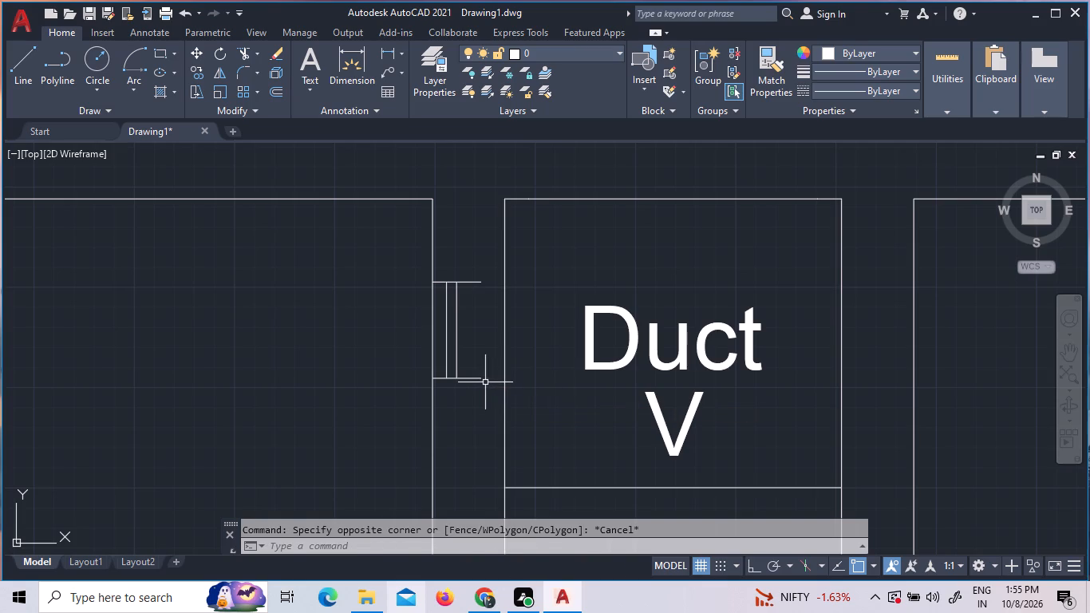
{"action": "left_click", "coordinate": [438, 260]}
{"action": "right_click", "coordinate": [442, 265]}
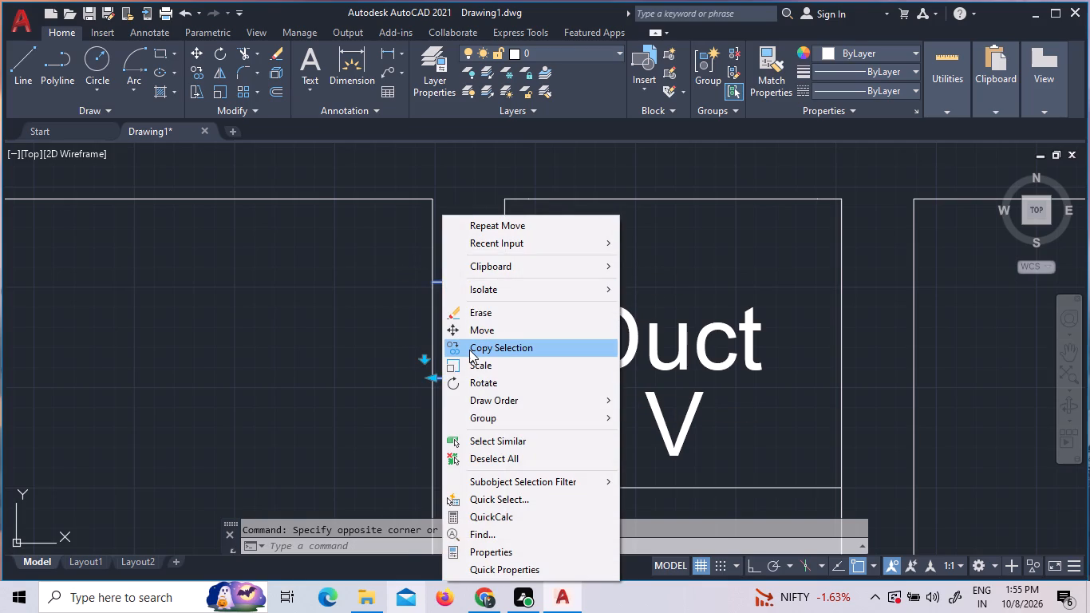
{"action": "left_click", "coordinate": [469, 350]}
{"action": "left_click", "coordinate": [469, 350]}
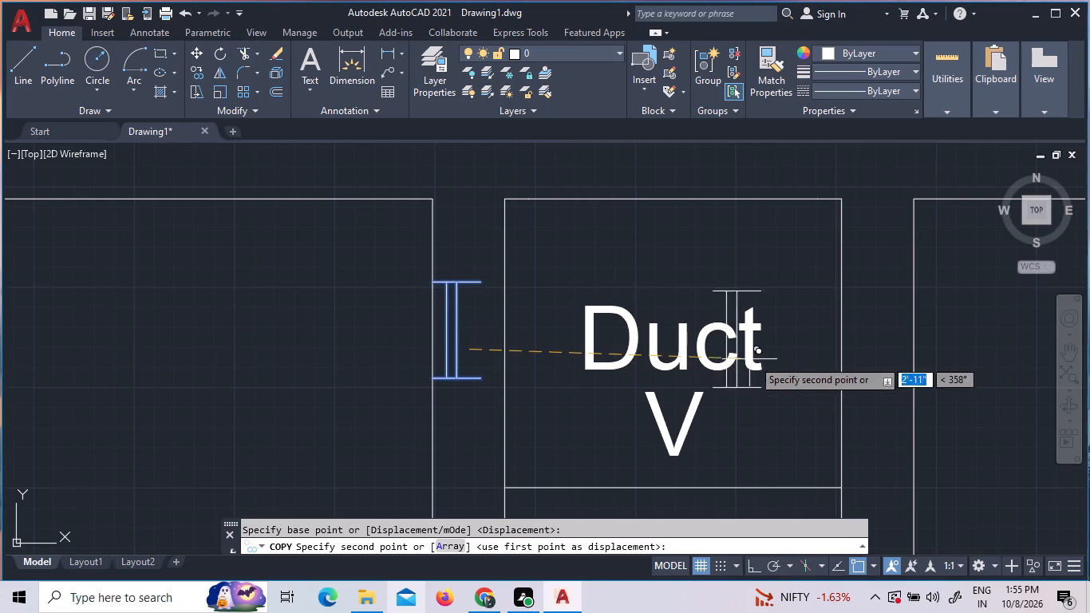
{"action": "left_click", "coordinate": [902, 345]}
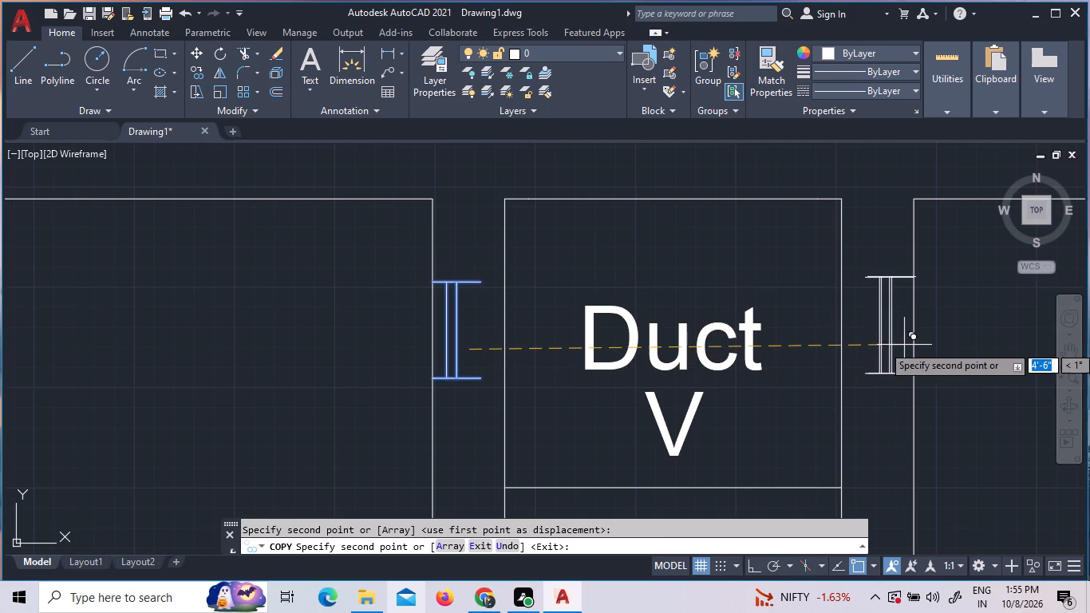
{"action": "scroll", "coordinate": [1021, 315], "scroll_direction": "up", "scroll_amount": 4}
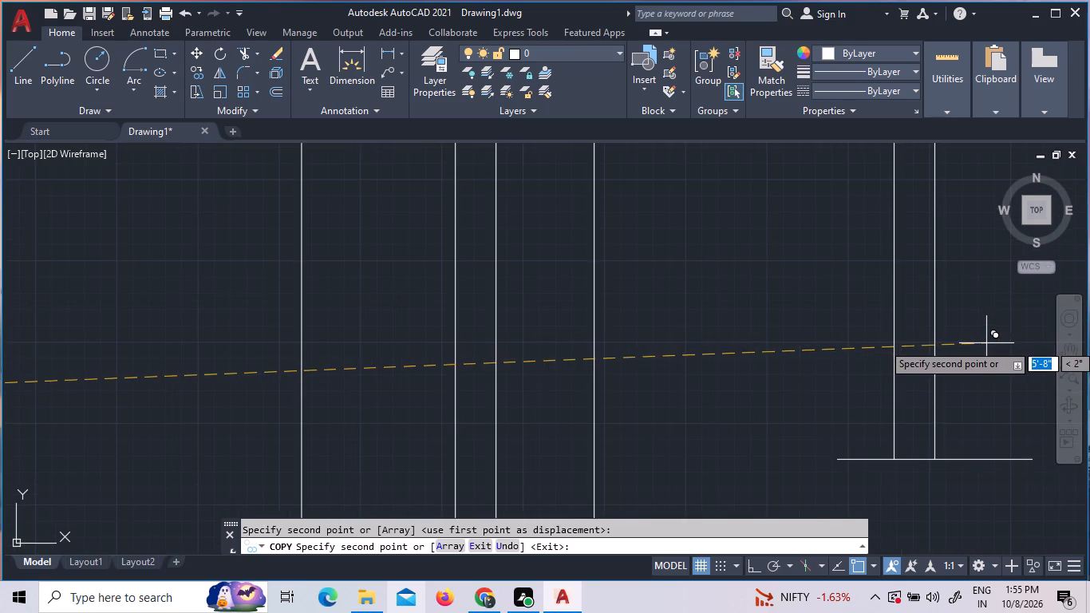
{"action": "key", "text": "Escape"}
Move the copied ventilator so its frame end sits exactly on the upper-right bedroom's wall line.
{"action": "scroll", "coordinate": [964, 371], "scroll_direction": "down", "scroll_amount": 1}
{"action": "scroll", "coordinate": [744, 227], "scroll_direction": "up", "scroll_amount": 1}
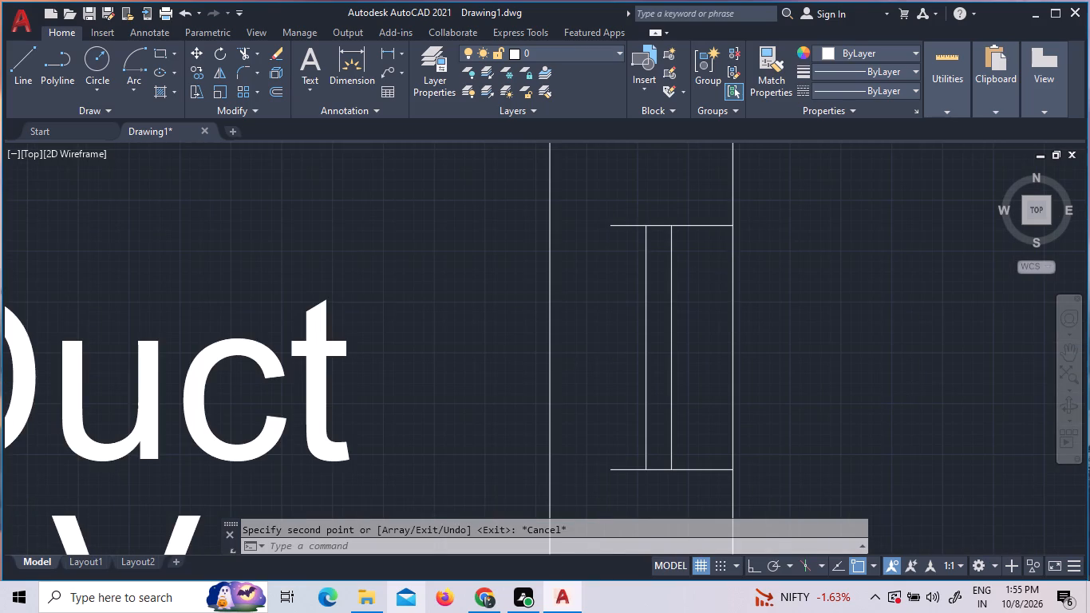
{"action": "scroll", "coordinate": [709, 212], "scroll_direction": "up", "scroll_amount": 4}
{"action": "scroll", "coordinate": [724, 240], "scroll_direction": "down", "scroll_amount": 2}
{"action": "scroll", "coordinate": [744, 253], "scroll_direction": "up", "scroll_amount": 2}
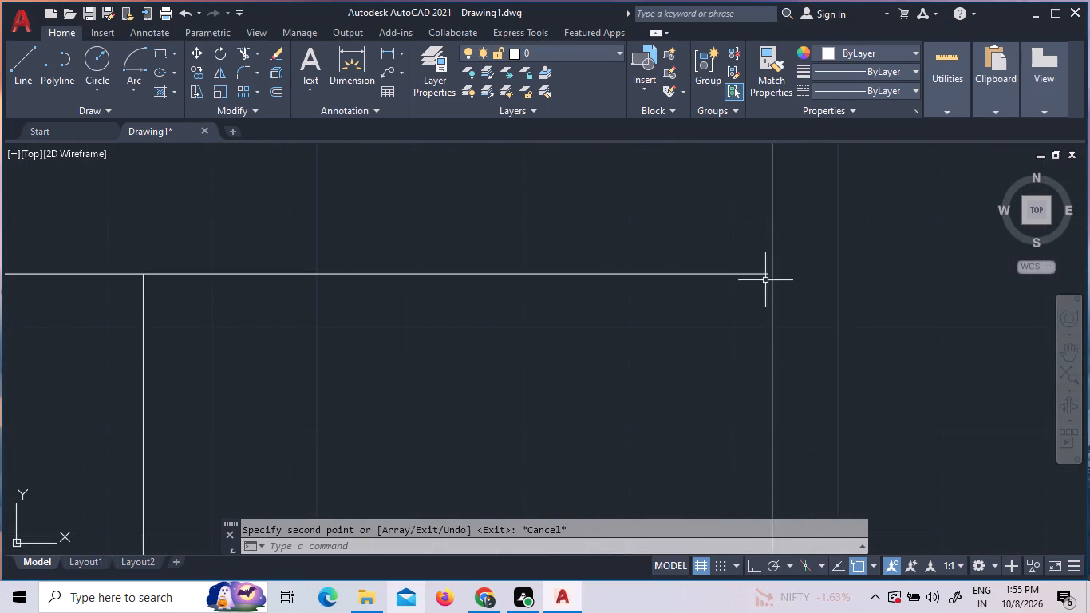
{"action": "scroll", "coordinate": [765, 280], "scroll_direction": "up", "scroll_amount": 3}
{"action": "left_click", "coordinate": [763, 252]}
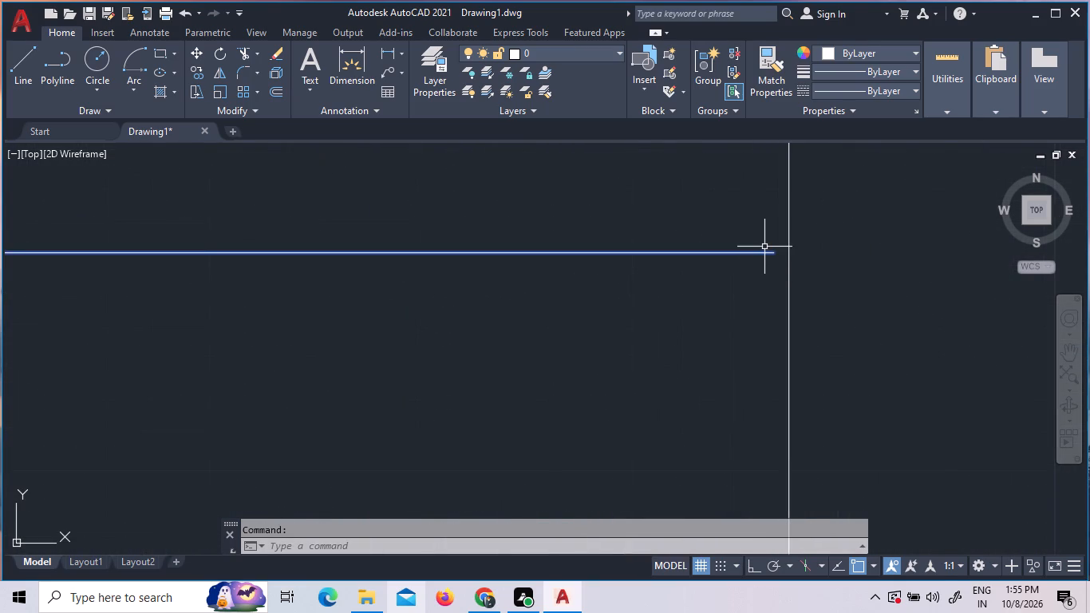
{"action": "right_click", "coordinate": [764, 247]}
{"action": "left_click", "coordinate": [802, 310]}
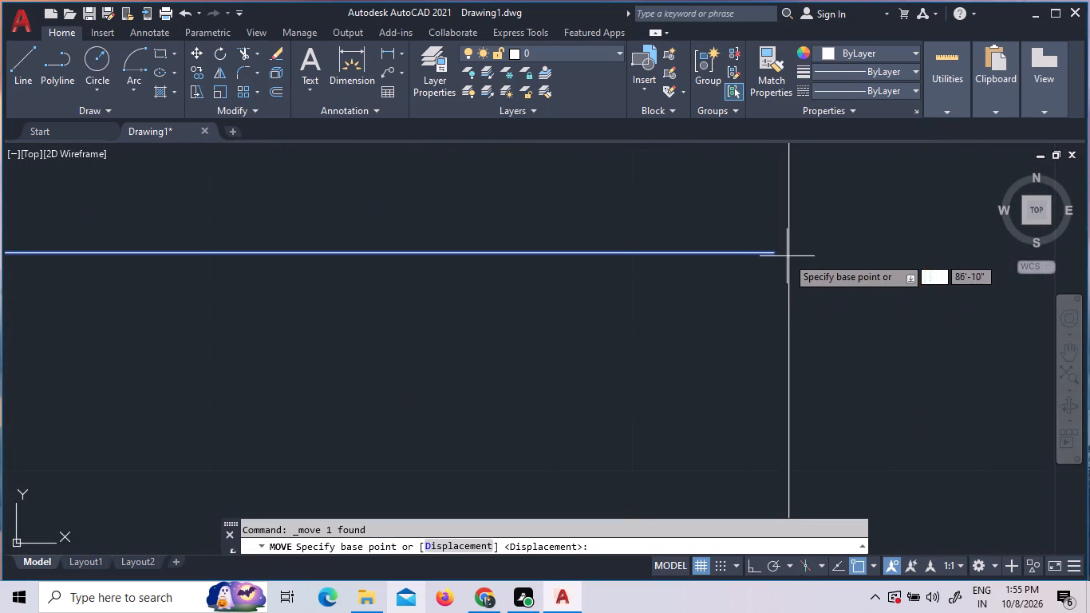
{"action": "left_click", "coordinate": [774, 253]}
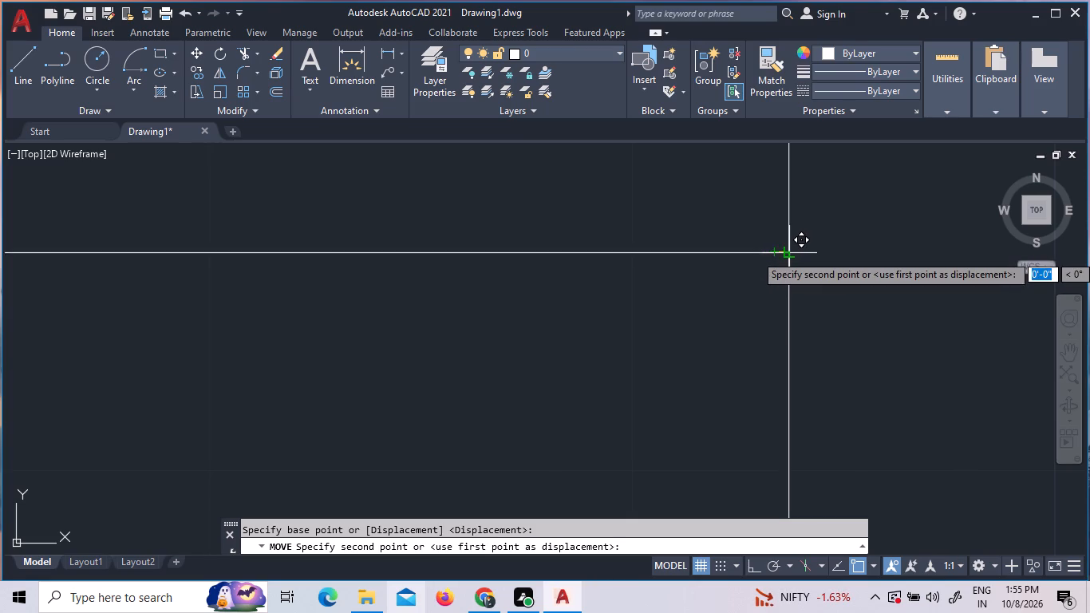
{"action": "scroll", "coordinate": [789, 256], "scroll_direction": "up", "scroll_amount": 3}
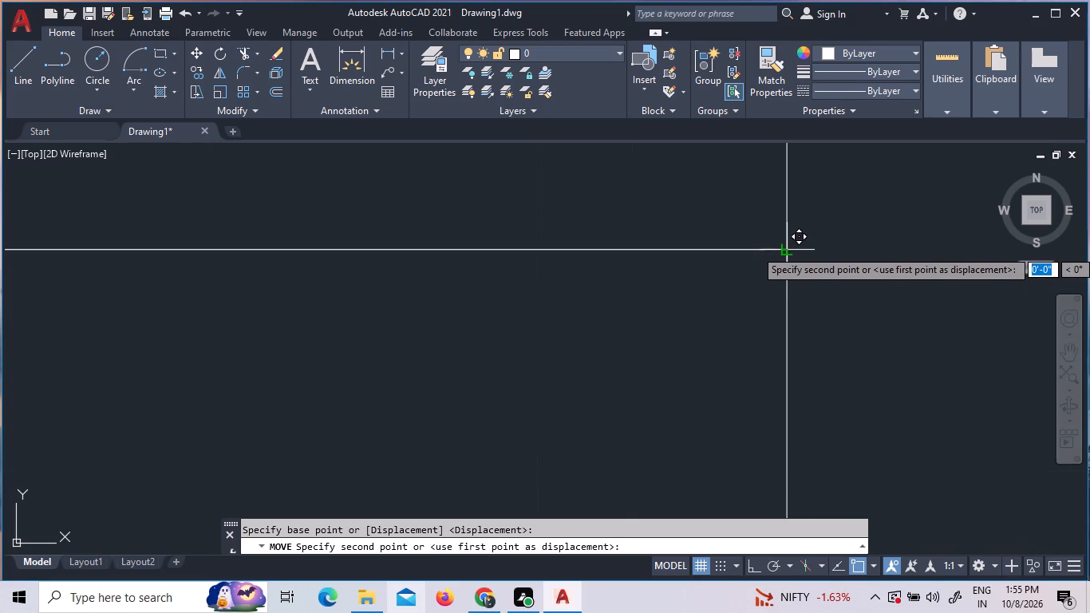
{"action": "left_click", "coordinate": [788, 249]}
Copy the V label from below the Duct label to both sides of it, beside the two ventilators.
{"action": "scroll", "coordinate": [793, 250], "scroll_direction": "down", "scroll_amount": 11}
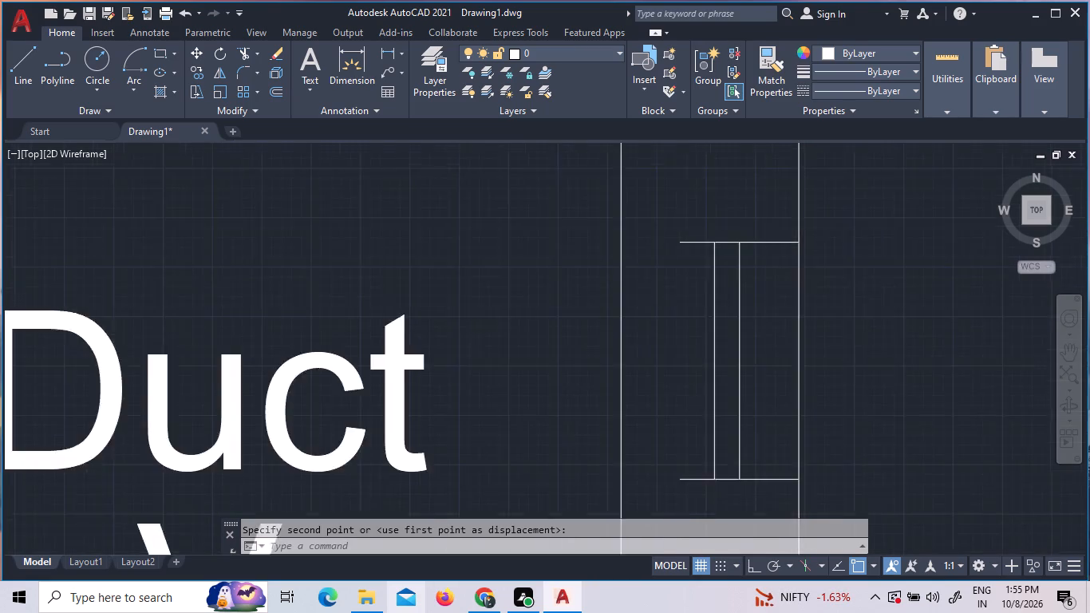
{"action": "scroll", "coordinate": [786, 260], "scroll_direction": "down", "scroll_amount": 3}
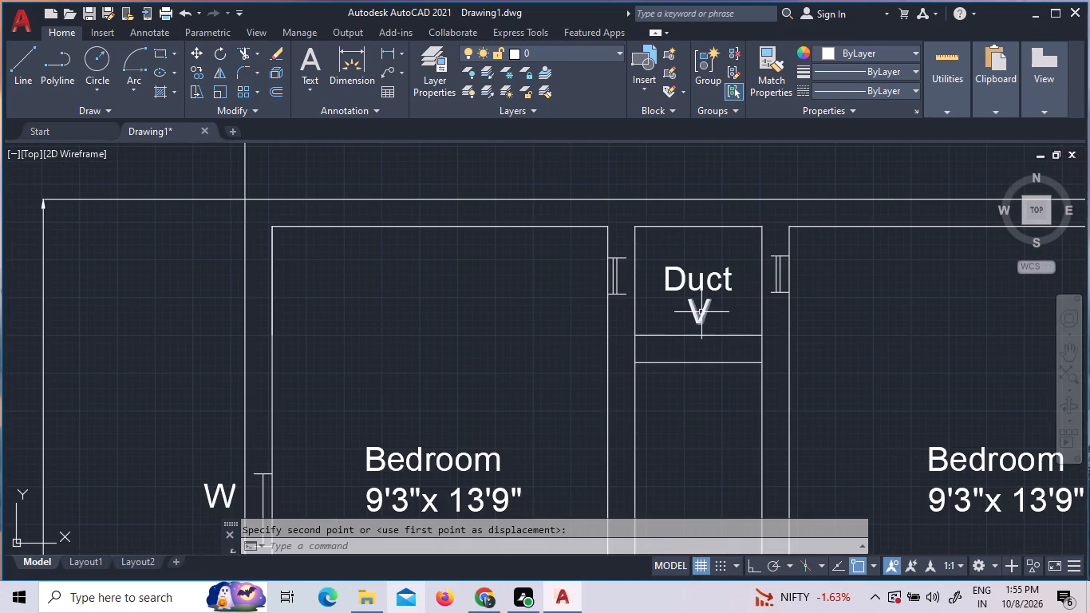
{"action": "left_click", "coordinate": [701, 313]}
{"action": "right_click", "coordinate": [701, 313]}
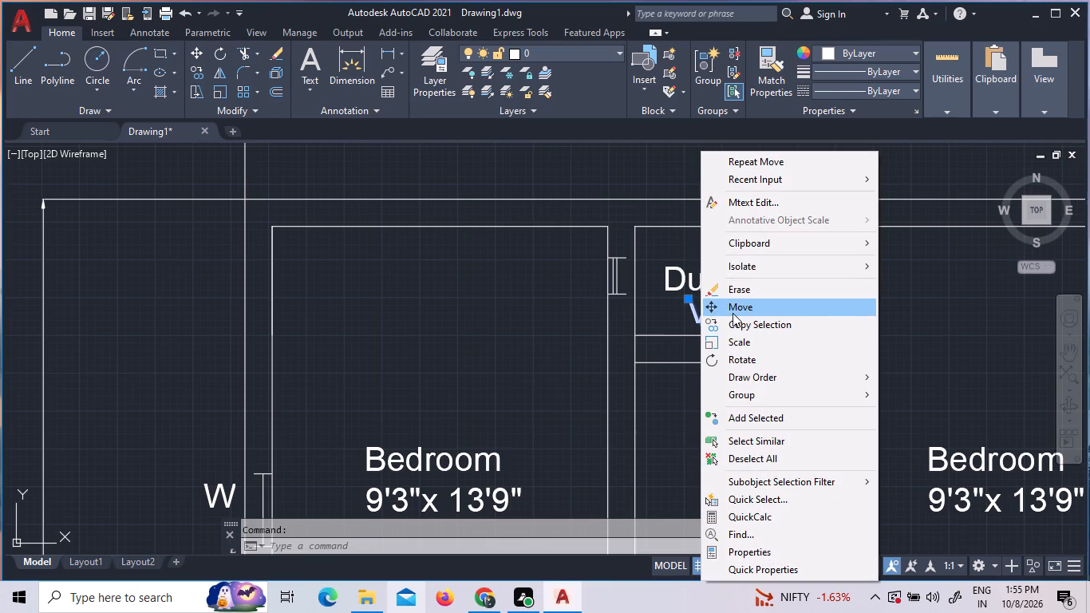
{"action": "left_click", "coordinate": [738, 323]}
{"action": "left_click", "coordinate": [715, 317]}
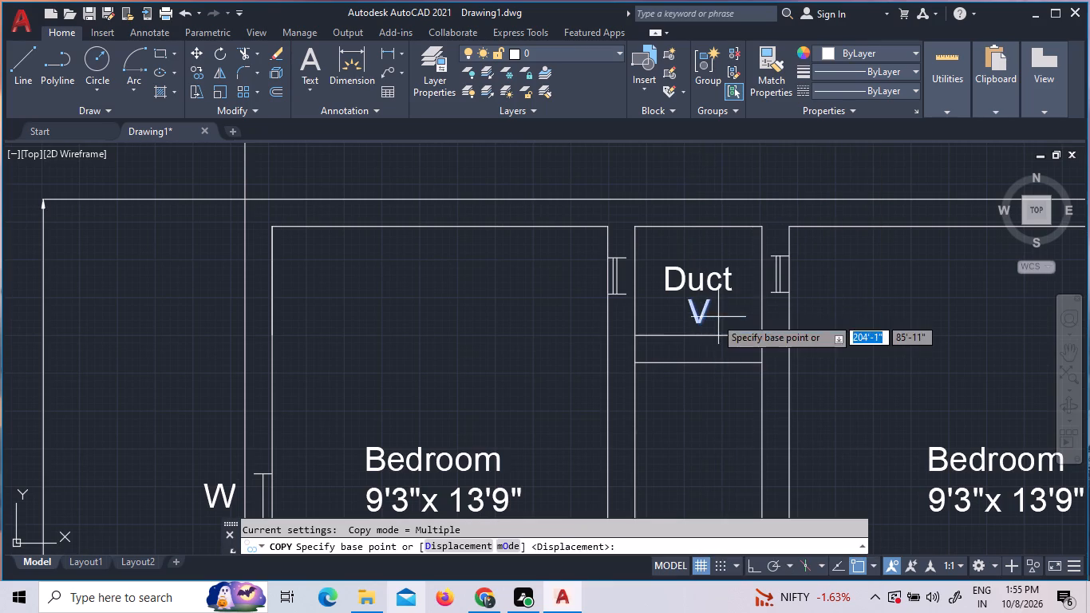
{"action": "left_click", "coordinate": [664, 284]}
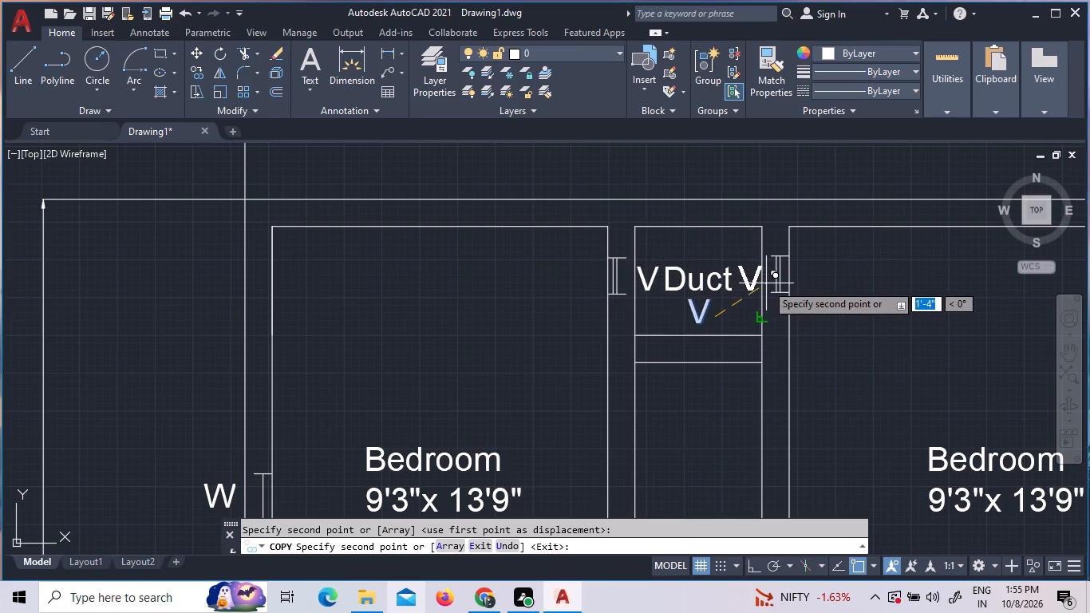
{"action": "left_click", "coordinate": [766, 283]}
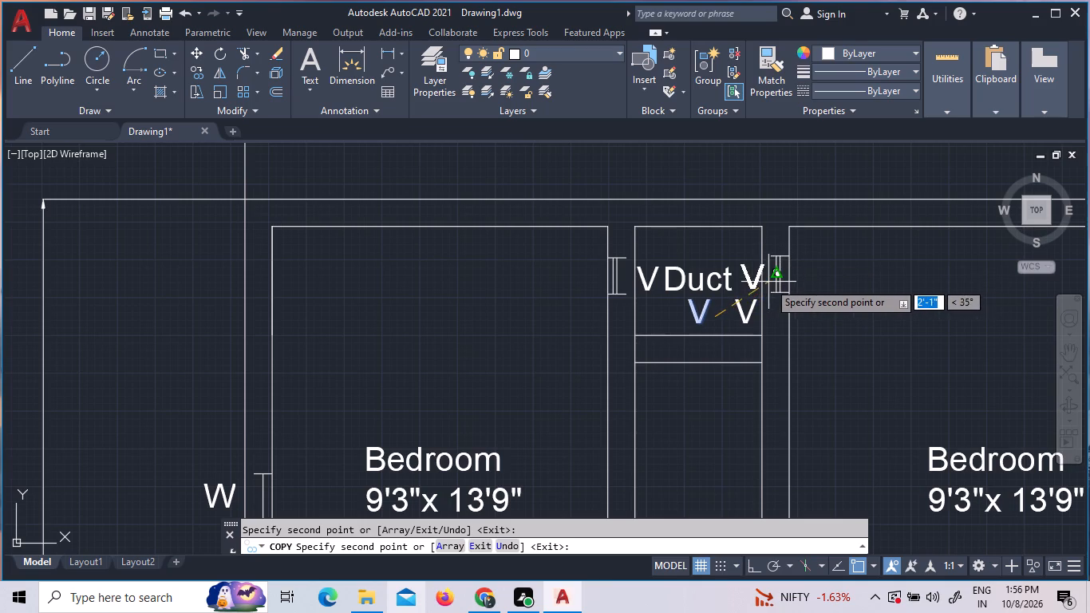
{"action": "left_click", "coordinate": [772, 281]}
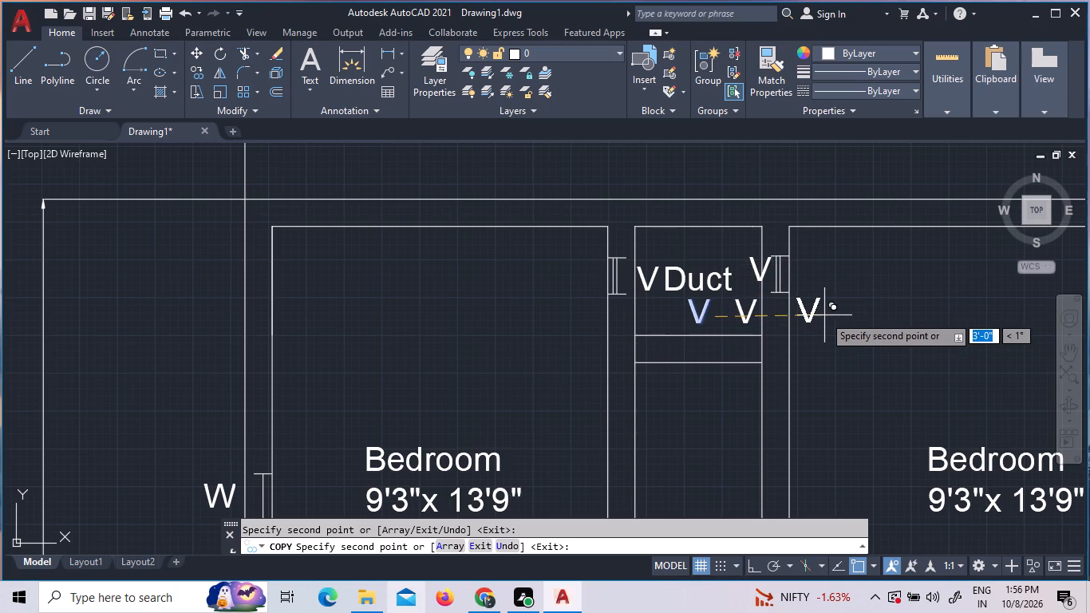
{"action": "key", "text": "Escape"}
Erase the original V label and the stray copy below the Duct label.
{"action": "left_click", "coordinate": [758, 315]}
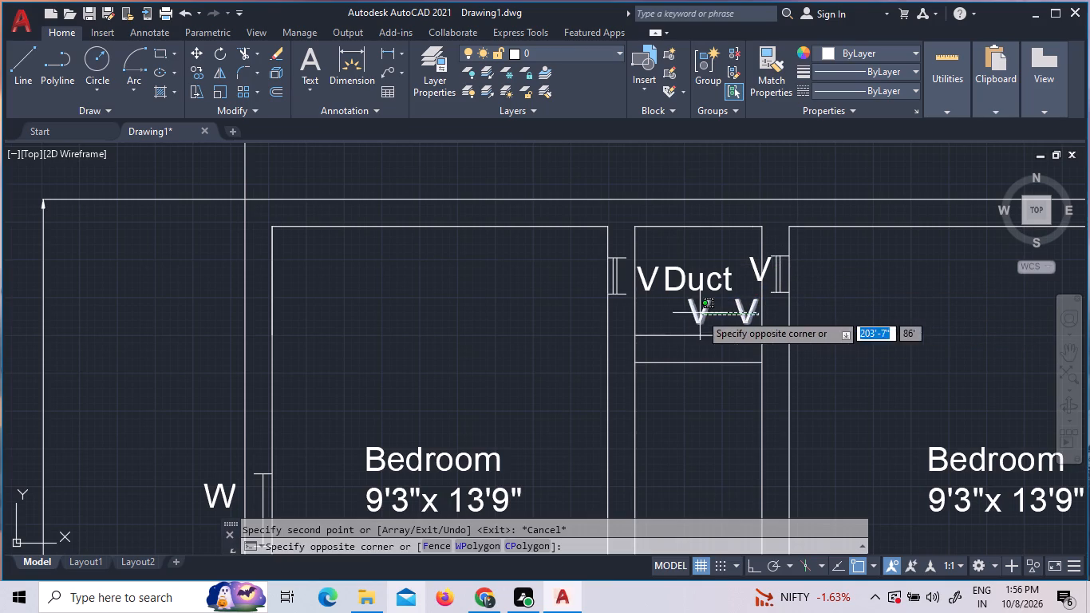
{"action": "left_click", "coordinate": [700, 313]}
{"action": "key", "text": "Delete"}
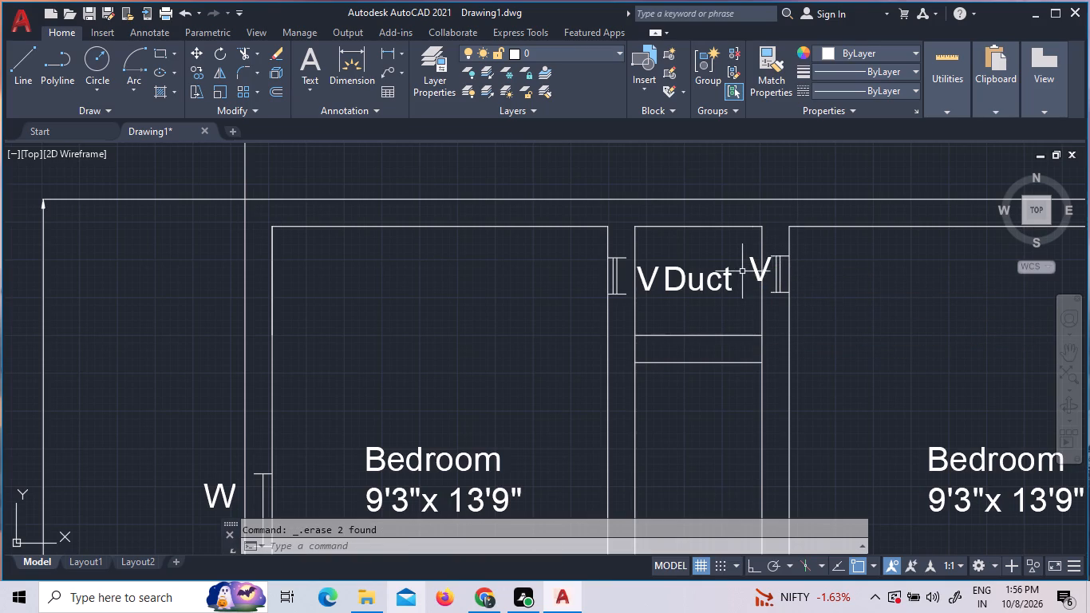
Move the V label beside the right-hand ventilator slightly down and left, inside the duct and level with the Duct label.
{"action": "left_click", "coordinate": [752, 271]}
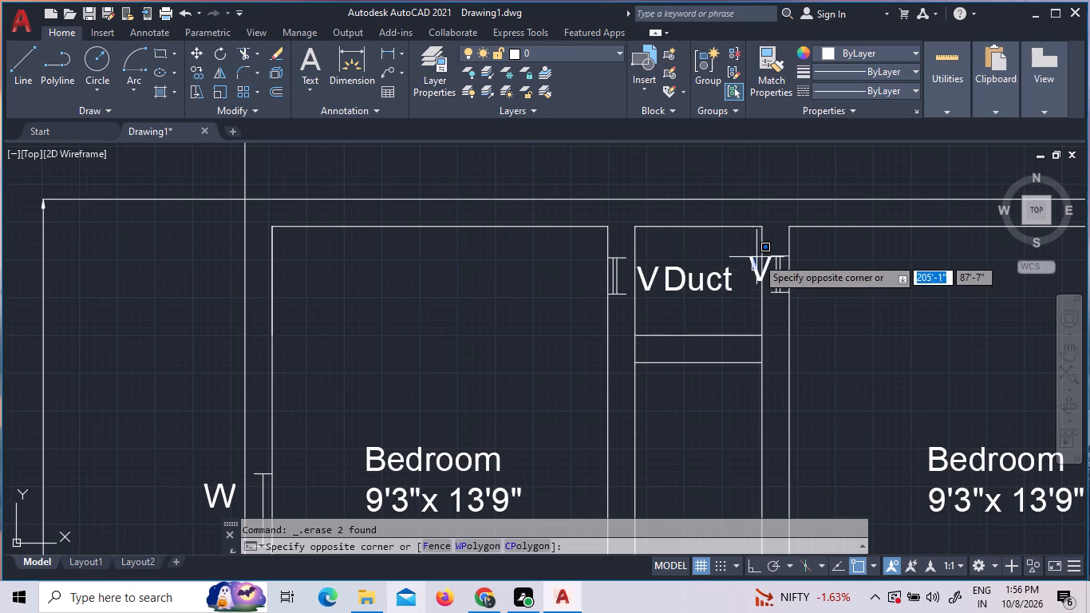
{"action": "left_click", "coordinate": [756, 257]}
{"action": "left_click", "coordinate": [755, 259]}
{"action": "right_click", "coordinate": [755, 259]}
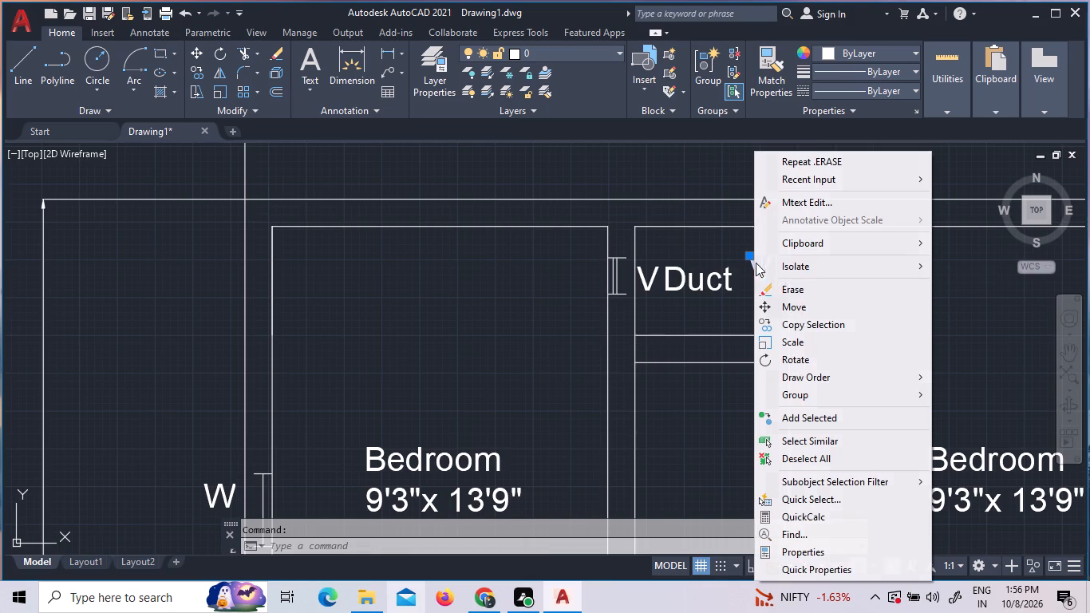
{"action": "left_click", "coordinate": [788, 306]}
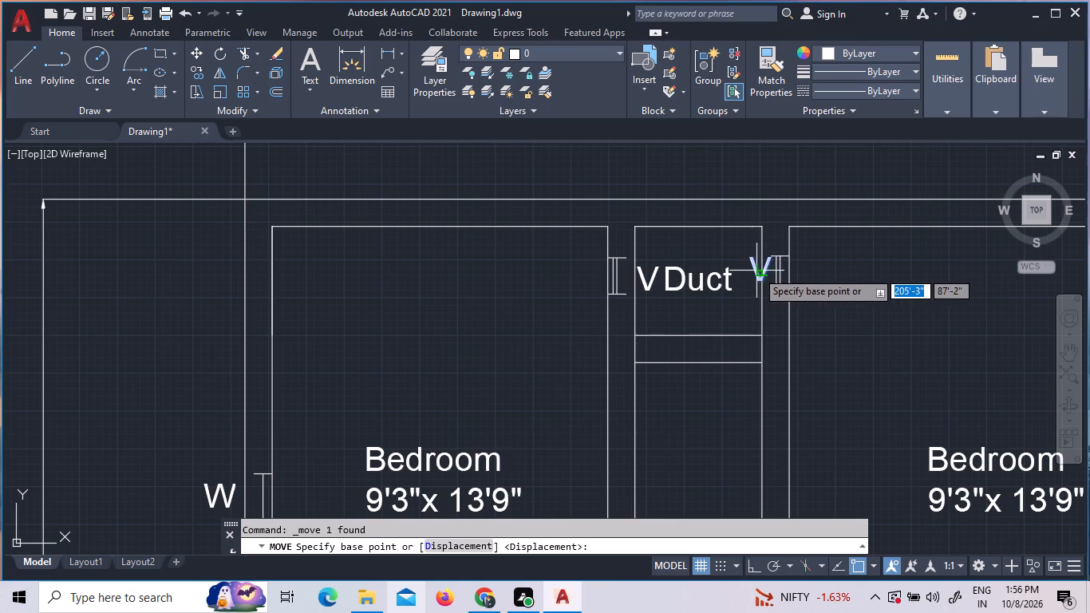
{"action": "left_click", "coordinate": [756, 271]}
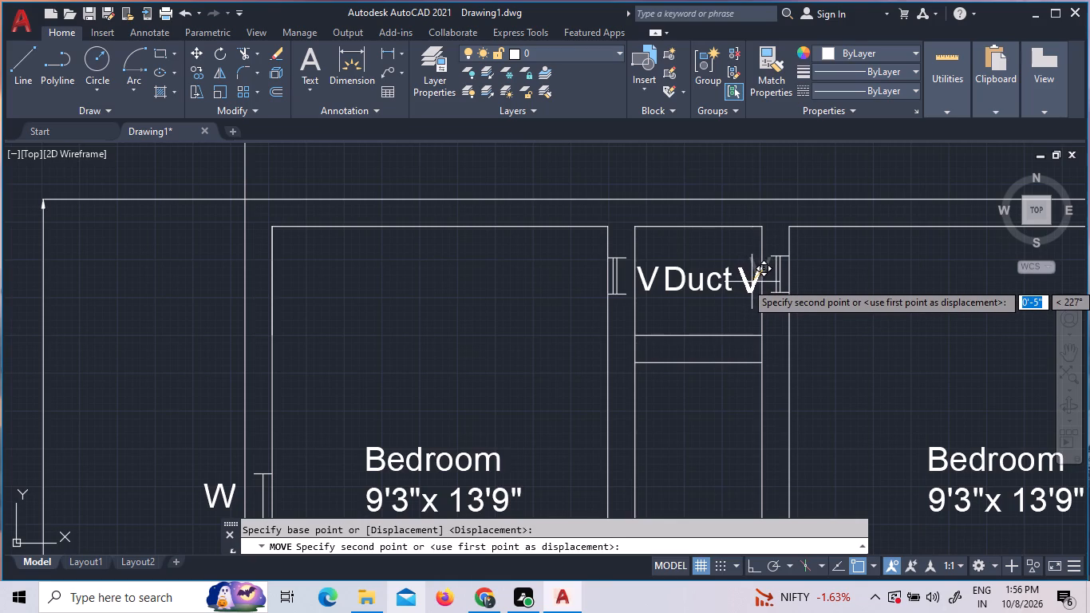
{"action": "left_click", "coordinate": [752, 282]}
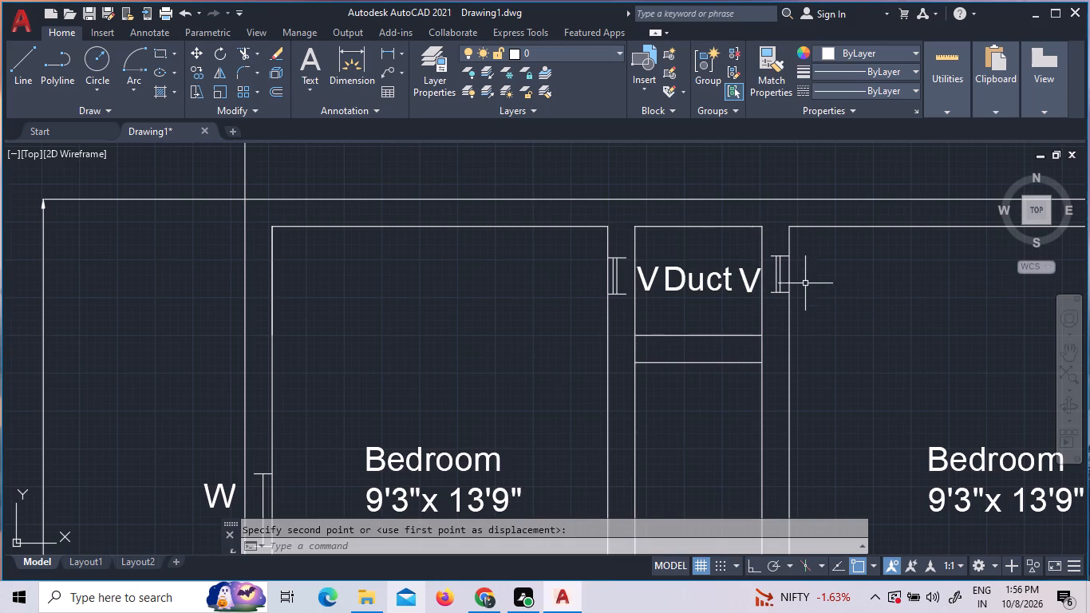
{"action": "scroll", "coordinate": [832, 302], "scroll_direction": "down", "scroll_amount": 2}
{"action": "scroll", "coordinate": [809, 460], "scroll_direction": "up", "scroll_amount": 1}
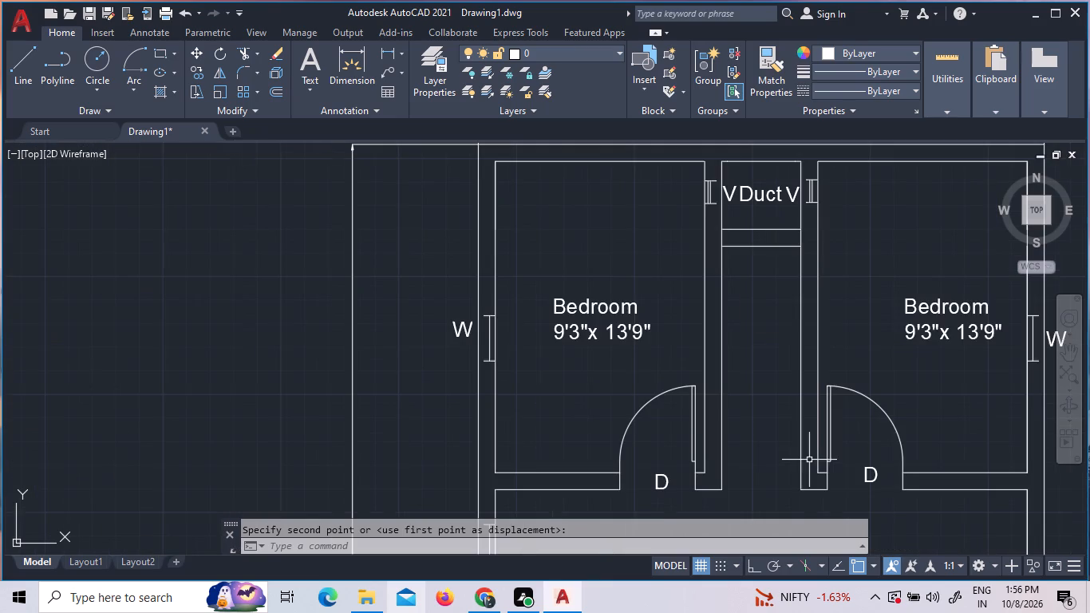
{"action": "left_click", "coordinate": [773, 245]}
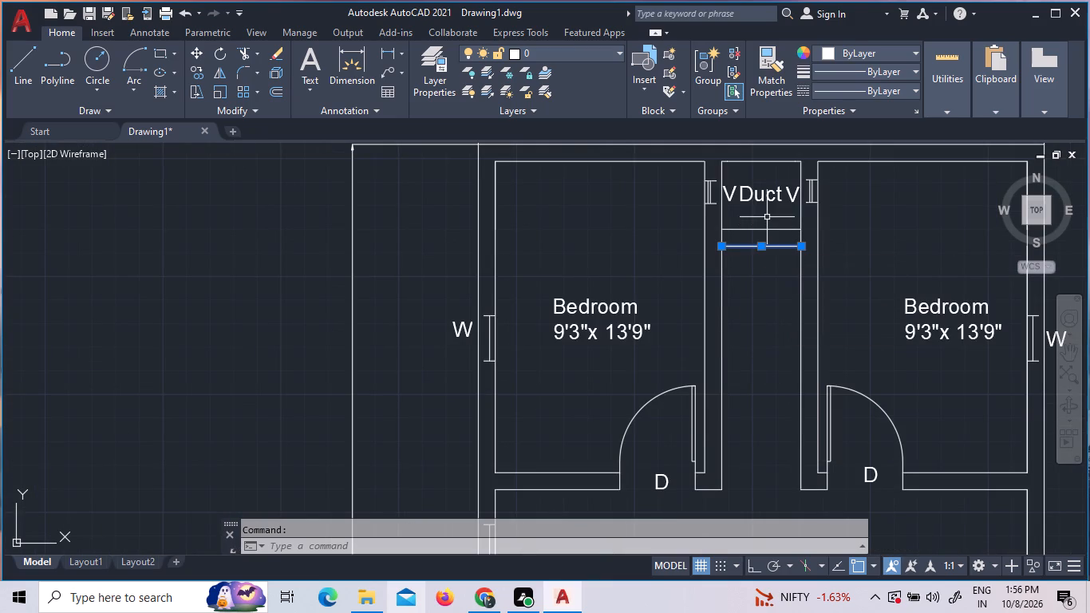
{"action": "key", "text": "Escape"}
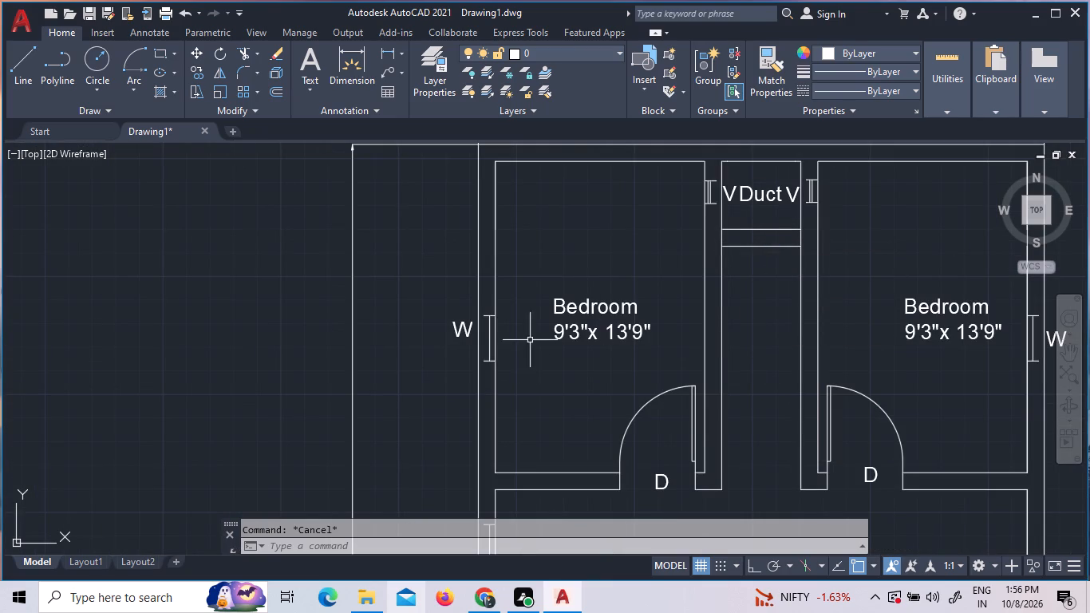
Copy the window block in the upper-left bedroom's outer wall to a free spot just inside that bedroom.
{"action": "scroll", "coordinate": [499, 339], "scroll_direction": "up", "scroll_amount": 4}
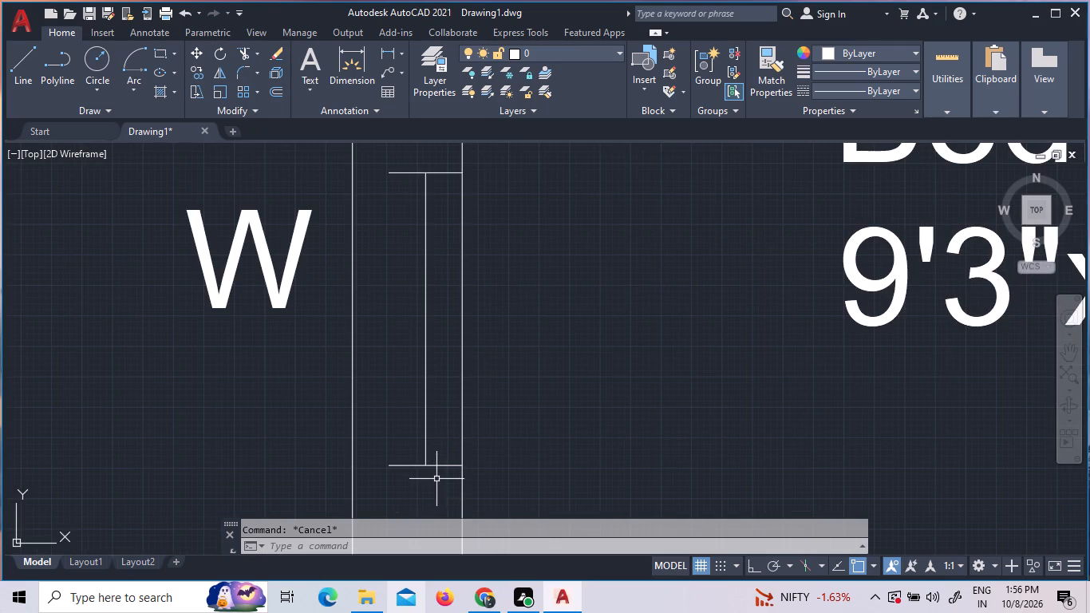
{"action": "left_click_drag", "start_coordinate": [446, 479], "coordinate": [428, 465]}
{"action": "left_click", "coordinate": [385, 419]}
{"action": "right_click", "coordinate": [385, 419]}
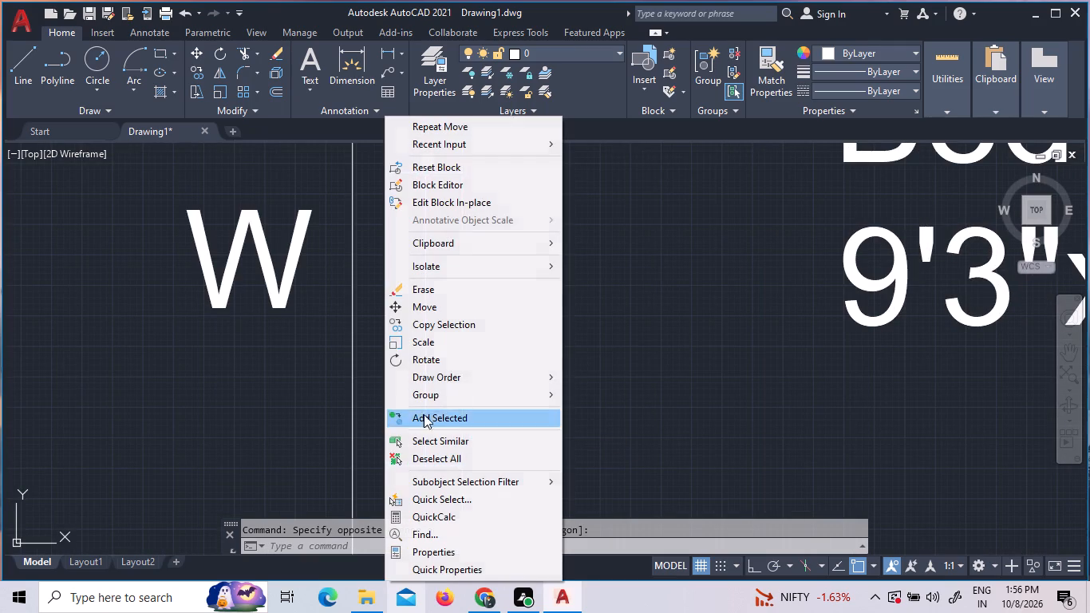
{"action": "left_click", "coordinate": [457, 329]}
{"action": "left_click", "coordinate": [437, 336]}
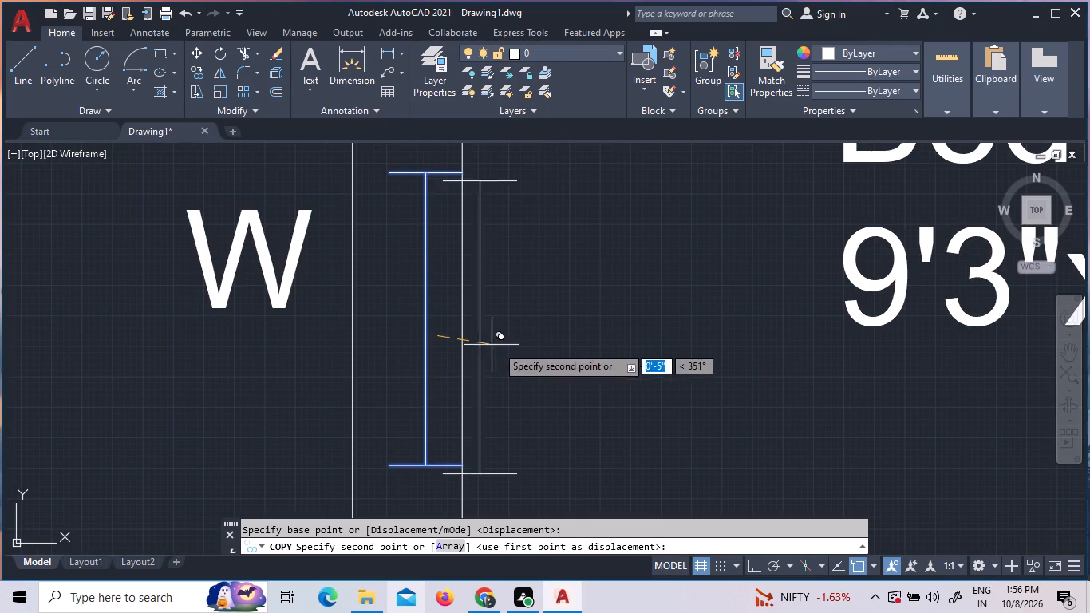
{"action": "left_click", "coordinate": [564, 355]}
{"action": "key", "text": "Escape"}
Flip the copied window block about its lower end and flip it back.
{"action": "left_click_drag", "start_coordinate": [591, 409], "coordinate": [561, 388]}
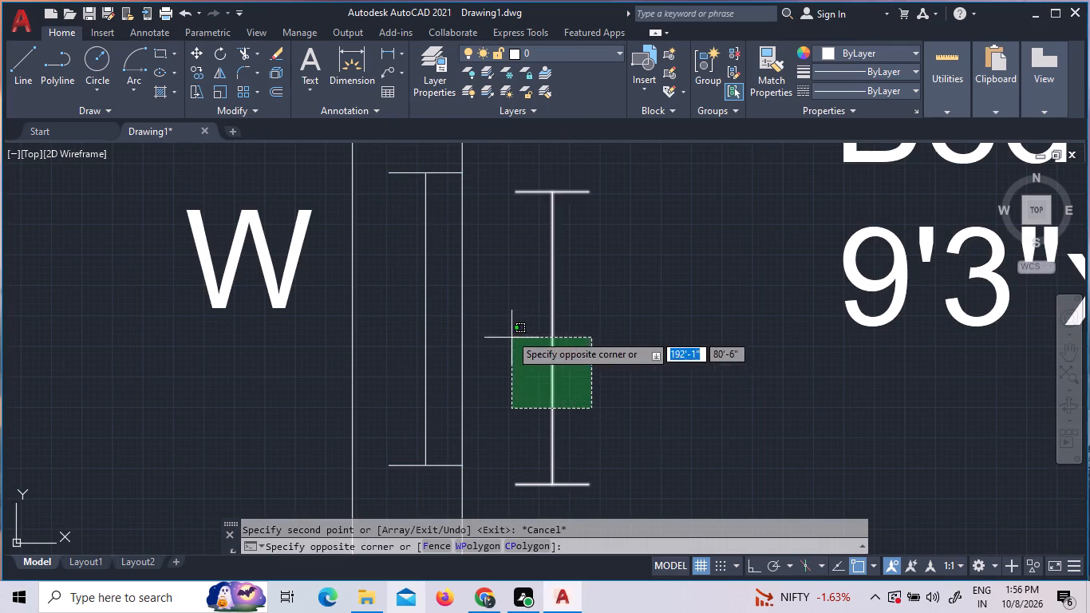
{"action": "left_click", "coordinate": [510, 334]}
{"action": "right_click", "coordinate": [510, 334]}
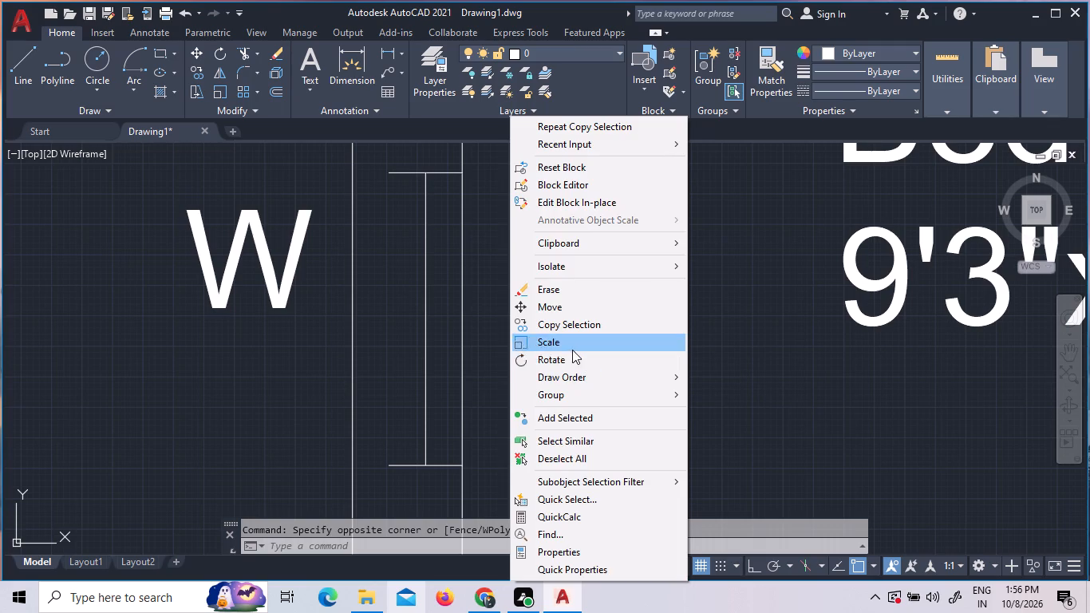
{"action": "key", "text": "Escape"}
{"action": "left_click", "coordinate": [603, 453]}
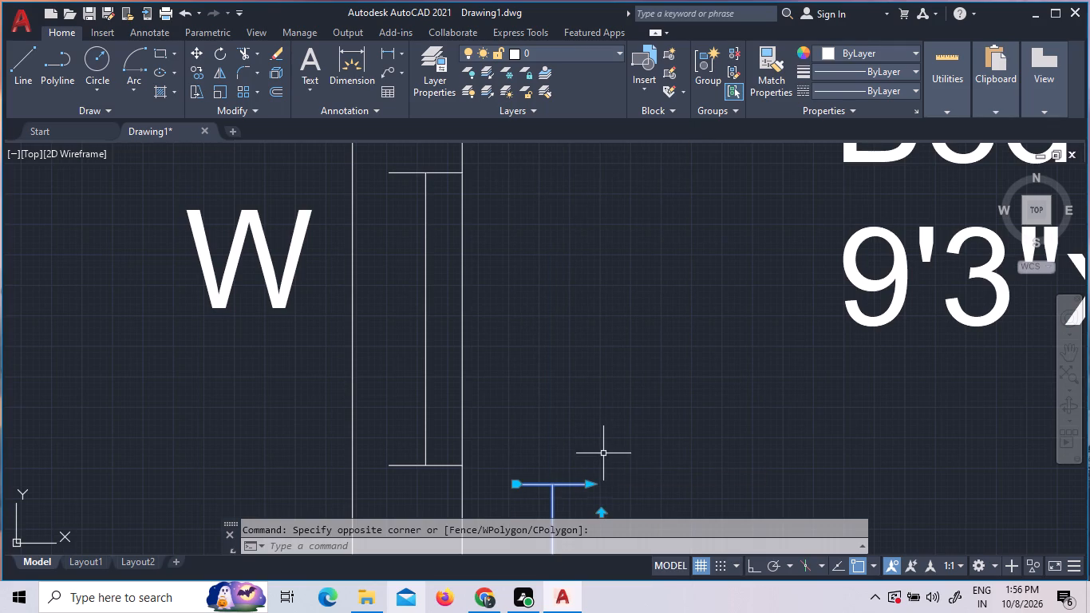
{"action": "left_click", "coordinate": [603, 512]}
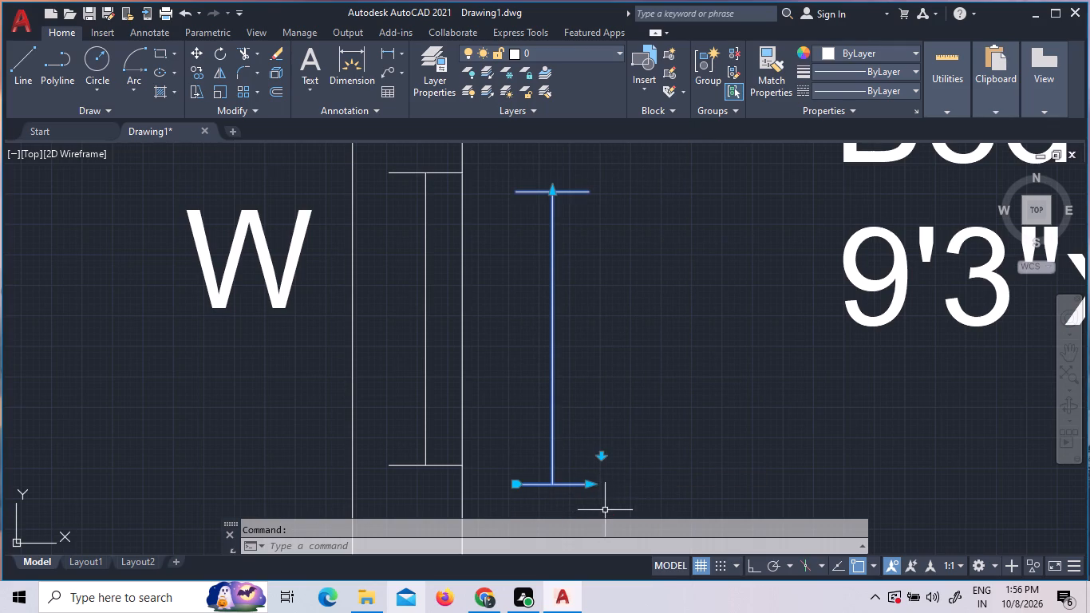
Rotate the copied window block 270° about its upper-right endpoint so it lies horizontally.
{"action": "key", "text": "r"}
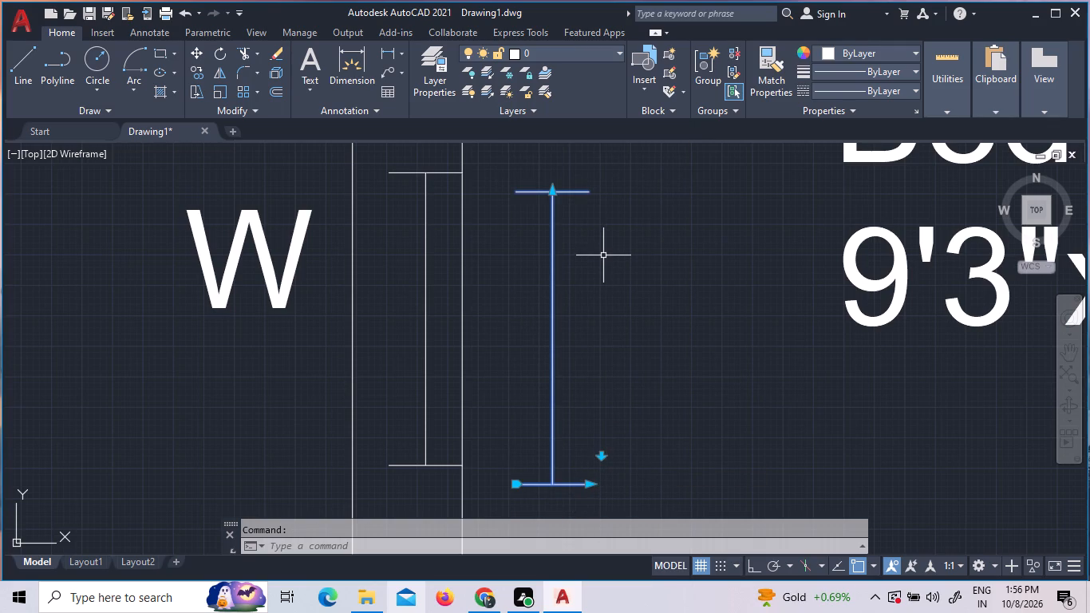
{"action": "key", "text": "o"}
{"action": "key", "text": "Return"}
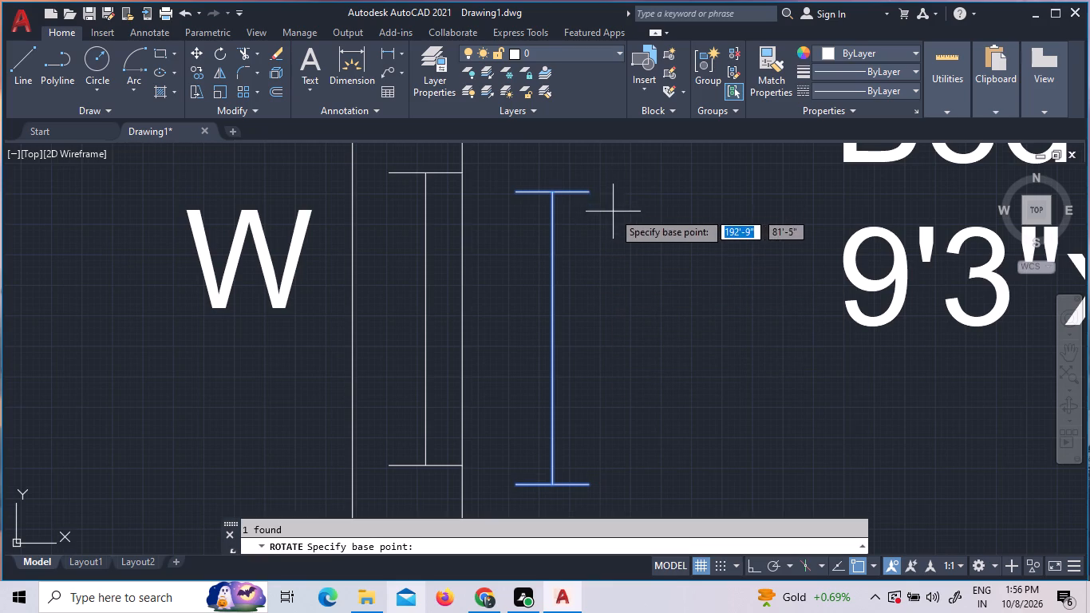
{"action": "left_click", "coordinate": [584, 192]}
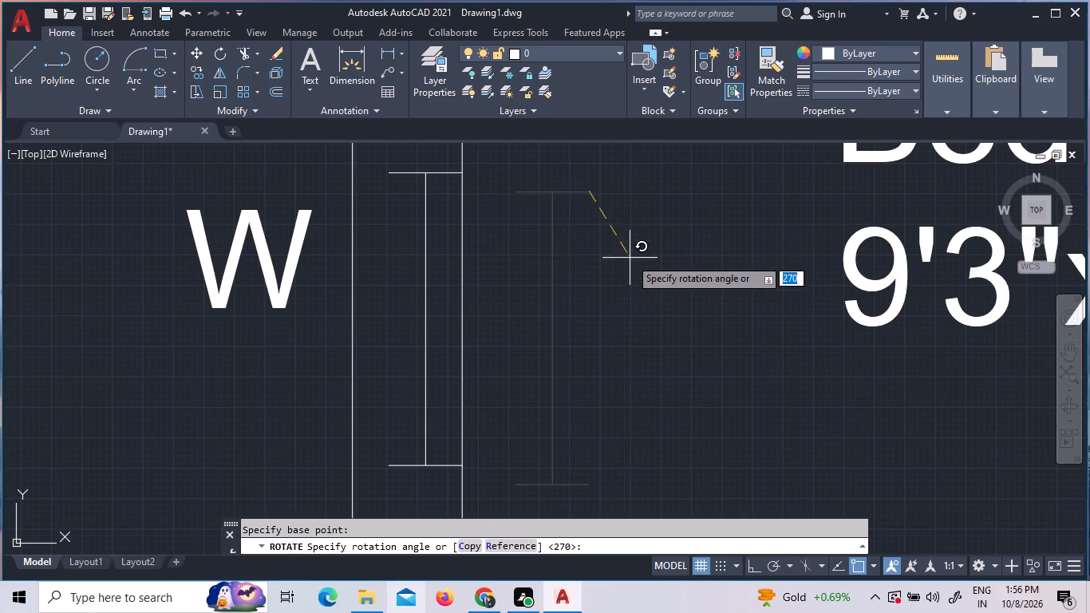
{"action": "key", "text": "F8"}
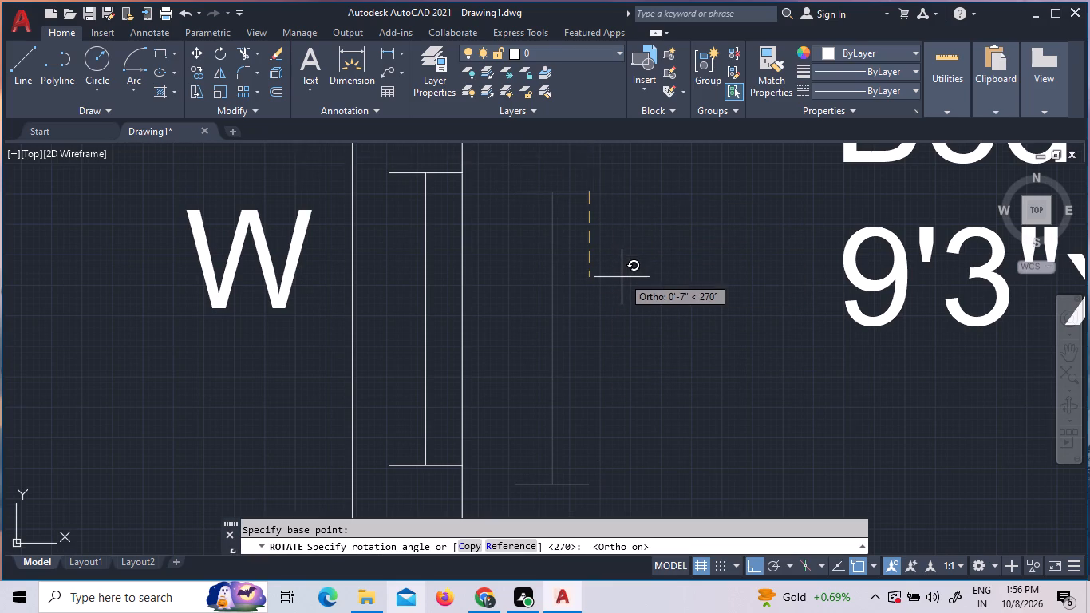
{"action": "left_click", "coordinate": [621, 278]}
Move the horizontal window block into the wall below the upper duct, roughly centred between the duct's side walls.
{"action": "scroll", "coordinate": [623, 326], "scroll_direction": "down", "scroll_amount": 2}
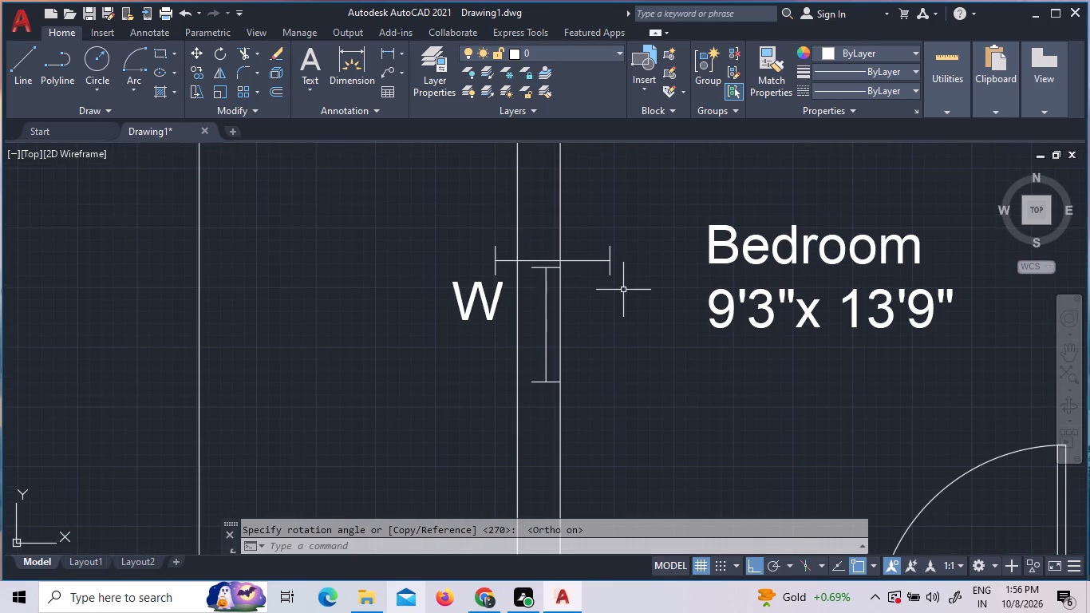
{"action": "left_click_drag", "start_coordinate": [622, 288], "coordinate": [614, 275]}
{"action": "left_click", "coordinate": [603, 246]}
{"action": "right_click", "coordinate": [603, 246]}
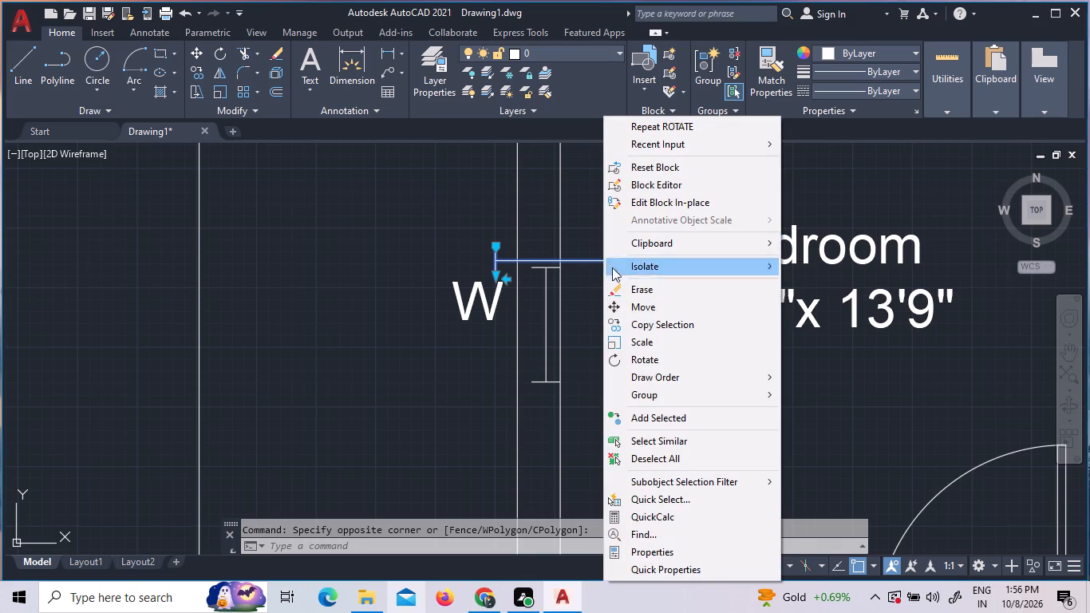
{"action": "left_click", "coordinate": [637, 314]}
{"action": "left_click", "coordinate": [617, 294]}
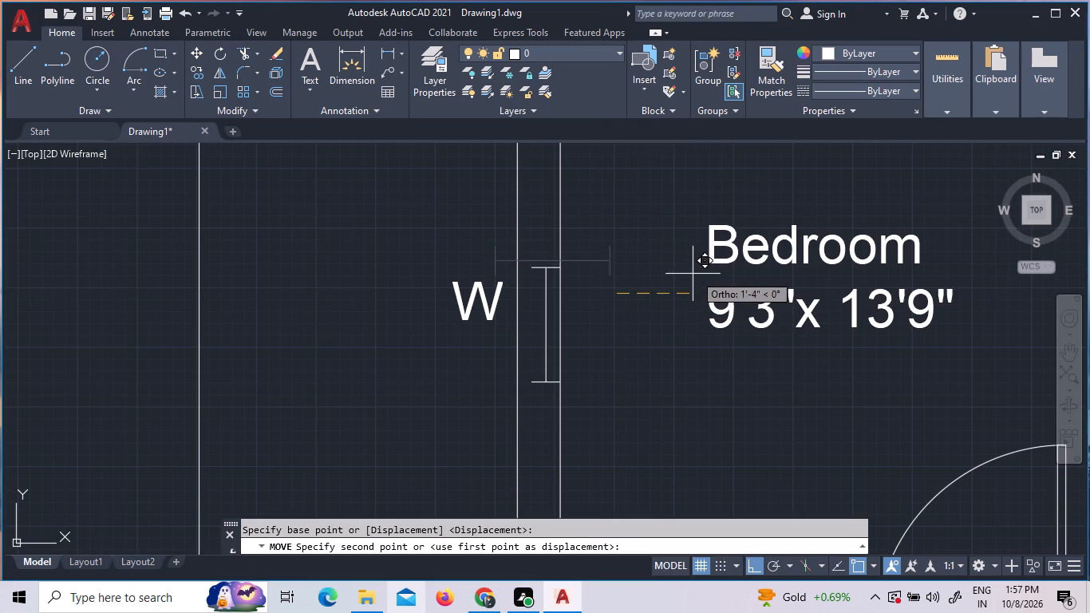
{"action": "scroll", "coordinate": [685, 287], "scroll_direction": "down", "scroll_amount": 7}
{"action": "scroll", "coordinate": [766, 277], "scroll_direction": "up", "scroll_amount": 3}
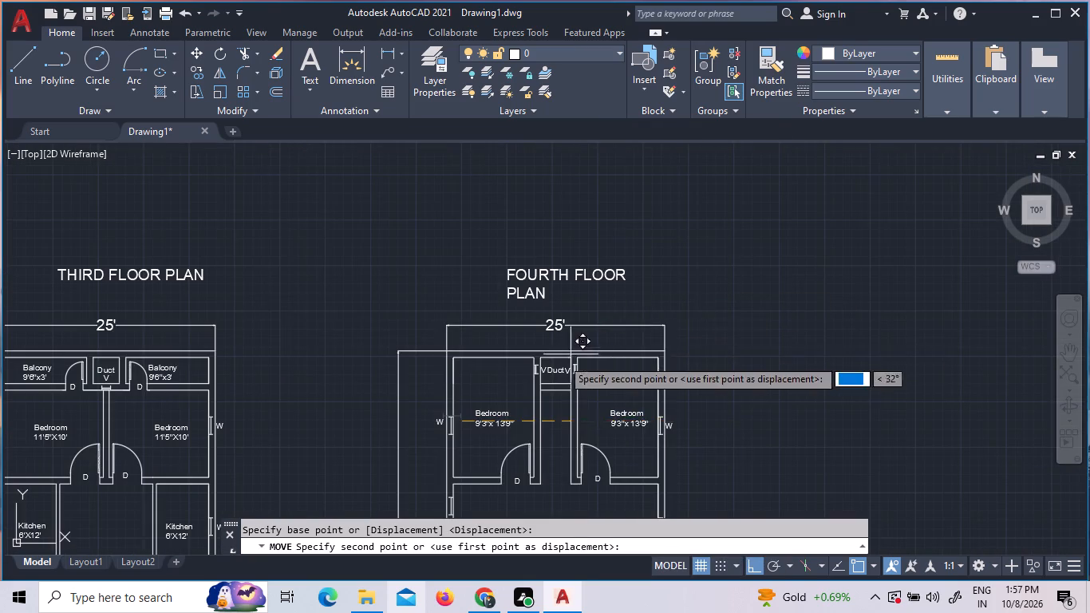
{"action": "scroll", "coordinate": [534, 394], "scroll_direction": "up", "scroll_amount": 2}
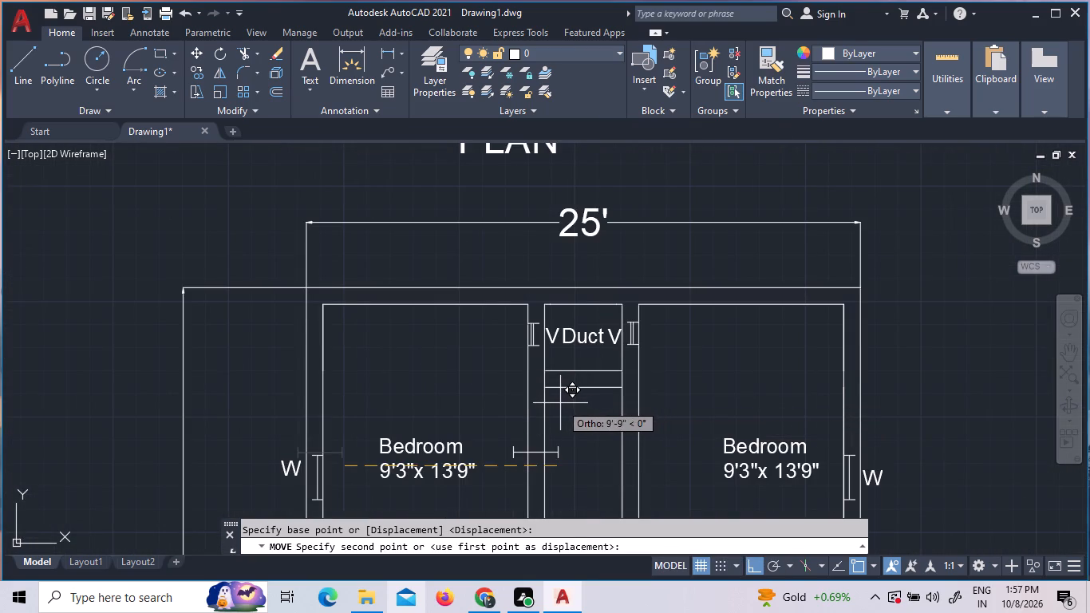
{"action": "key", "text": "F8"}
{"action": "scroll", "coordinate": [594, 391], "scroll_direction": "up", "scroll_amount": 4}
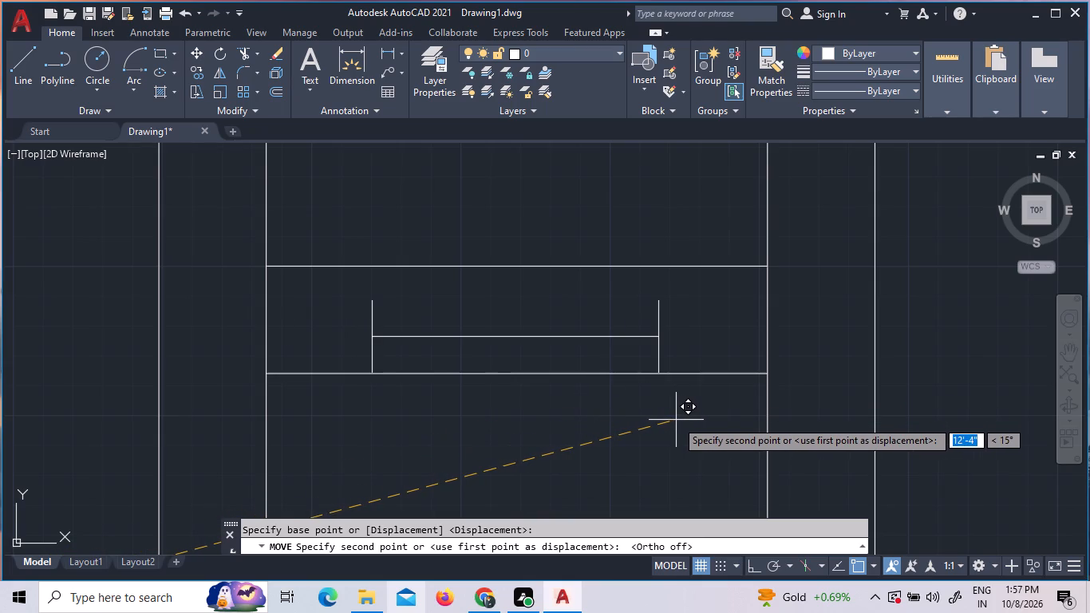
{"action": "left_click", "coordinate": [677, 421]}
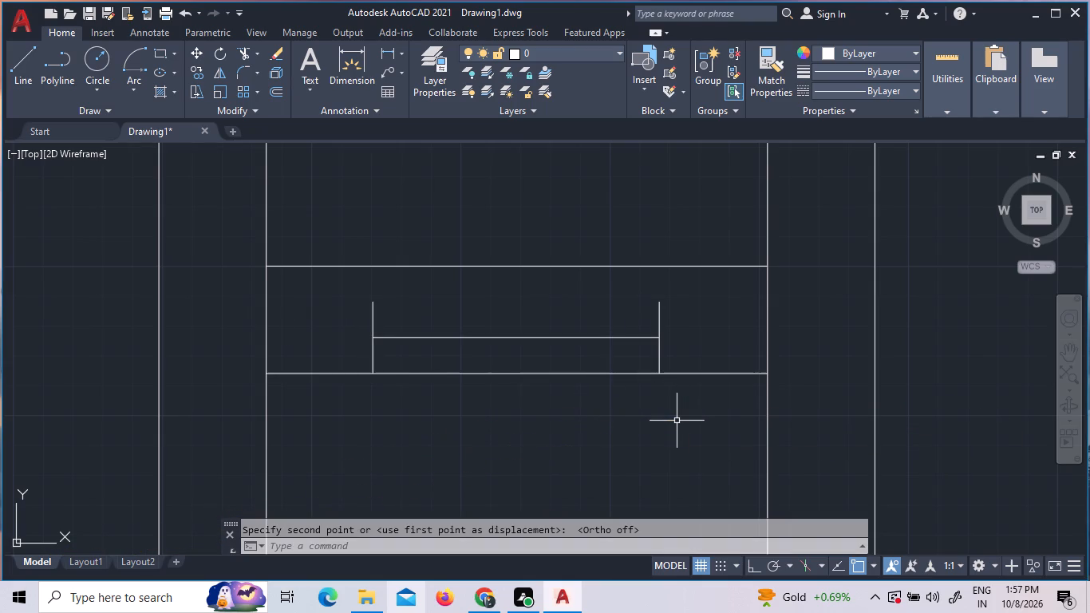
{"action": "key", "text": "Escape"}
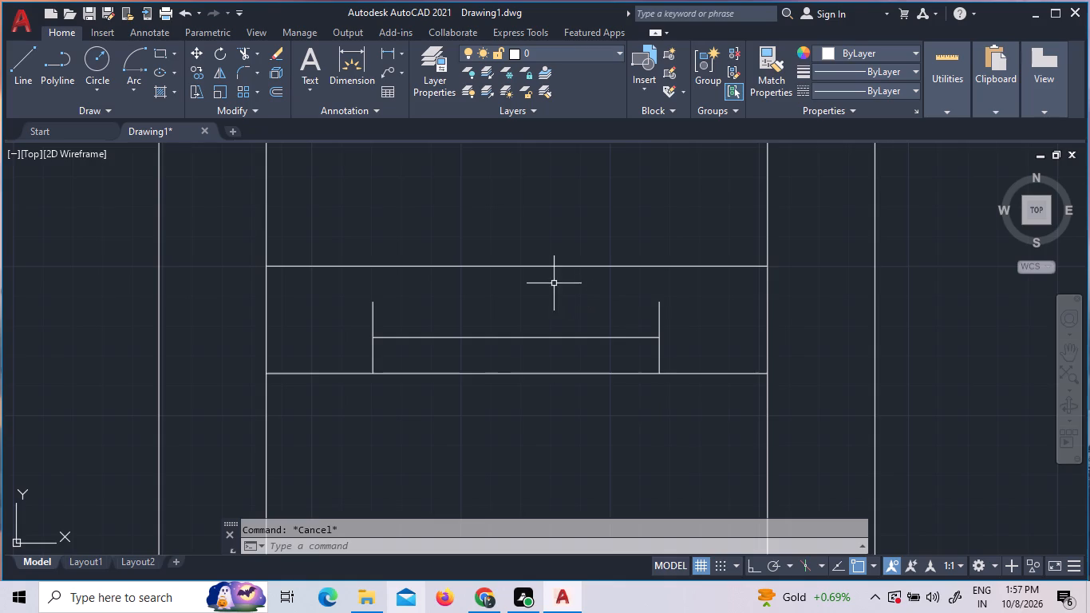
Move the window block below the duct slightly down so its lower end snaps onto the wall's lower line.
{"action": "scroll", "coordinate": [585, 338], "scroll_direction": "down", "scroll_amount": 2}
{"action": "scroll", "coordinate": [521, 351], "scroll_direction": "up", "scroll_amount": 3}
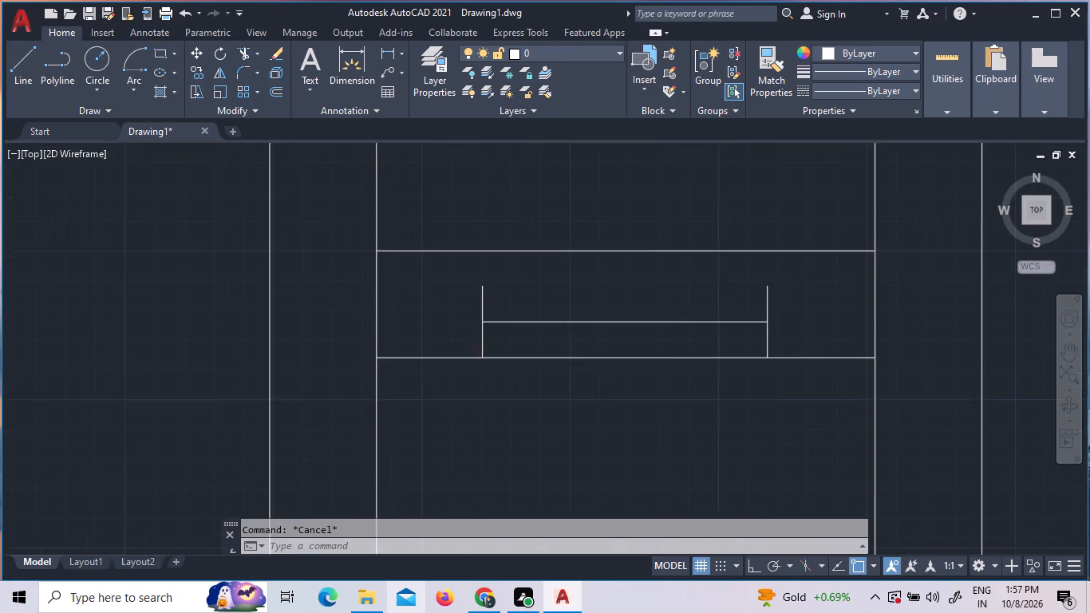
{"action": "scroll", "coordinate": [509, 361], "scroll_direction": "up", "scroll_amount": 5}
{"action": "scroll", "coordinate": [458, 370], "scroll_direction": "down", "scroll_amount": 4}
{"action": "scroll", "coordinate": [394, 353], "scroll_direction": "up", "scroll_amount": 2}
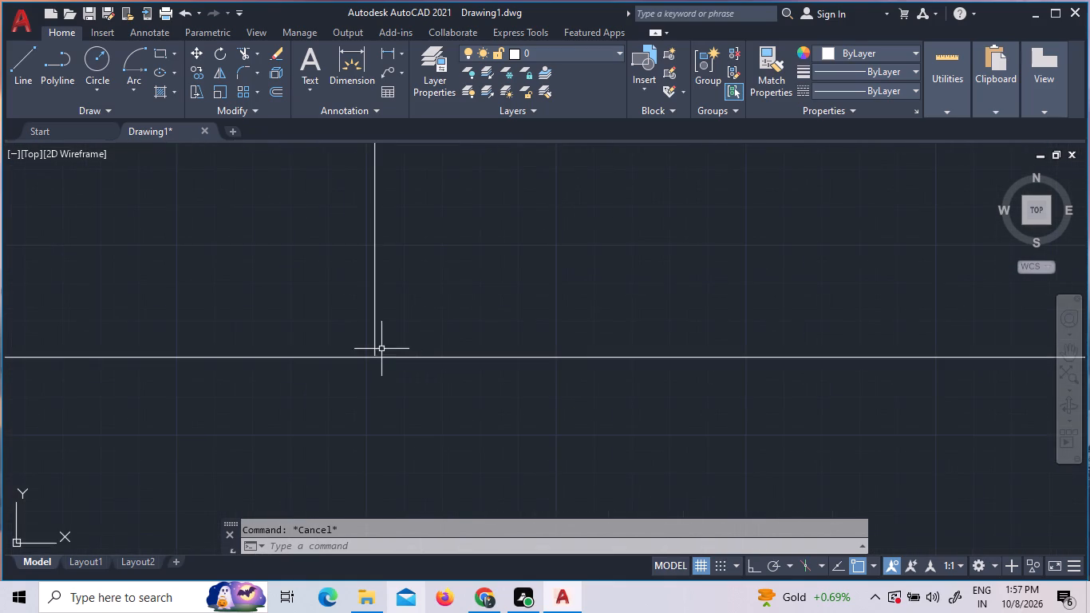
{"action": "scroll", "coordinate": [372, 354], "scroll_direction": "up", "scroll_amount": 6}
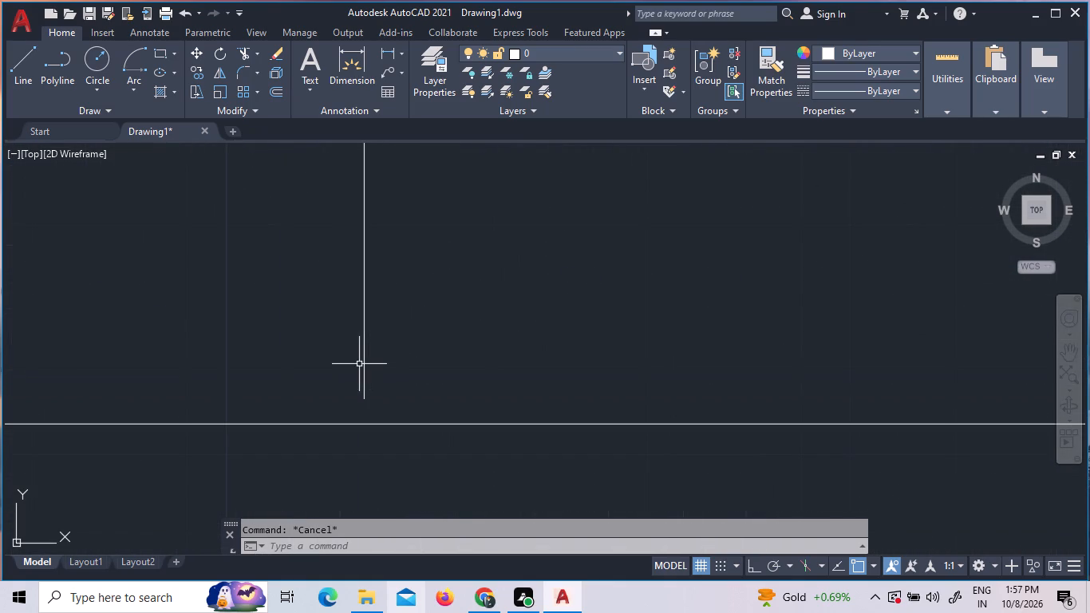
{"action": "scroll", "coordinate": [361, 401], "scroll_direction": "up", "scroll_amount": 4}
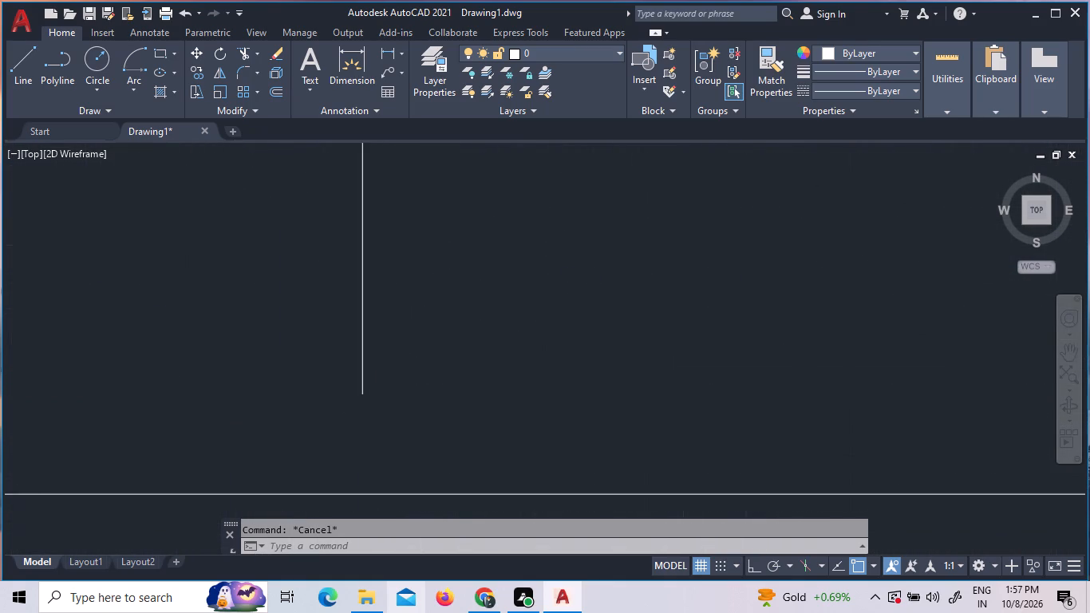
{"action": "scroll", "coordinate": [348, 377], "scroll_direction": "down", "scroll_amount": 2}
{"action": "left_click", "coordinate": [350, 380]}
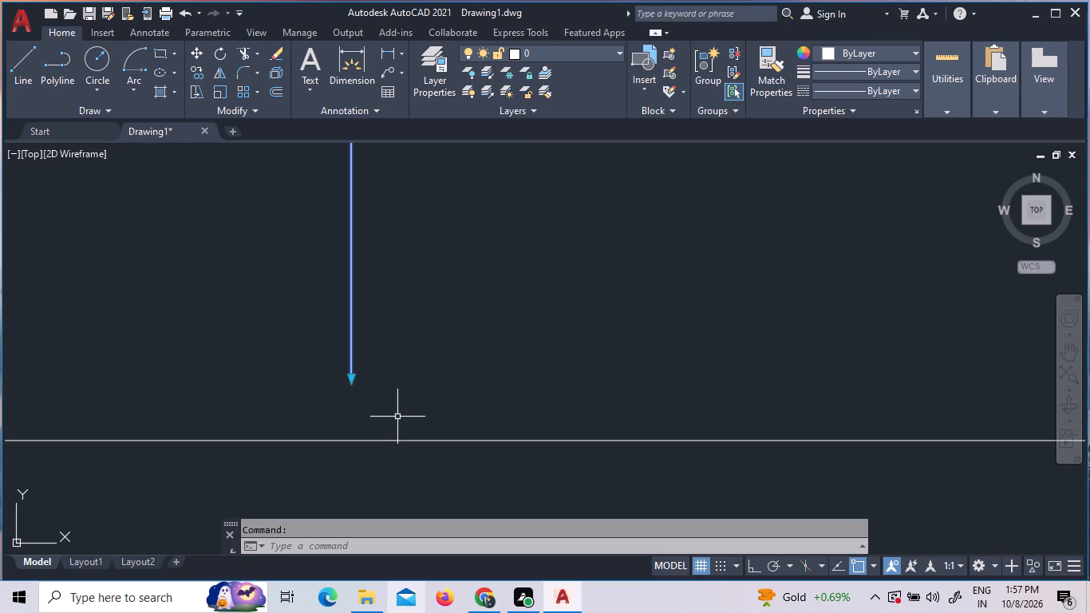
{"action": "right_click", "coordinate": [376, 414]}
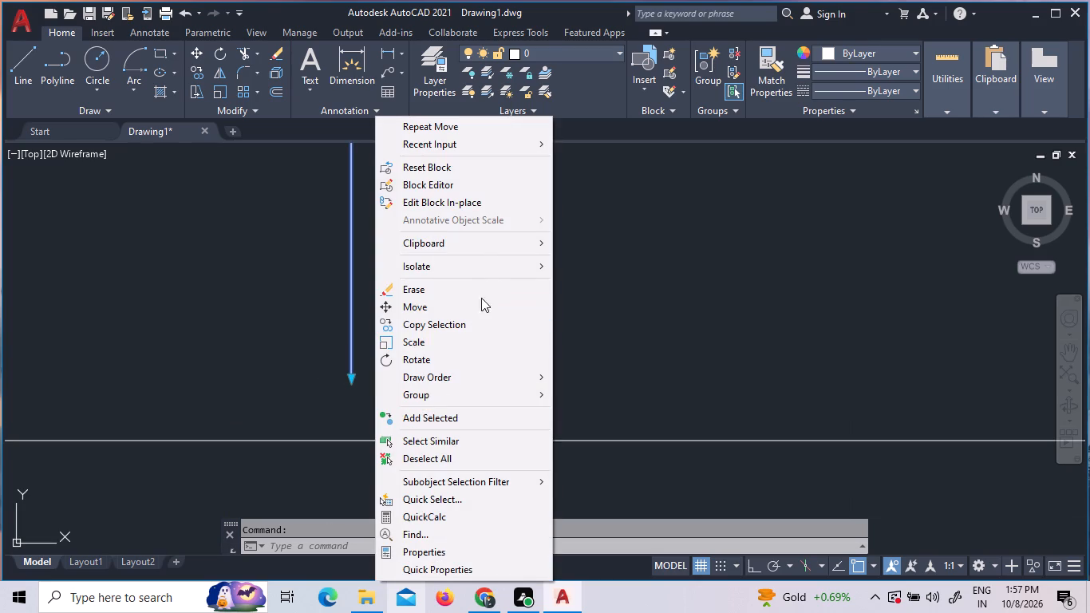
{"action": "left_click", "coordinate": [478, 310]}
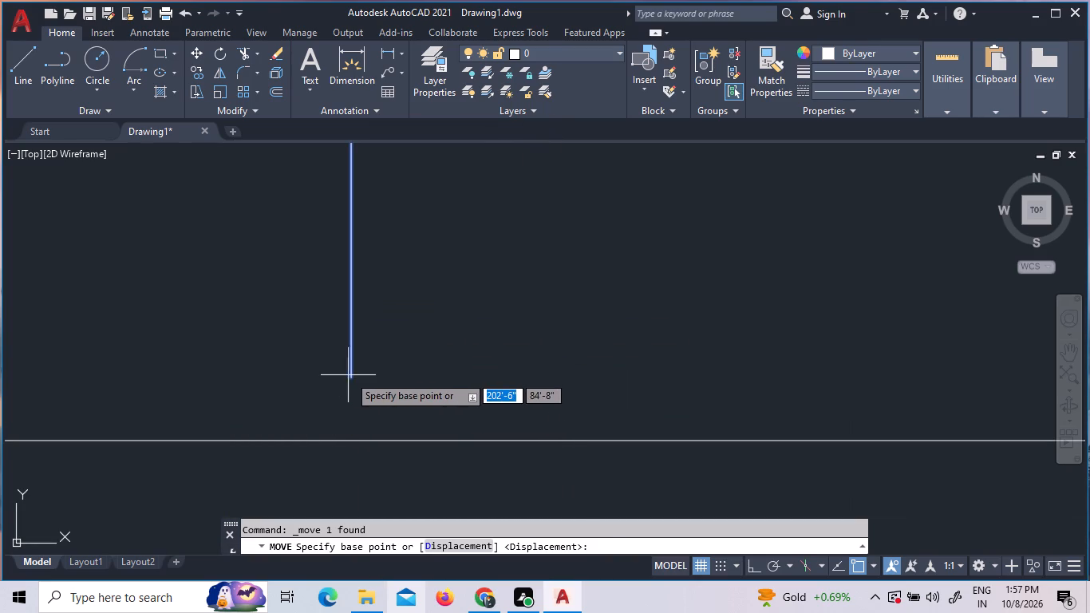
{"action": "left_click", "coordinate": [352, 379]}
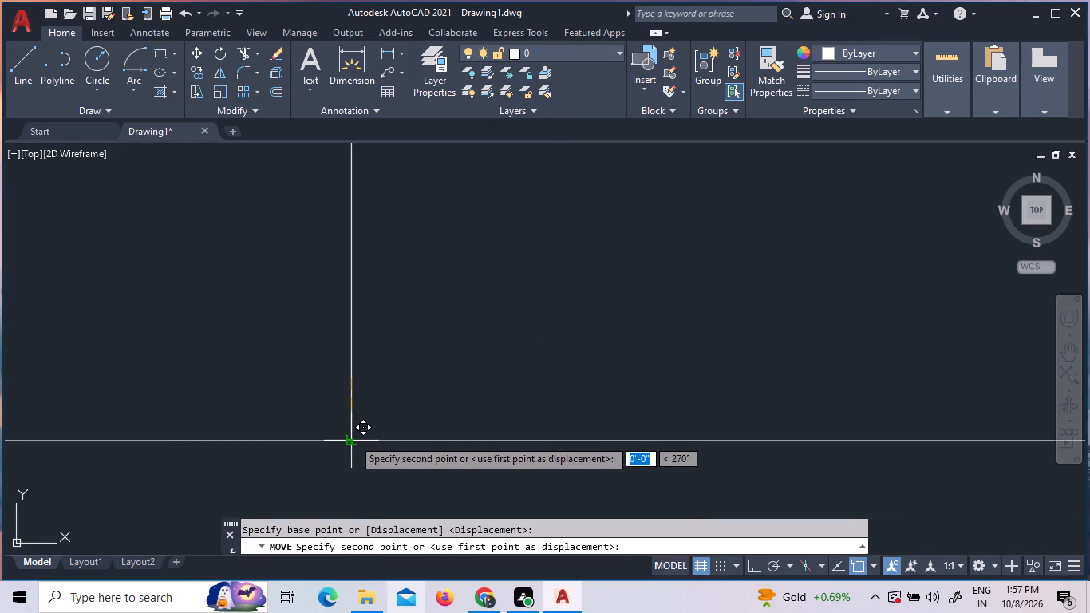
{"action": "left_click", "coordinate": [353, 438]}
Copy the W label beside the upper-left bedroom's window to just below the Duct label, above the horizontal window.
{"action": "scroll", "coordinate": [395, 402], "scroll_direction": "down", "scroll_amount": 10}
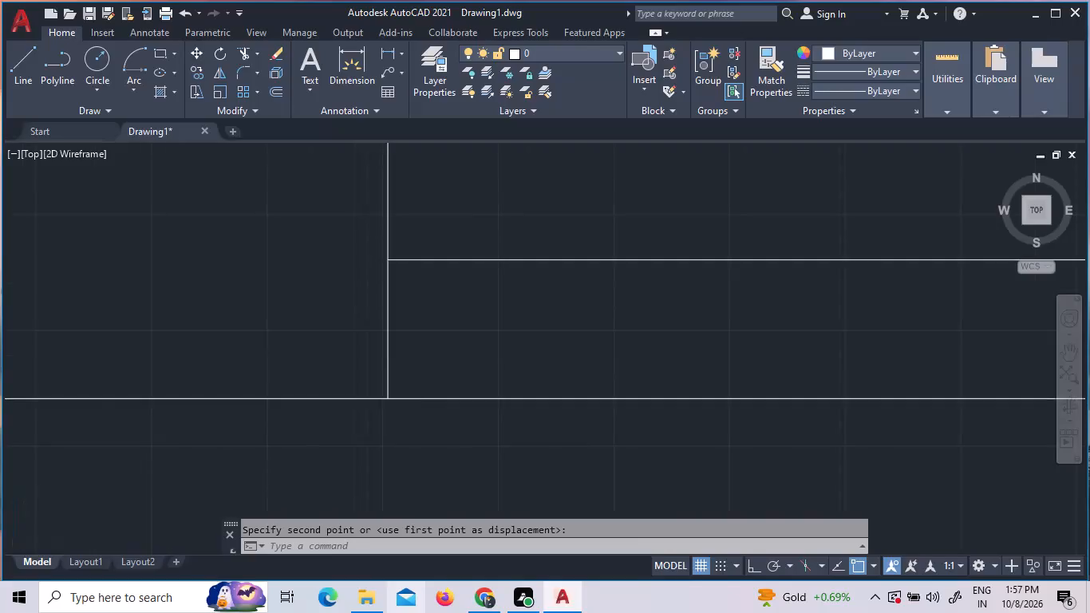
{"action": "scroll", "coordinate": [387, 398], "scroll_direction": "down", "scroll_amount": 7}
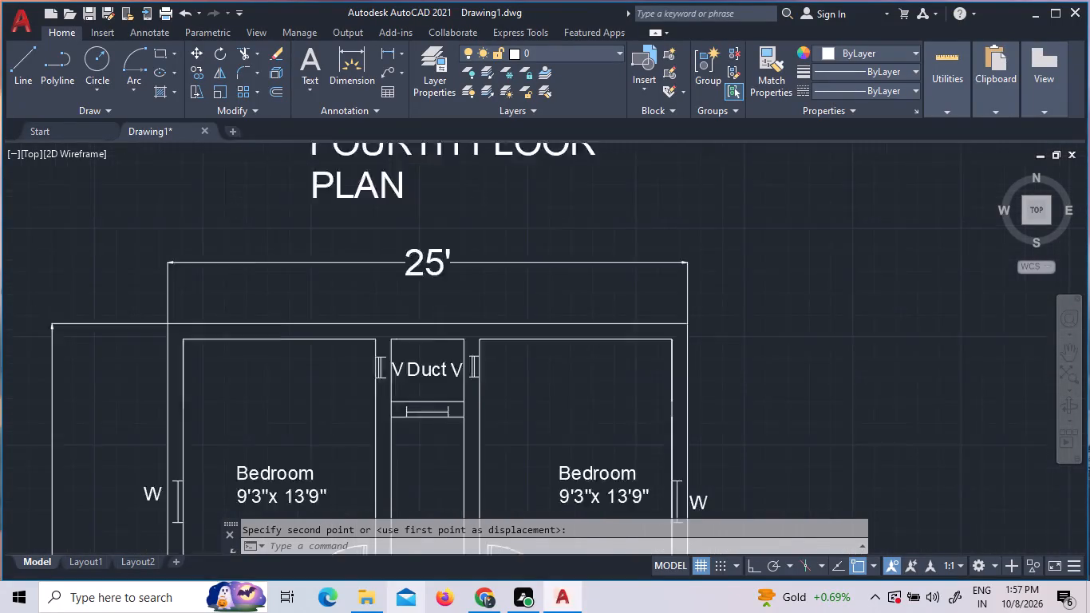
{"action": "left_click", "coordinate": [261, 459]}
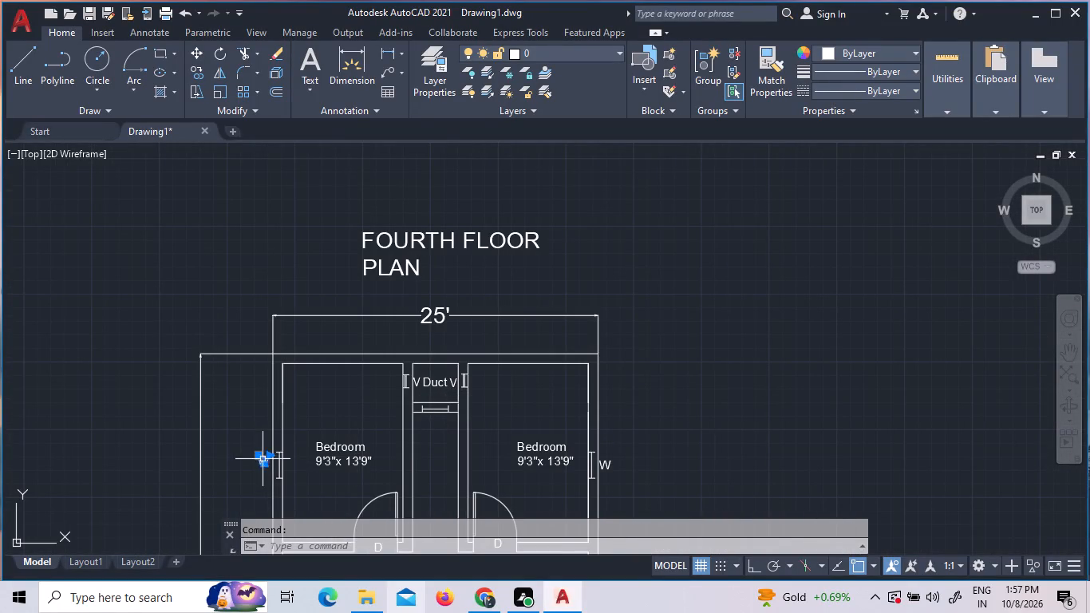
{"action": "right_click", "coordinate": [263, 459]}
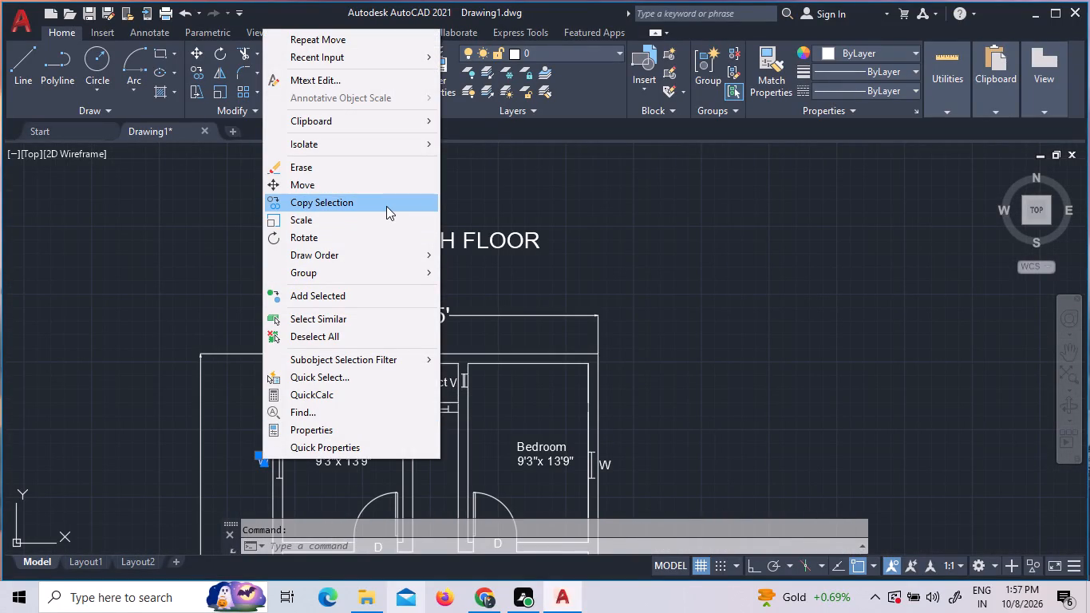
{"action": "left_click", "coordinate": [386, 206]}
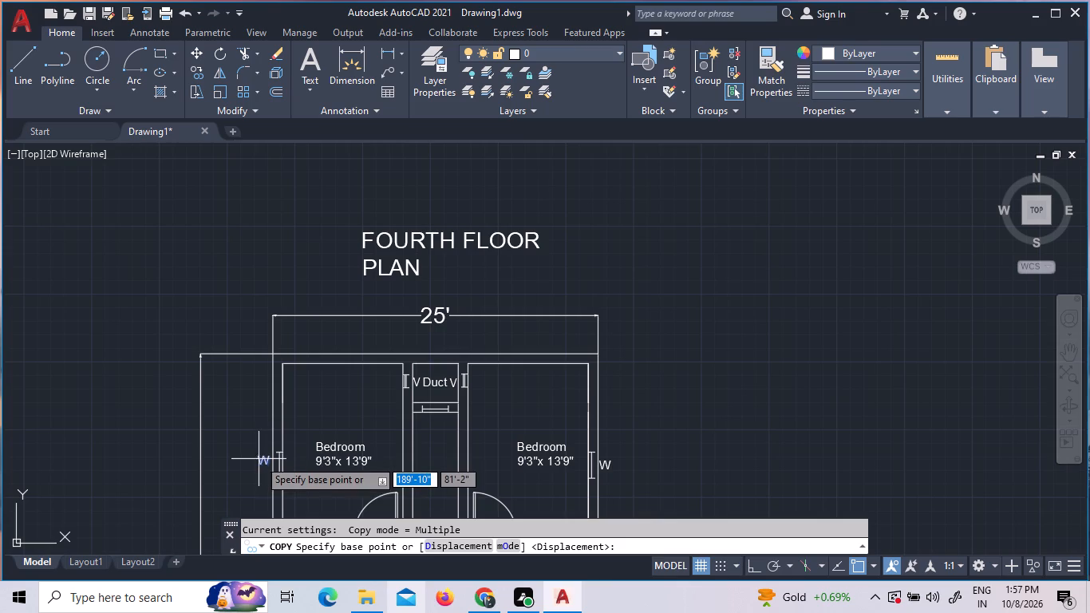
{"action": "left_click", "coordinate": [263, 460]}
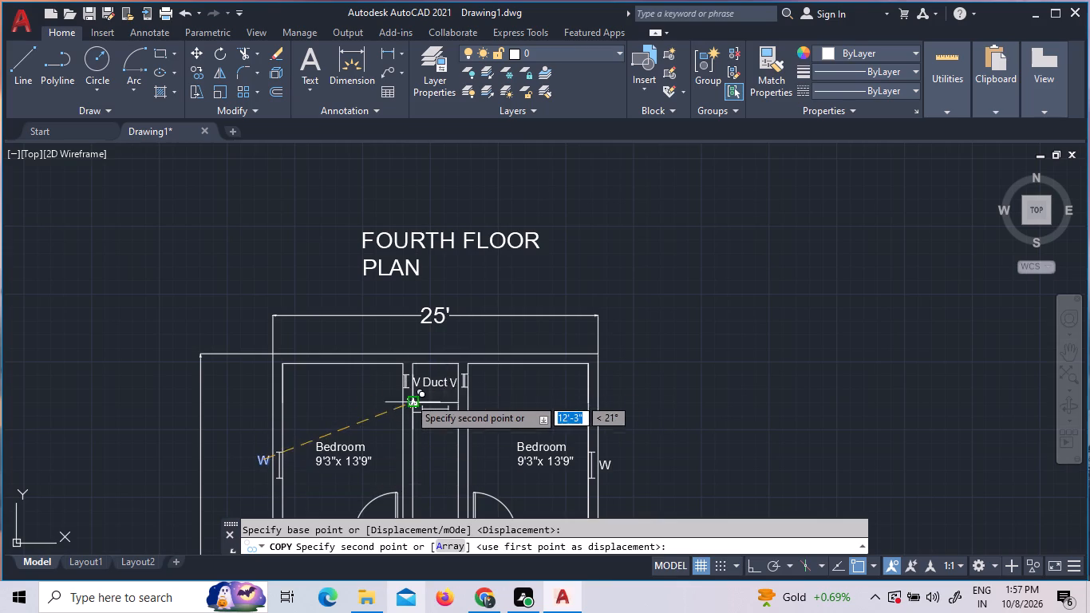
{"action": "scroll", "coordinate": [409, 397], "scroll_direction": "up", "scroll_amount": 2}
{"action": "scroll", "coordinate": [475, 401], "scroll_direction": "up", "scroll_amount": 1}
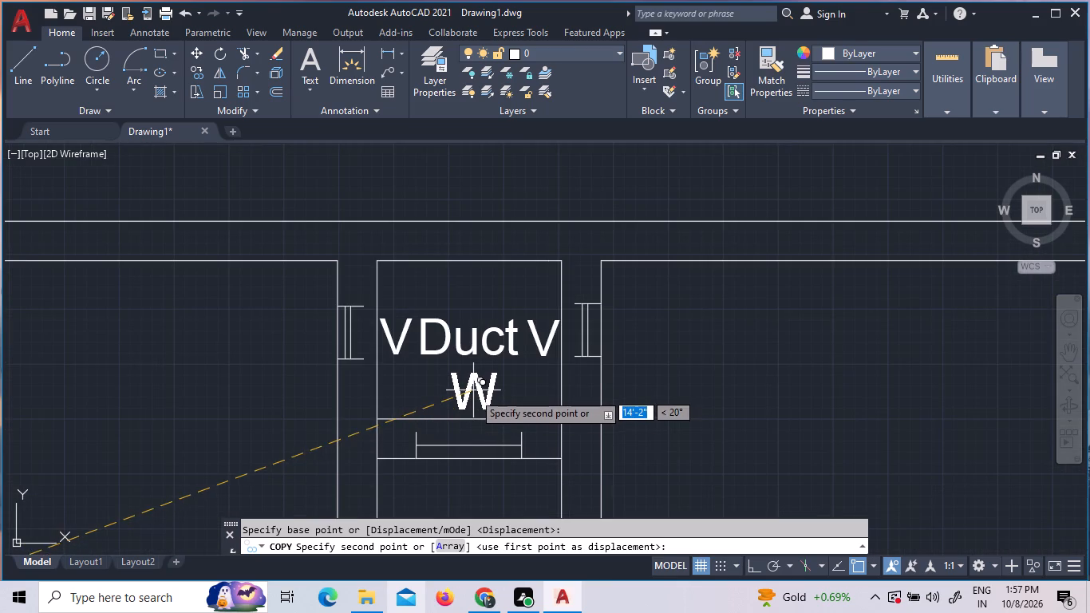
{"action": "left_click", "coordinate": [471, 394]}
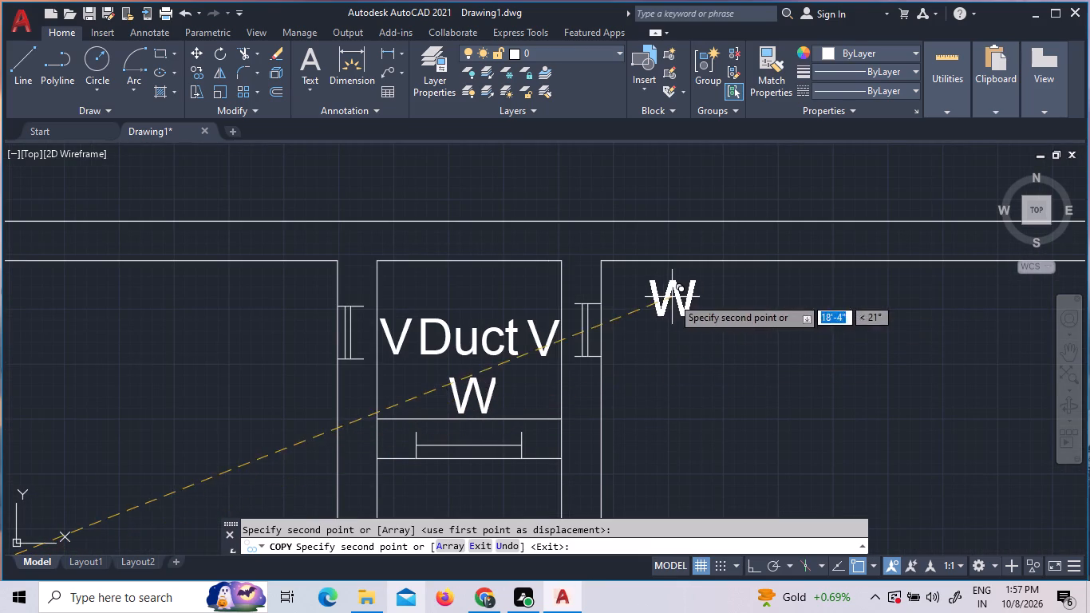
{"action": "key", "text": "Escape"}
Examine the fourth floor plan's upper rooms and the 9'3"x 12' bedroom with its door and adjoining walls.
{"action": "scroll", "coordinate": [611, 315], "scroll_direction": "up", "scroll_amount": 1}
{"action": "scroll", "coordinate": [610, 319], "scroll_direction": "down", "scroll_amount": 4}
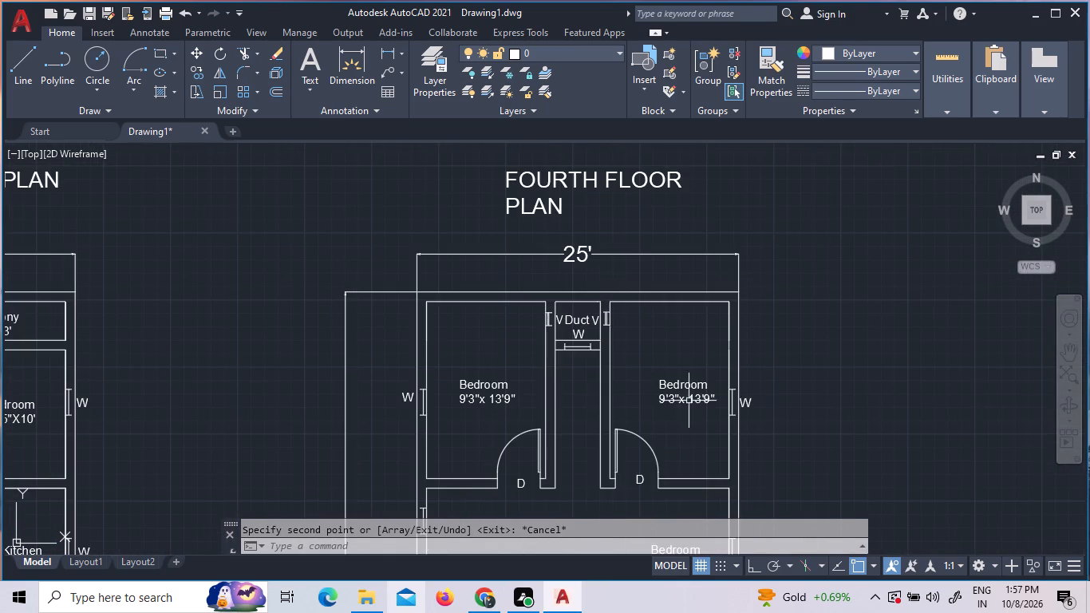
{"action": "scroll", "coordinate": [567, 479], "scroll_direction": "down", "scroll_amount": 2}
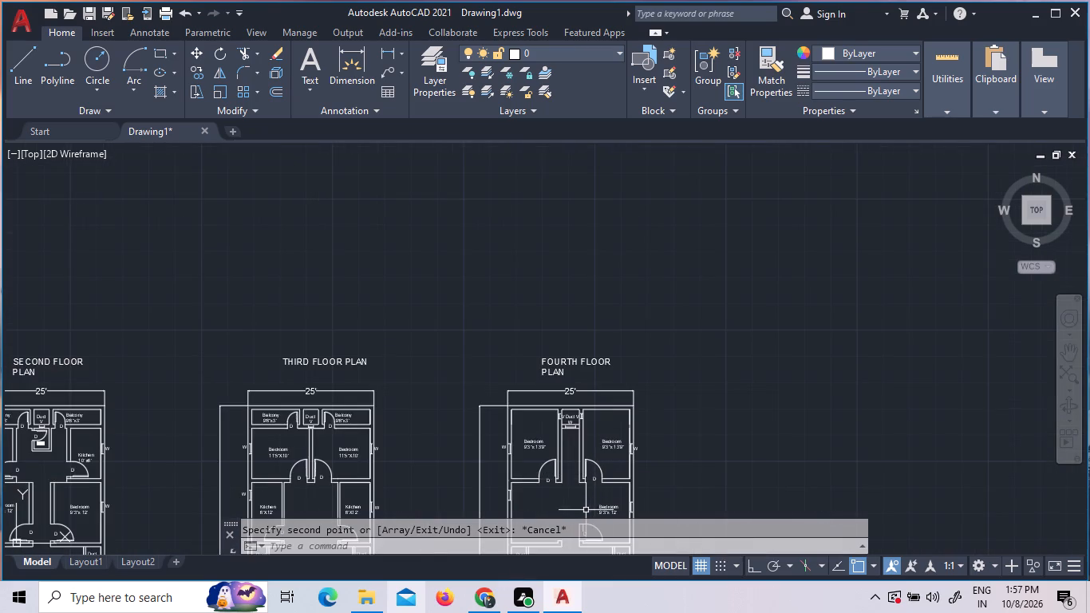
{"action": "scroll", "coordinate": [586, 511], "scroll_direction": "up", "scroll_amount": 2}
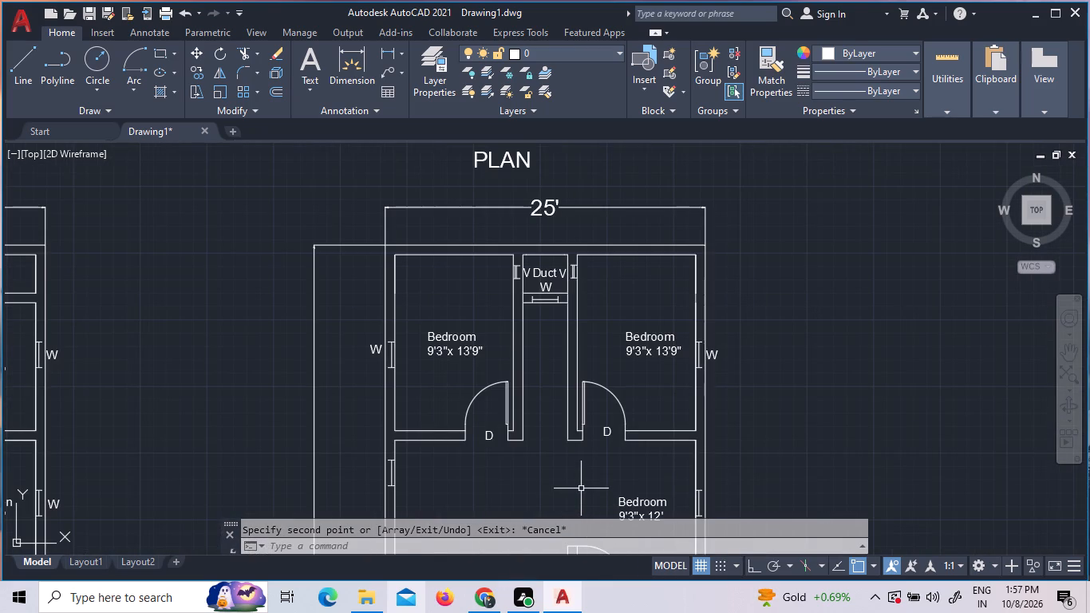
{"action": "scroll", "coordinate": [578, 484], "scroll_direction": "down", "scroll_amount": 3}
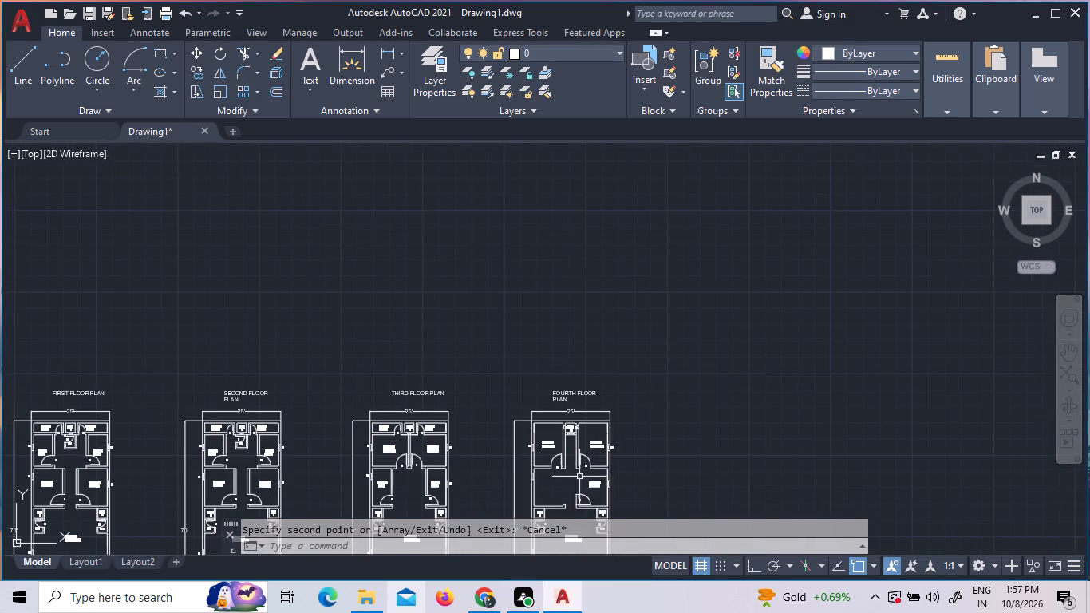
{"action": "scroll", "coordinate": [583, 516], "scroll_direction": "up", "scroll_amount": 5}
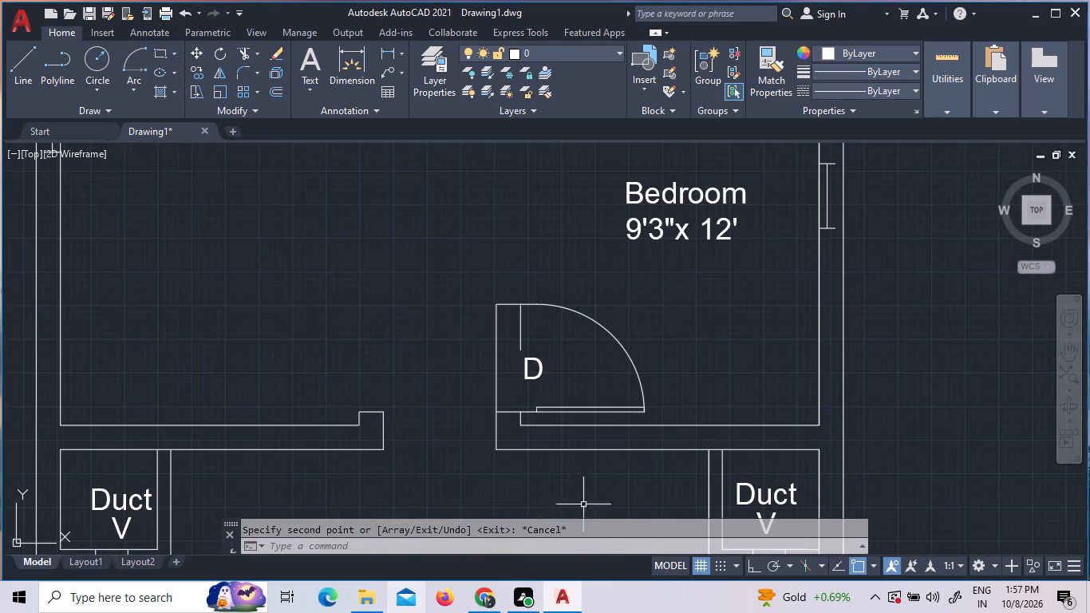
Measure the inner width and length of the right-hand kitchen on the second floor plan.
{"action": "scroll", "coordinate": [569, 480], "scroll_direction": "down", "scroll_amount": 1}
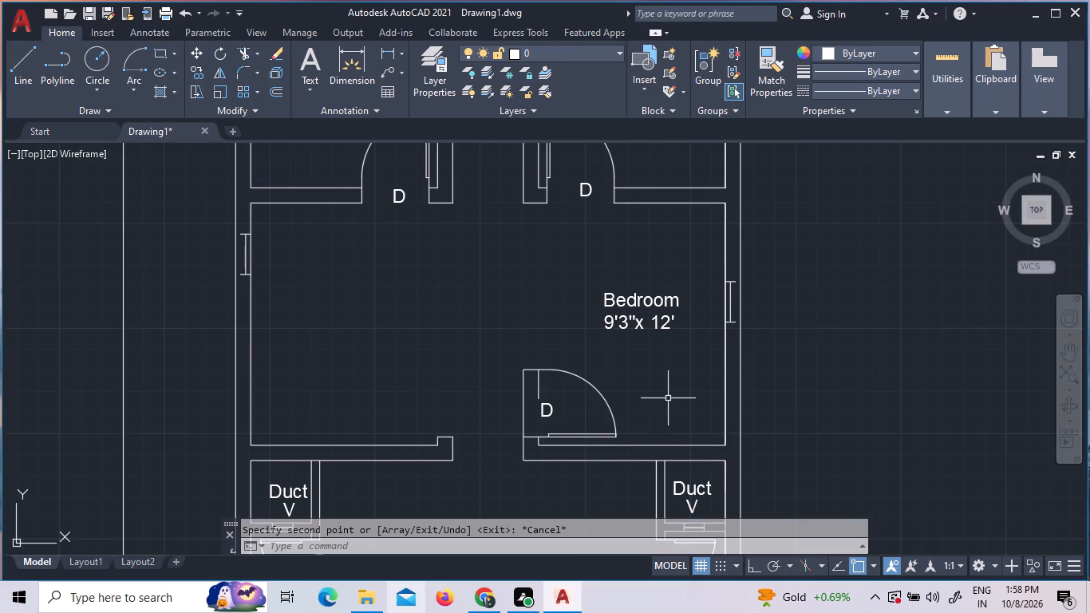
{"action": "key", "text": "o"}
{"action": "key", "text": "Return"}
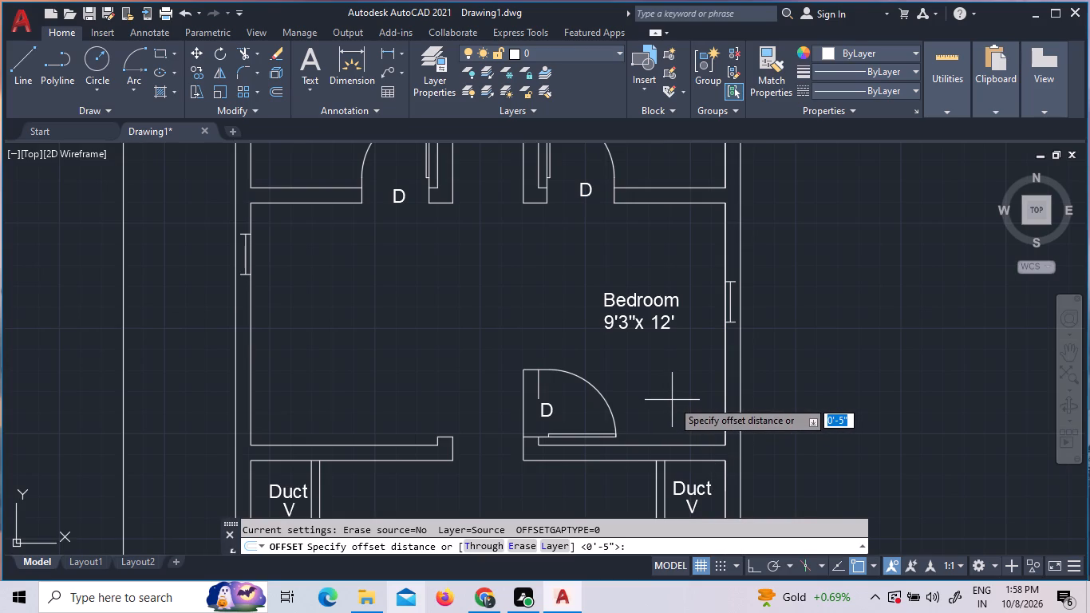
{"action": "scroll", "coordinate": [652, 390], "scroll_direction": "down", "scroll_amount": 3}
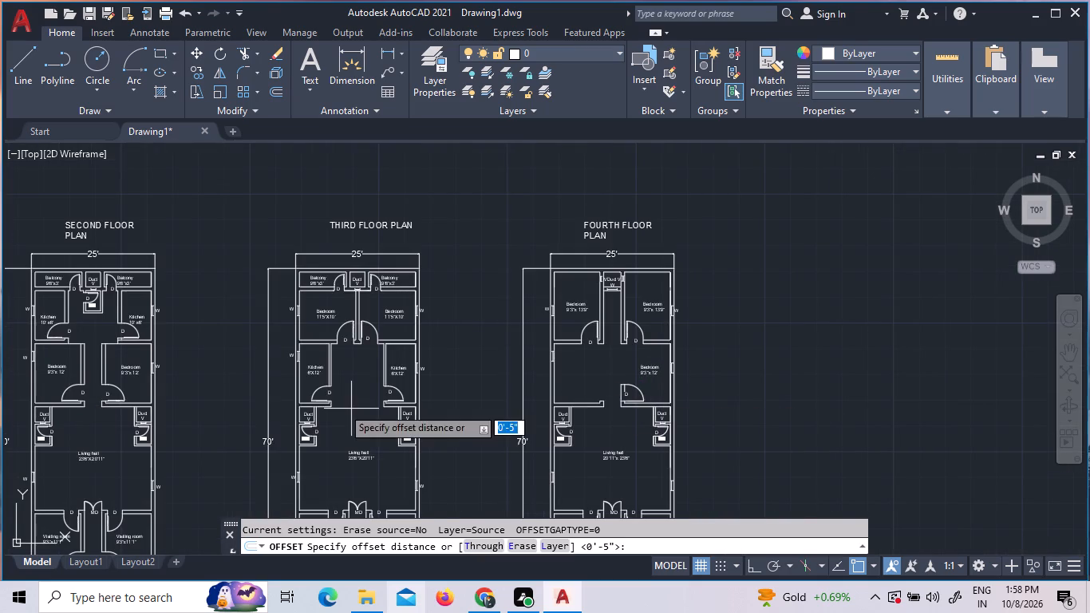
{"action": "scroll", "coordinate": [37, 321], "scroll_direction": "up", "scroll_amount": 3}
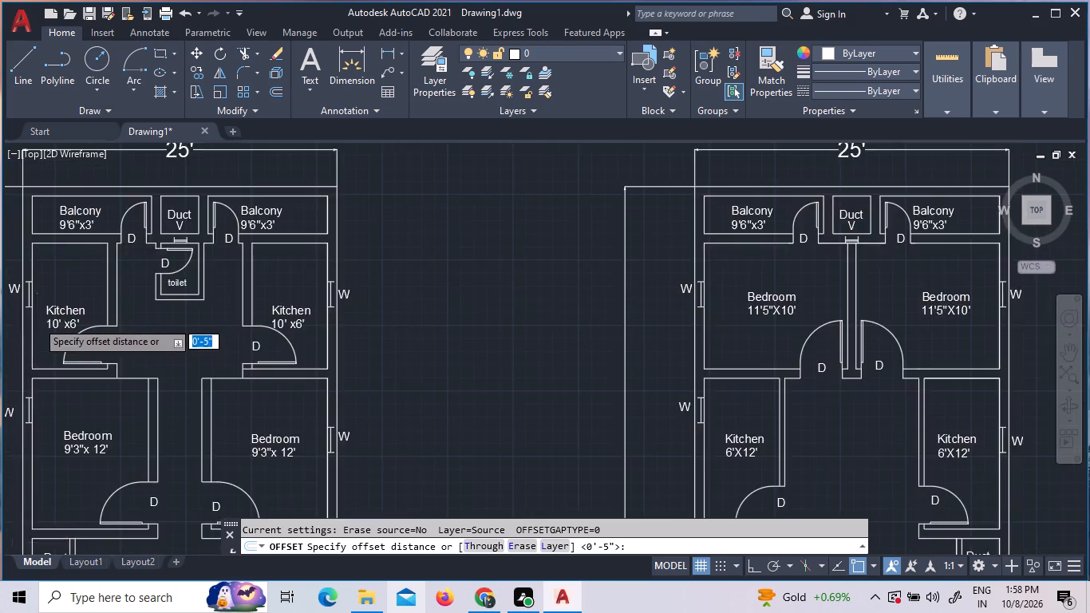
{"action": "scroll", "coordinate": [37, 321], "scroll_direction": "up", "scroll_amount": 1}
{"action": "scroll", "coordinate": [92, 429], "scroll_direction": "down", "scroll_amount": 1}
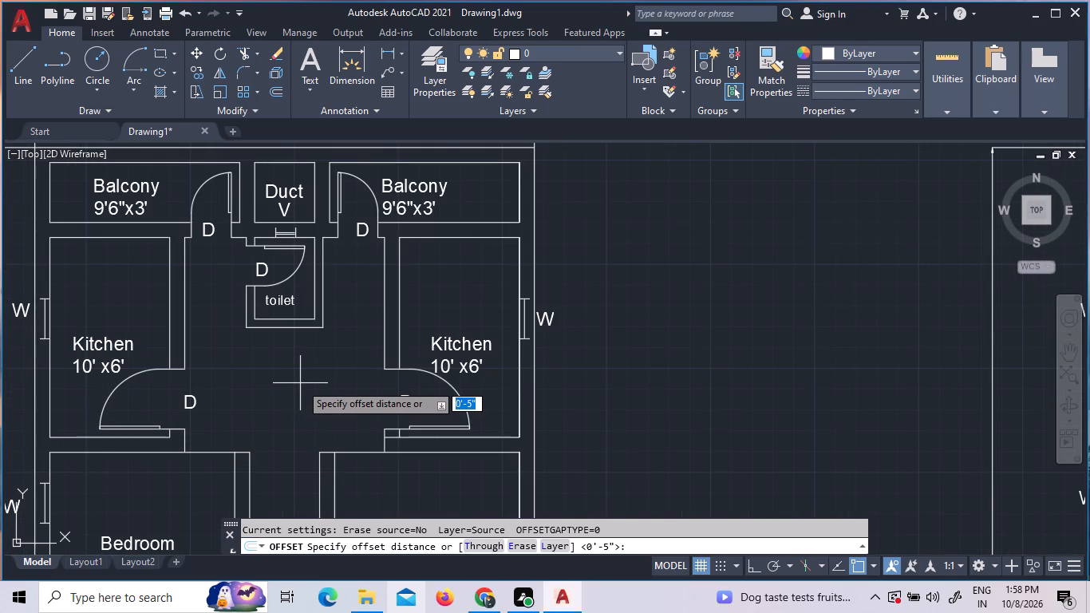
{"action": "scroll", "coordinate": [294, 382], "scroll_direction": "down", "scroll_amount": 3}
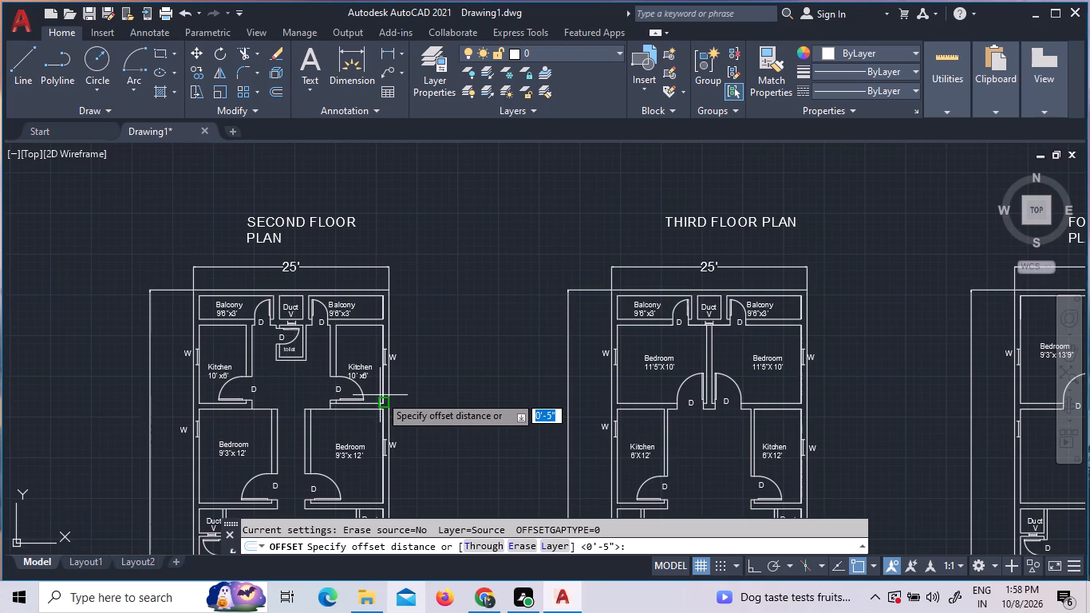
{"action": "scroll", "coordinate": [381, 395], "scroll_direction": "up", "scroll_amount": 3}
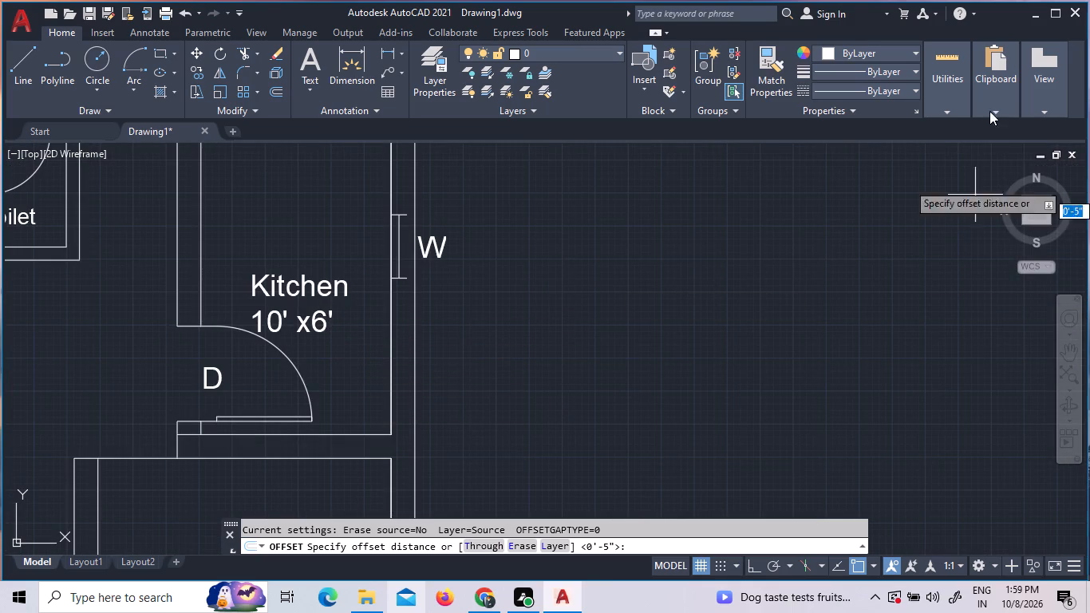
{"action": "left_click", "coordinate": [957, 84]}
{"action": "left_click", "coordinate": [945, 126]}
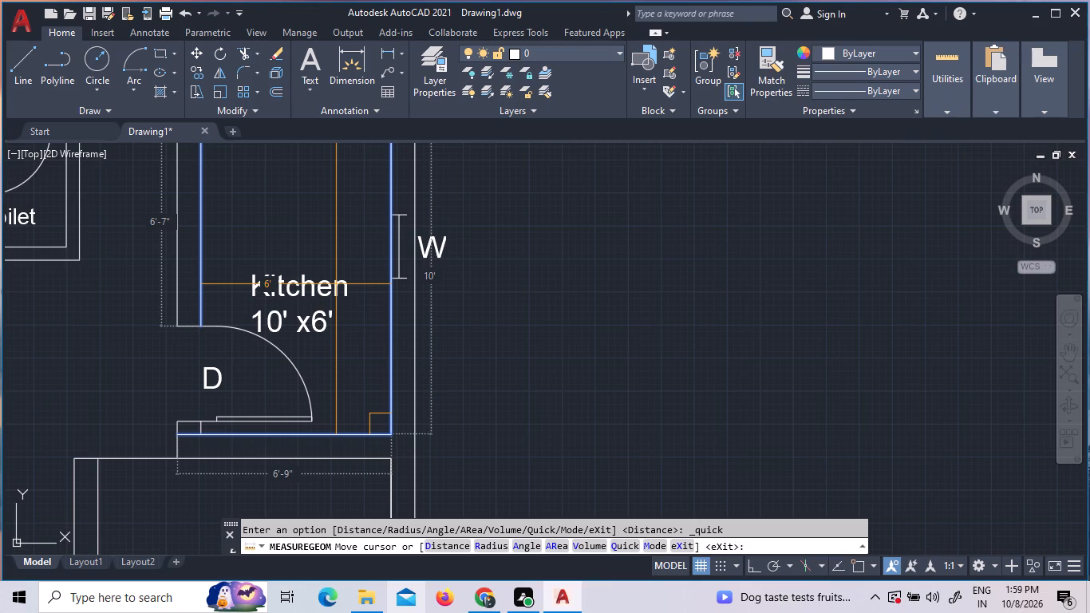
{"action": "key", "text": "Escape"}
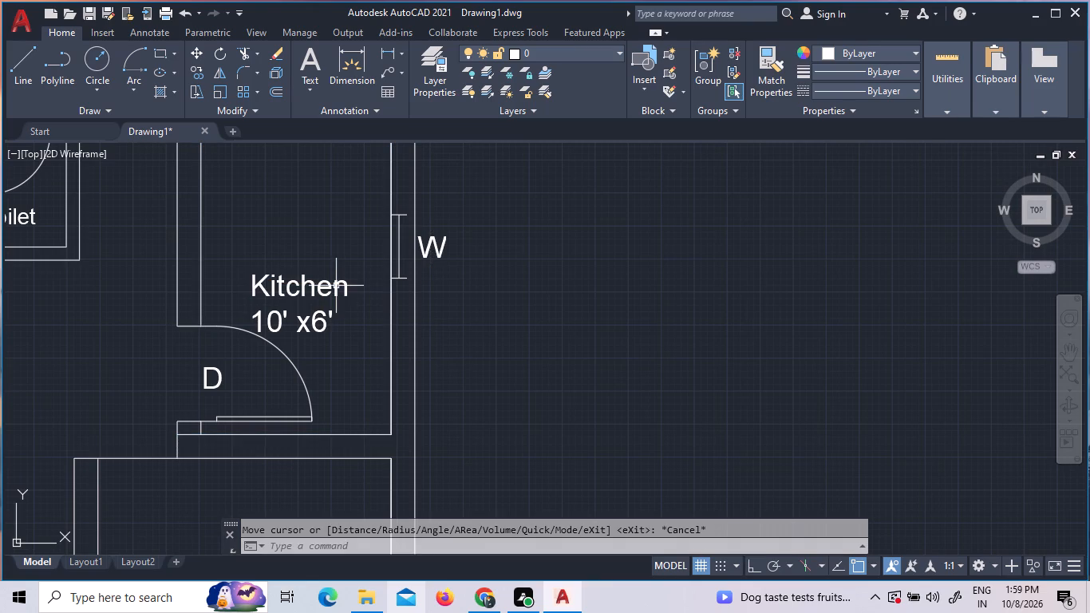
Change the size line of the second floor plan's right-hand kitchen label to 6'X10'.
{"action": "triple_click", "coordinate": [326, 316]}
{"action": "left_click", "coordinate": [324, 316]}
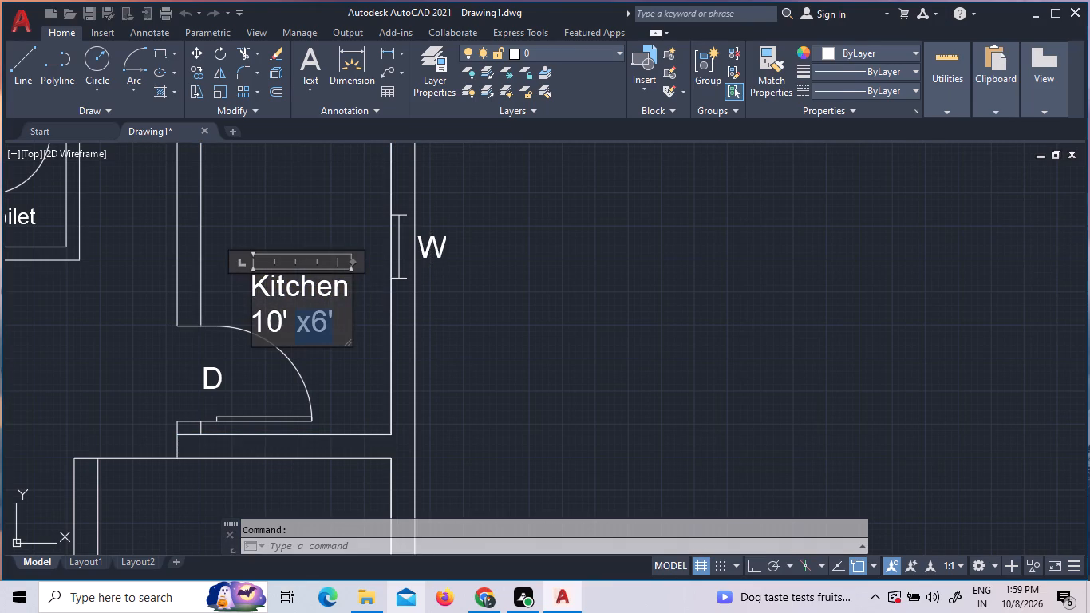
{"action": "left_click", "coordinate": [337, 312]}
{"action": "left_click", "coordinate": [337, 312]}
{"action": "left_click_drag", "start_coordinate": [337, 314], "coordinate": [334, 314]}
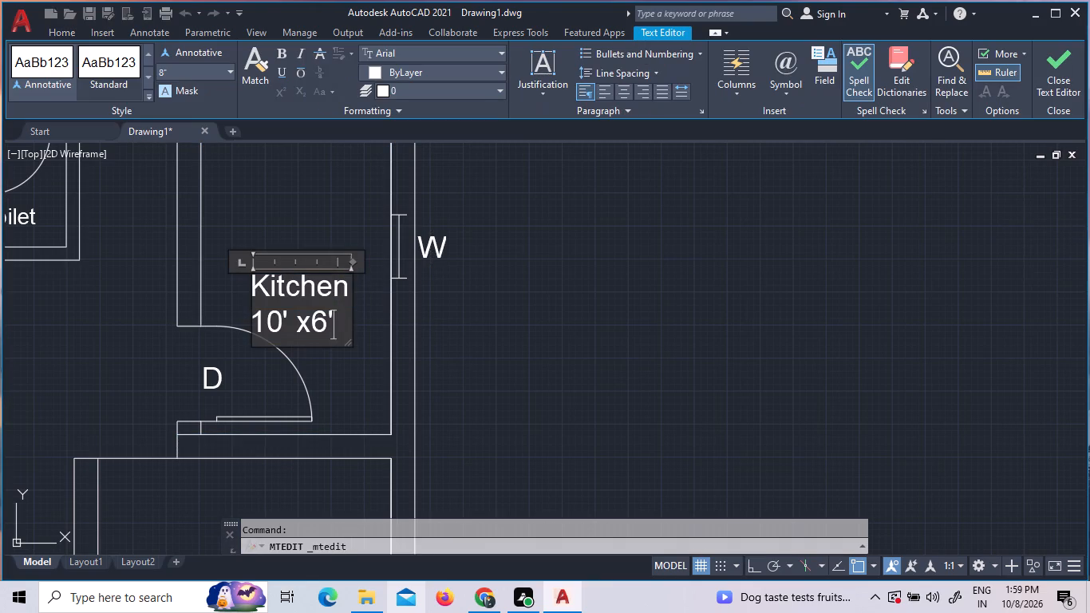
{"action": "left_click_drag", "start_coordinate": [334, 314], "coordinate": [256, 312]}
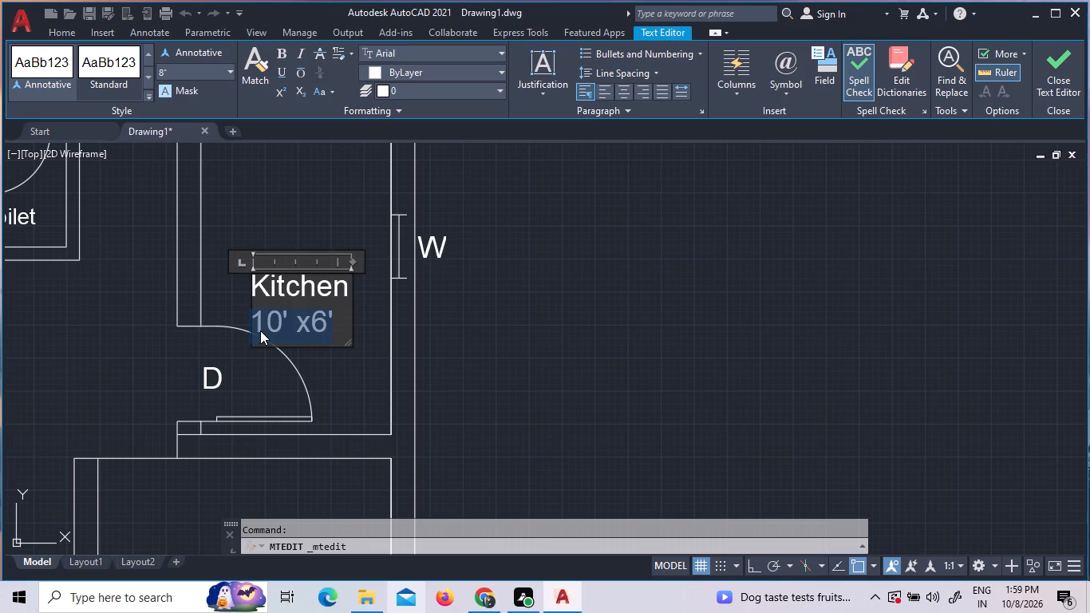
{"action": "type", "text": "6'"}
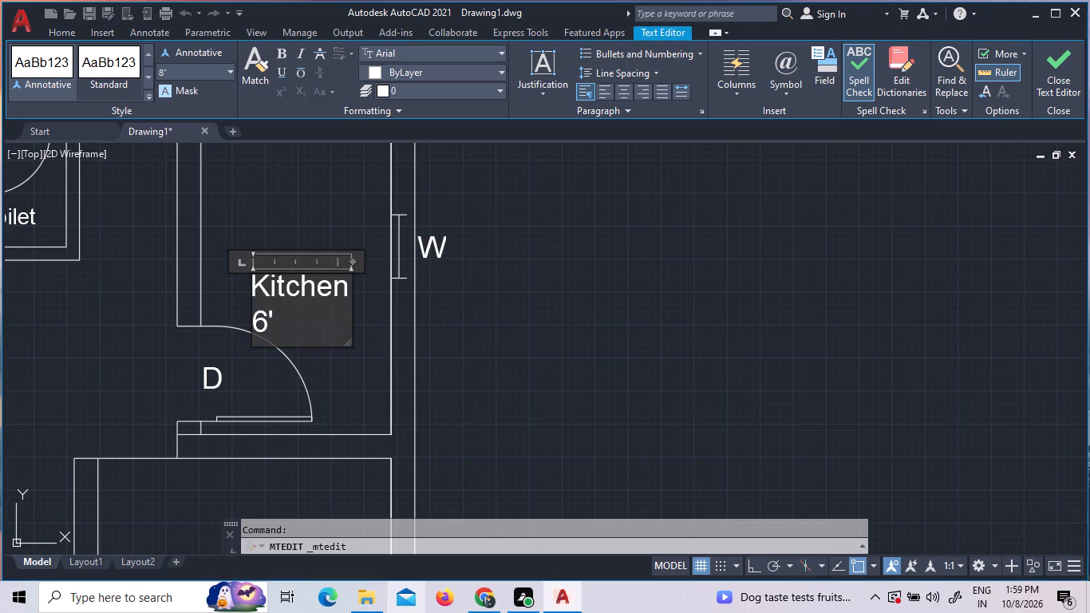
{"action": "type", "text": "X10'"}
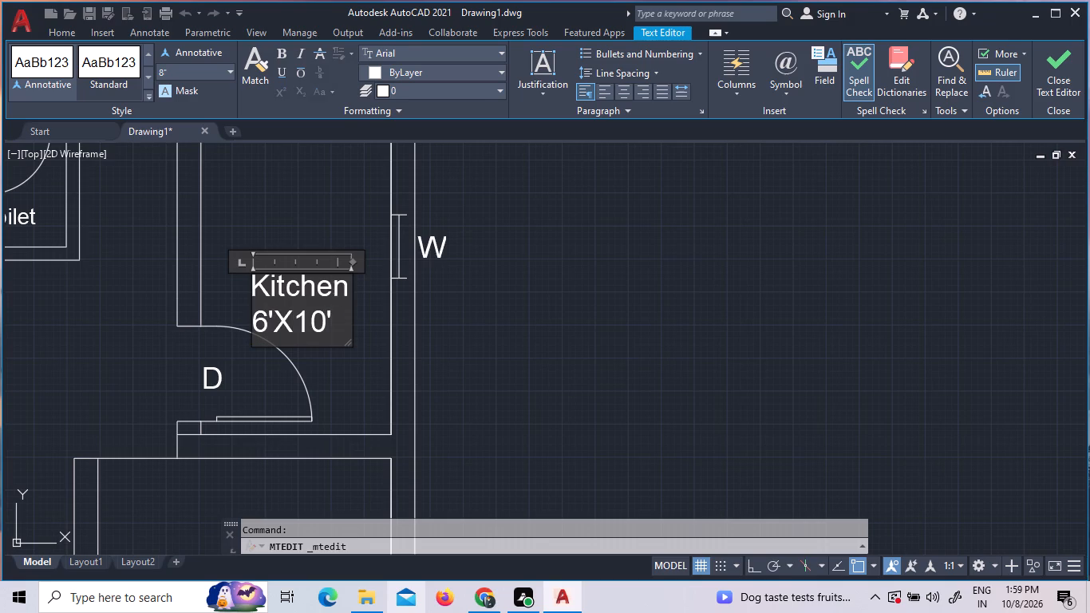
{"action": "left_click", "coordinate": [314, 203]}
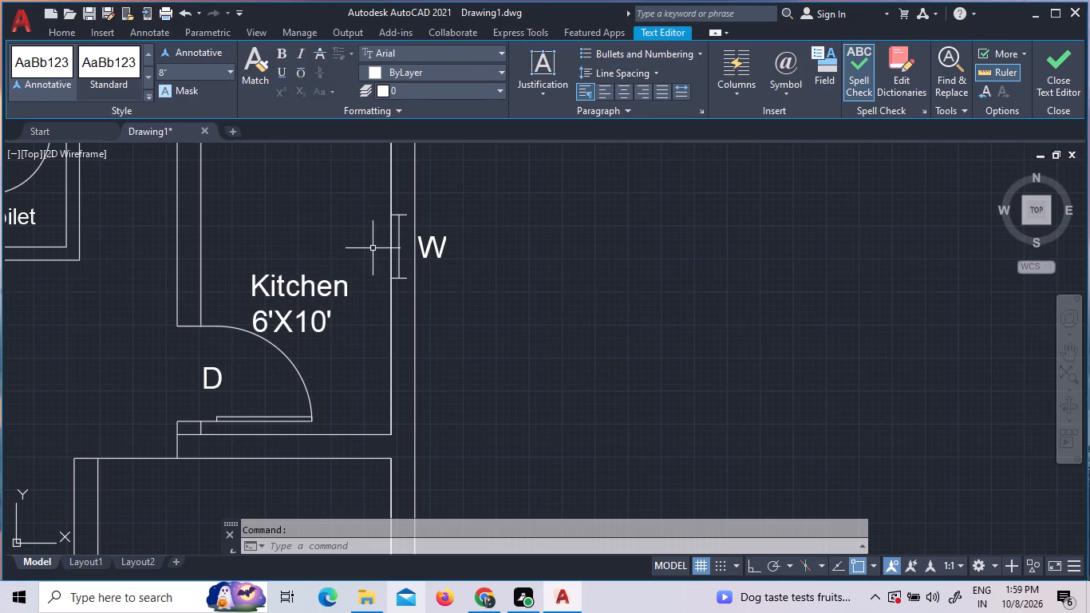
Change the size line of the second floor plan's left-hand kitchen label to 6'X10'.
{"action": "scroll", "coordinate": [388, 257], "scroll_direction": "down", "scroll_amount": 2}
{"action": "scroll", "coordinate": [19, 300], "scroll_direction": "up", "scroll_amount": 2}
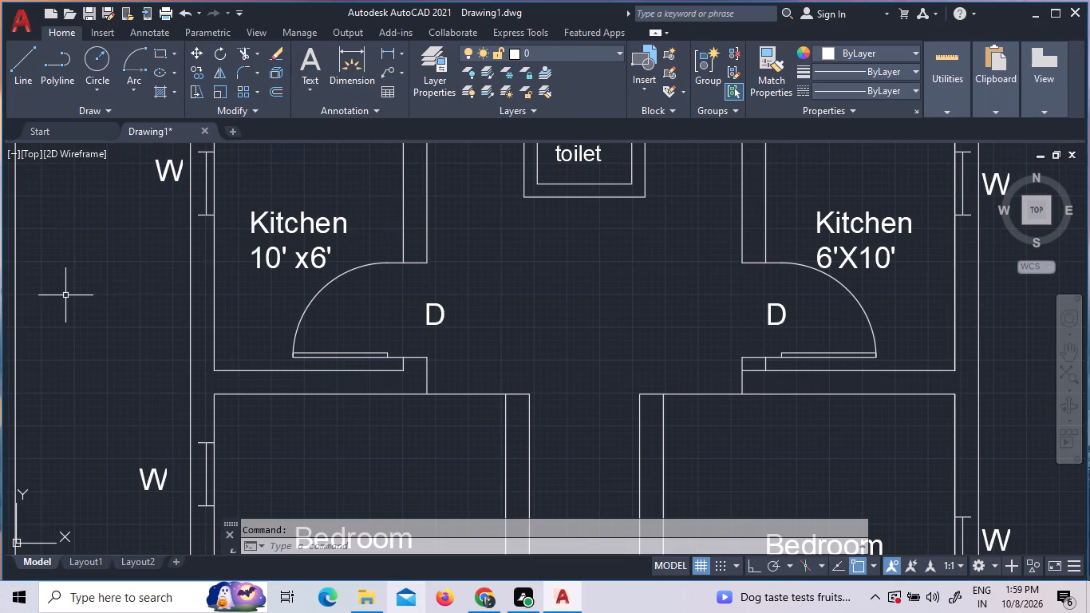
{"action": "triple_click", "coordinate": [269, 257]}
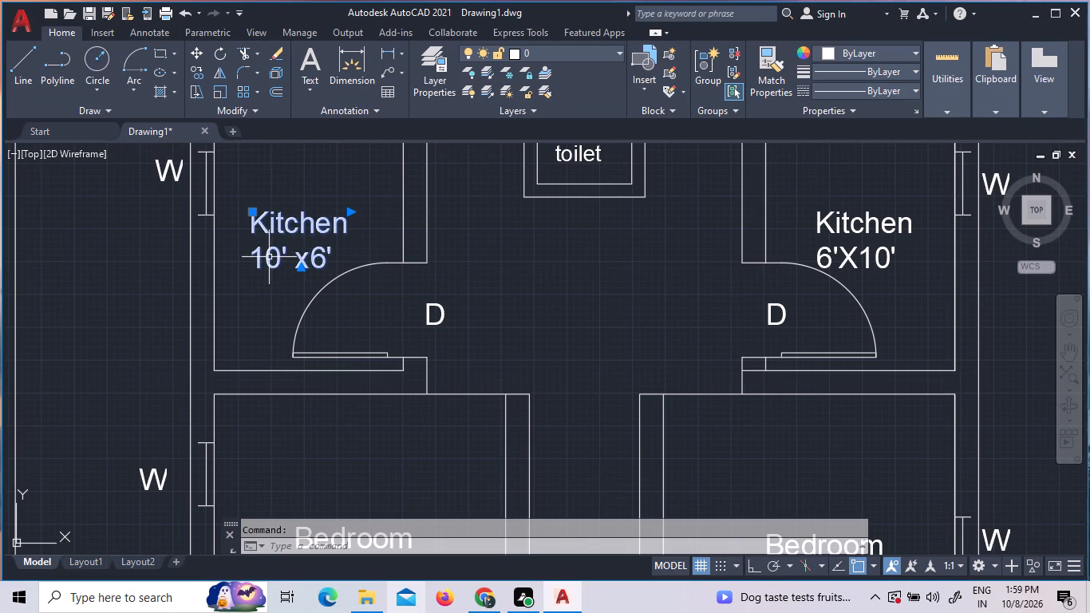
{"action": "left_click_drag", "start_coordinate": [338, 255], "coordinate": [242, 258]}
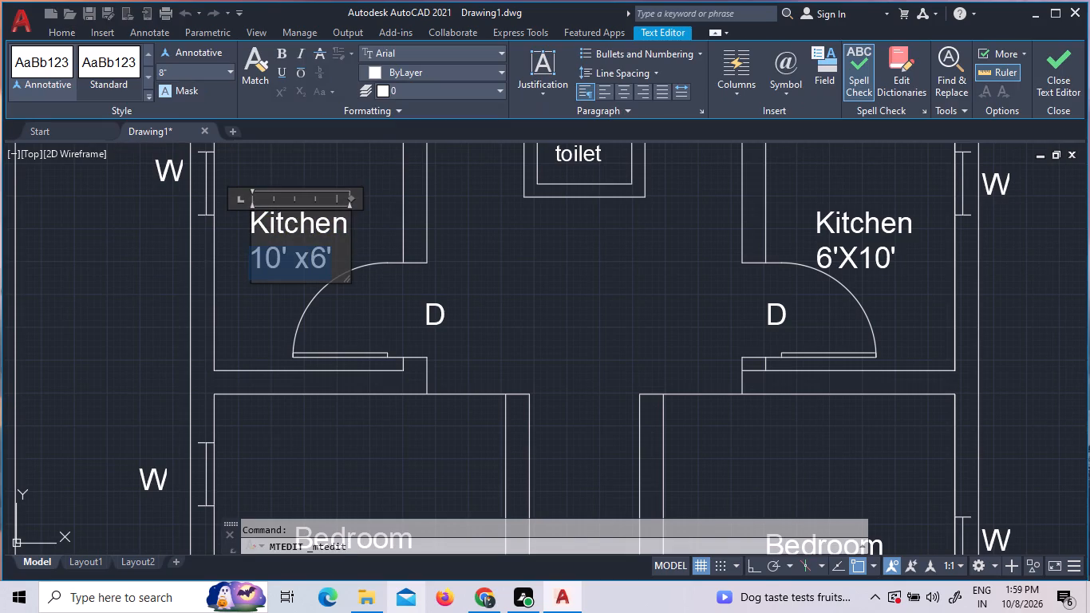
{"action": "left_click_drag", "start_coordinate": [242, 258], "coordinate": [240, 258]}
{"action": "type", "text": "6'"}
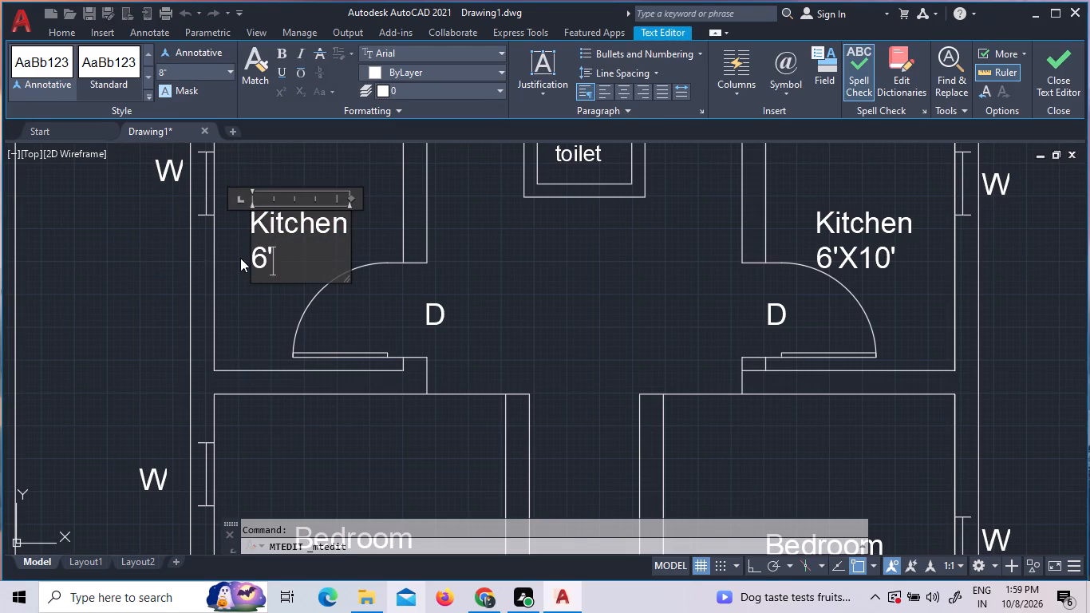
{"action": "type", "text": "X10'"}
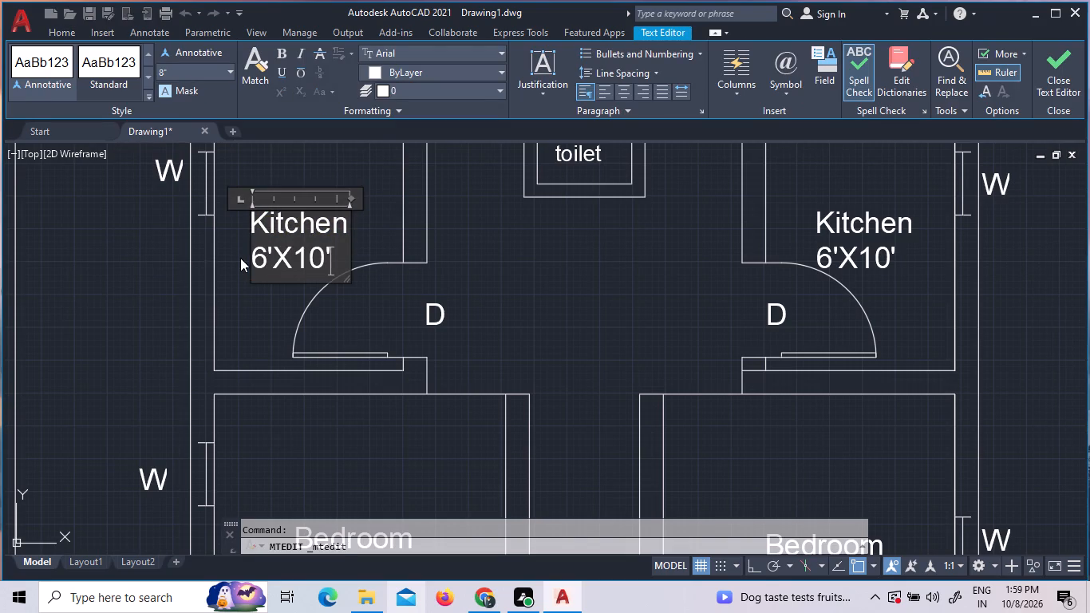
{"action": "left_click", "coordinate": [271, 316]}
Measure the open area around the 9'3"x 12' Bedroom label on the fourth floor plan.
{"action": "scroll", "coordinate": [270, 316], "scroll_direction": "down", "scroll_amount": 1}
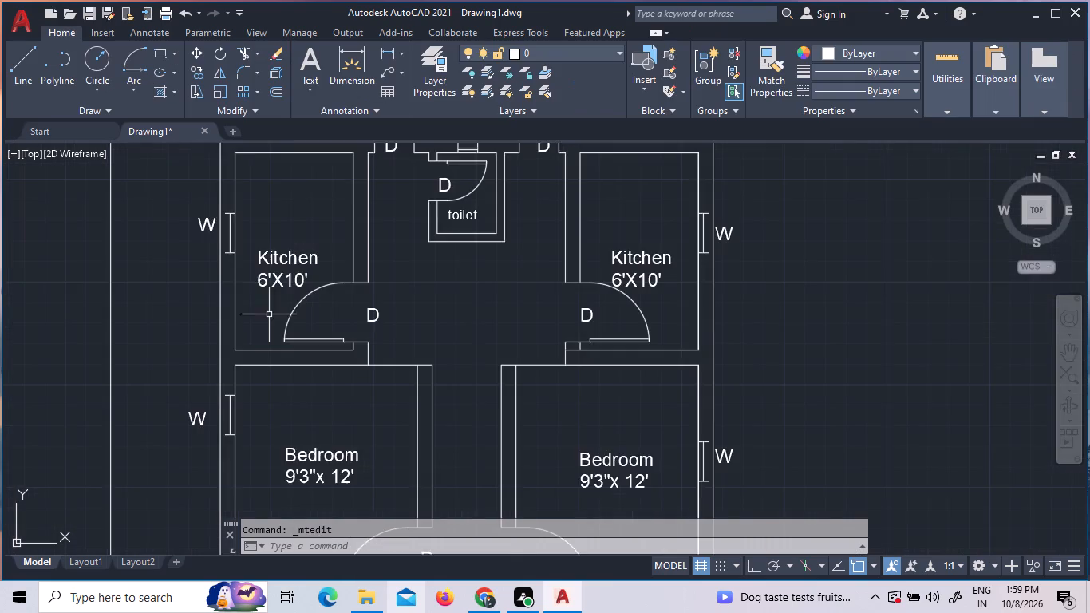
{"action": "scroll", "coordinate": [264, 310], "scroll_direction": "down", "scroll_amount": 1}
{"action": "middle_click_drag", "start_coordinate": [425, 306], "coordinate": [273, 272]}
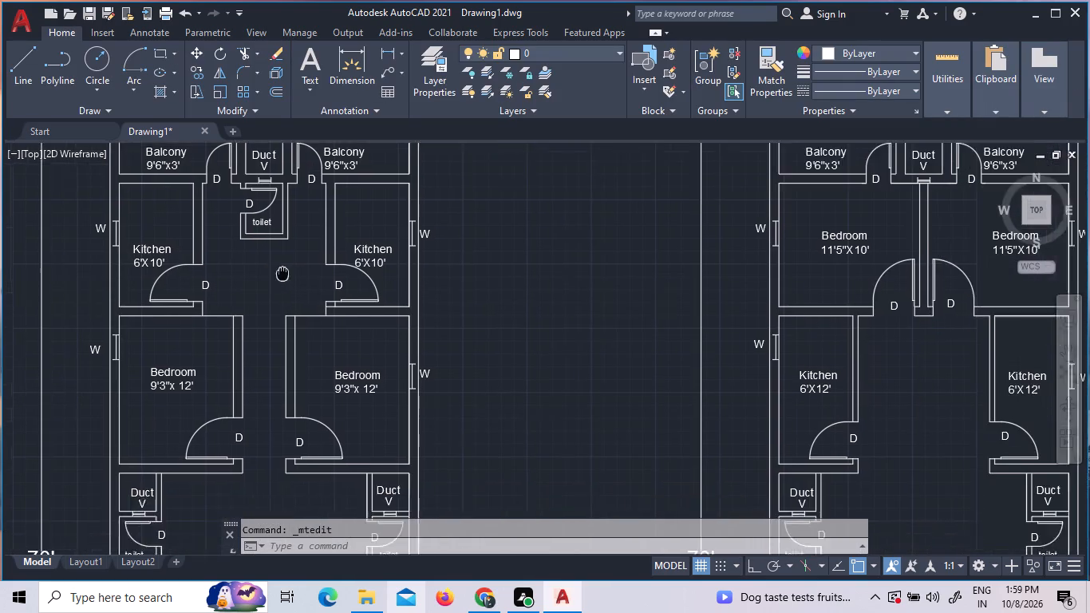
{"action": "middle_click_drag", "start_coordinate": [273, 272], "coordinate": [162, 287]}
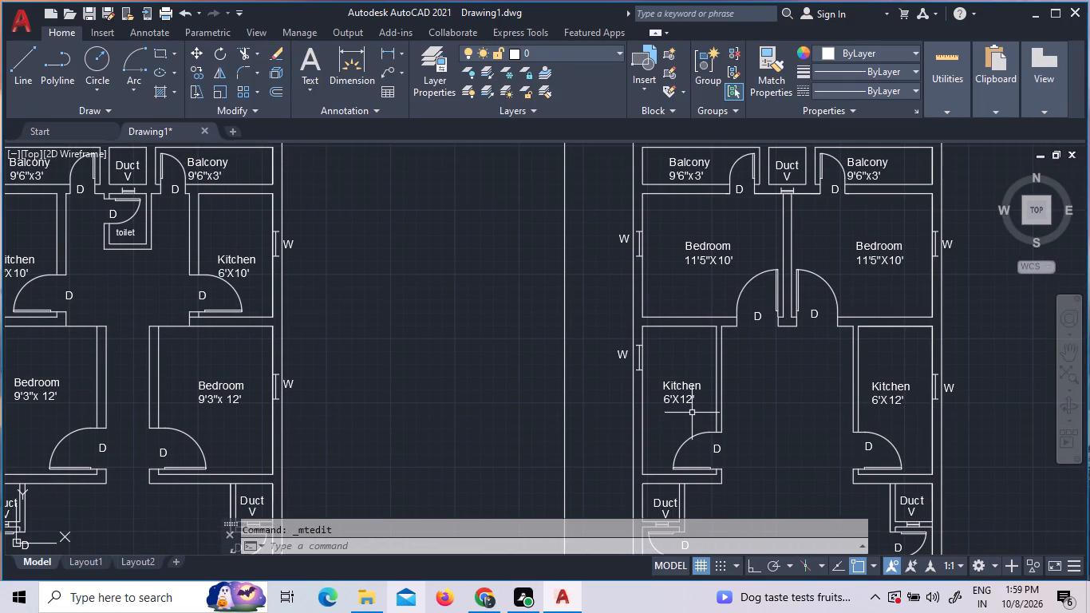
{"action": "scroll", "coordinate": [660, 373], "scroll_direction": "down", "scroll_amount": 1}
{"action": "middle_click_drag", "start_coordinate": [855, 397], "coordinate": [853, 397]}
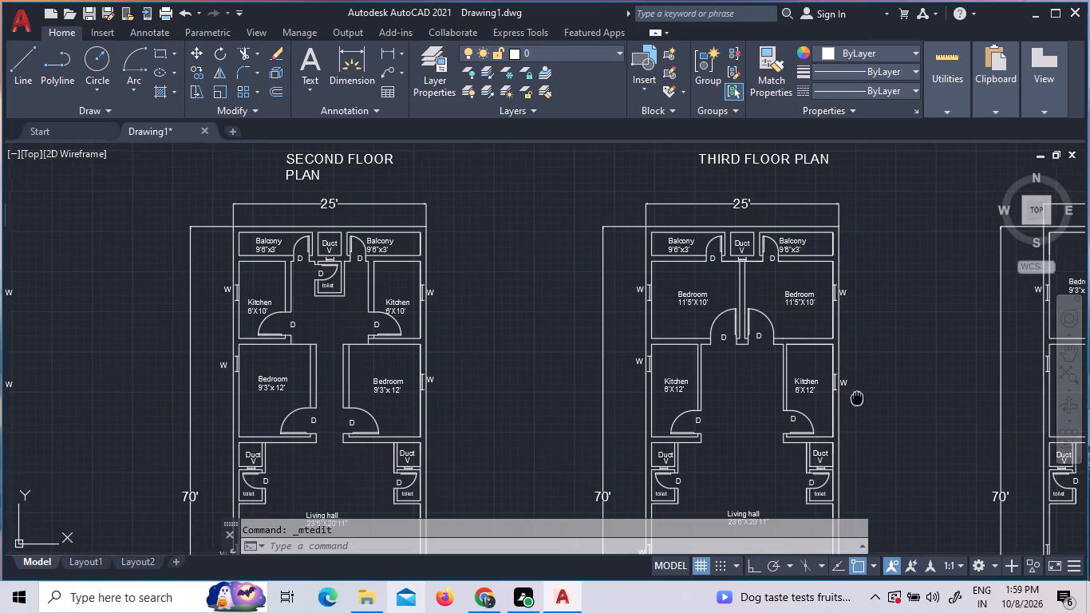
{"action": "middle_click_drag", "start_coordinate": [853, 397], "coordinate": [352, 326]}
{"action": "scroll", "coordinate": [730, 306], "scroll_direction": "up", "scroll_amount": 1}
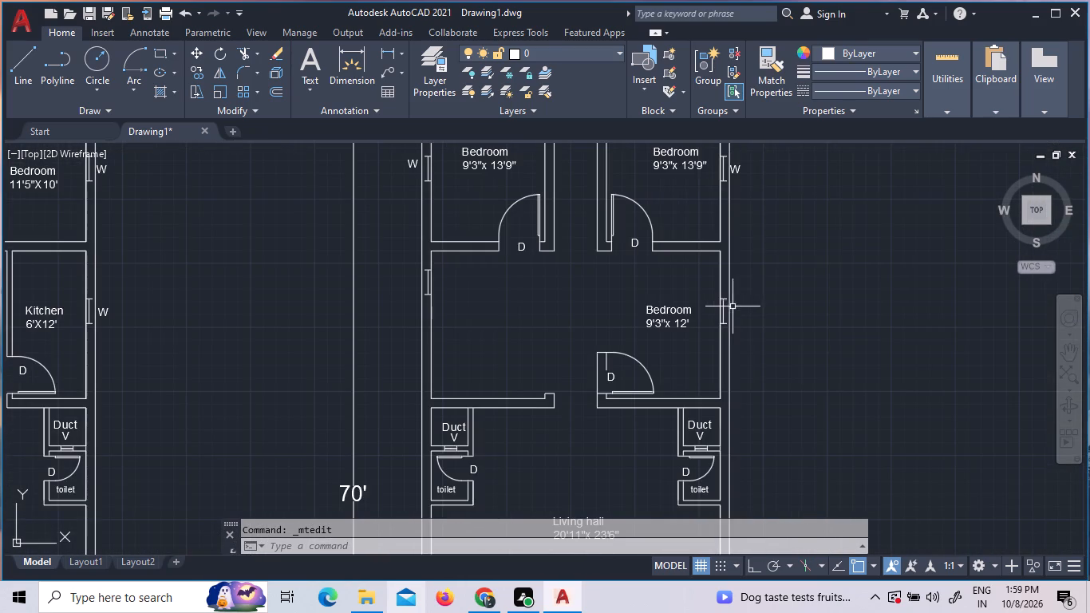
{"action": "left_click", "coordinate": [945, 76]}
{"action": "left_click", "coordinate": [966, 144]}
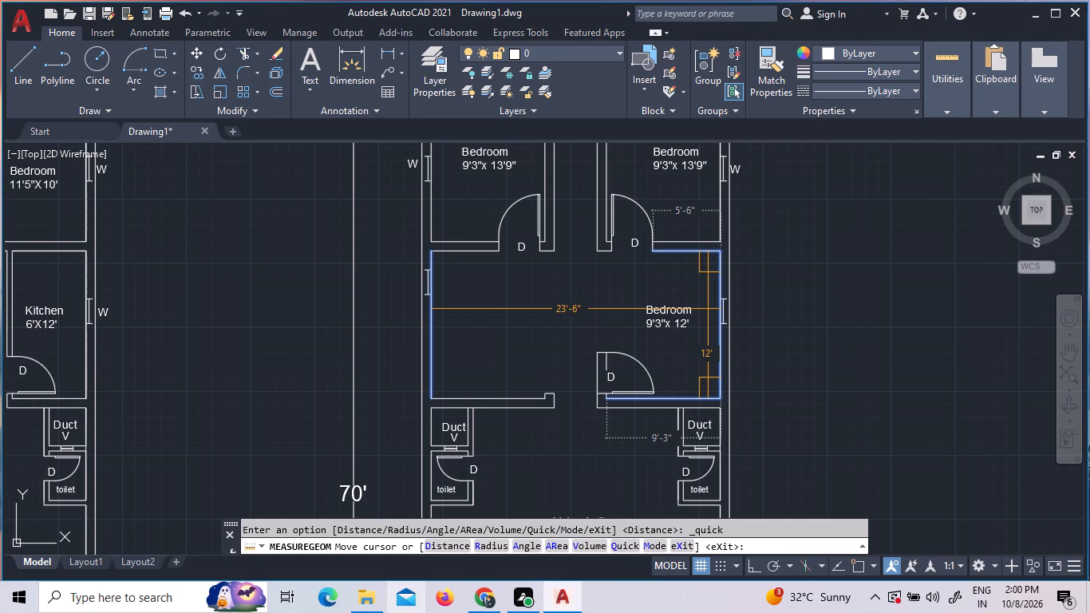
{"action": "key", "text": "Escape"}
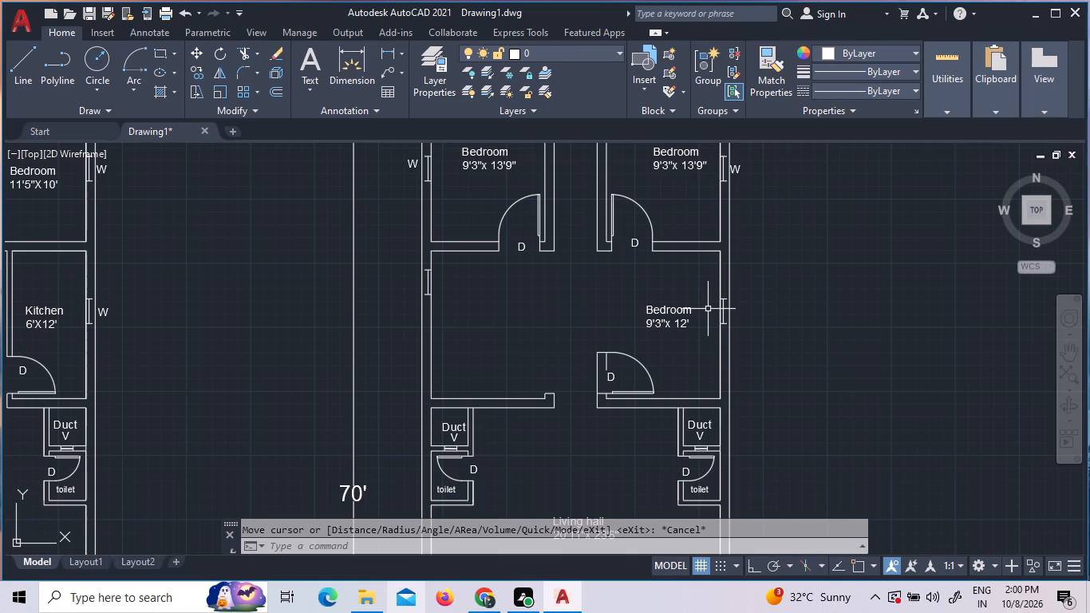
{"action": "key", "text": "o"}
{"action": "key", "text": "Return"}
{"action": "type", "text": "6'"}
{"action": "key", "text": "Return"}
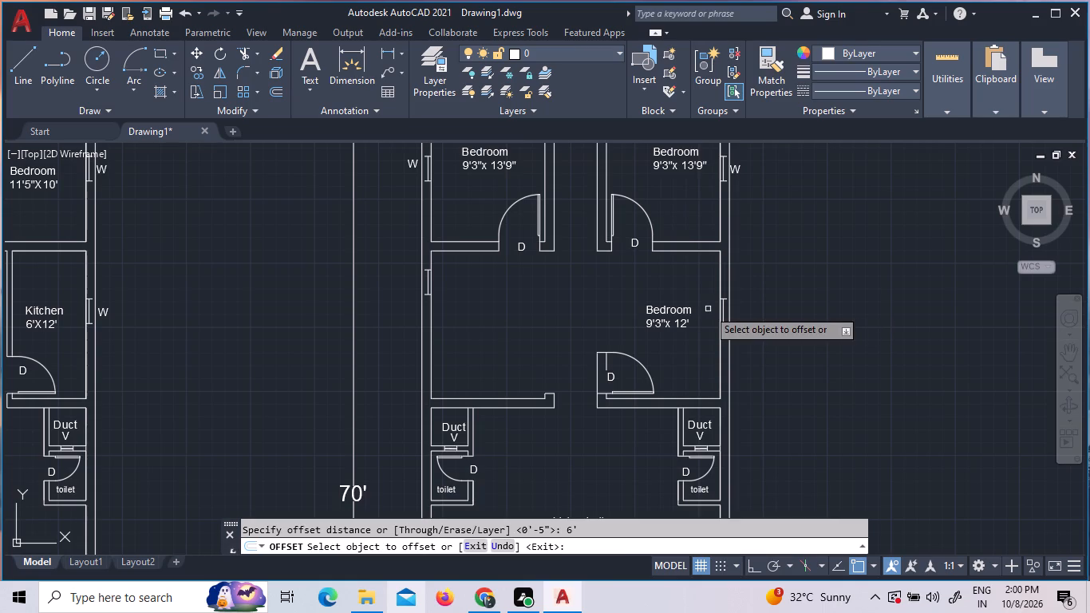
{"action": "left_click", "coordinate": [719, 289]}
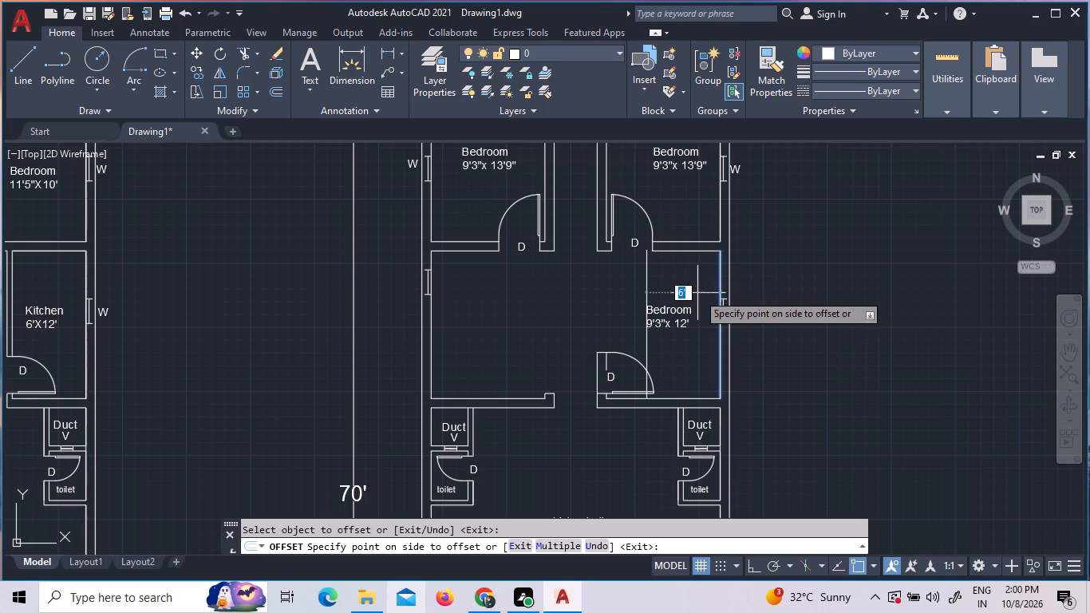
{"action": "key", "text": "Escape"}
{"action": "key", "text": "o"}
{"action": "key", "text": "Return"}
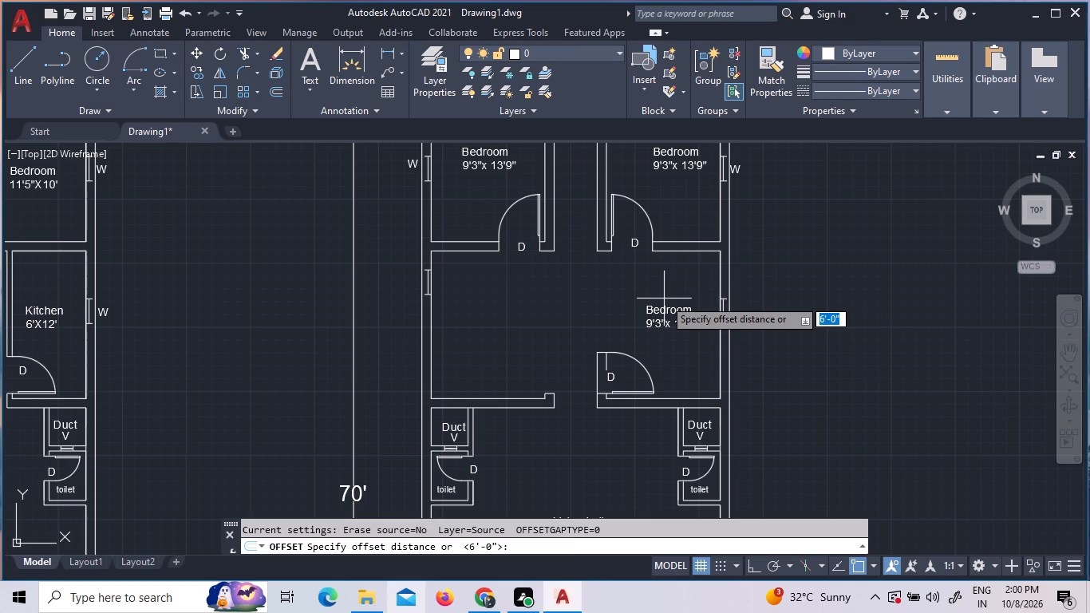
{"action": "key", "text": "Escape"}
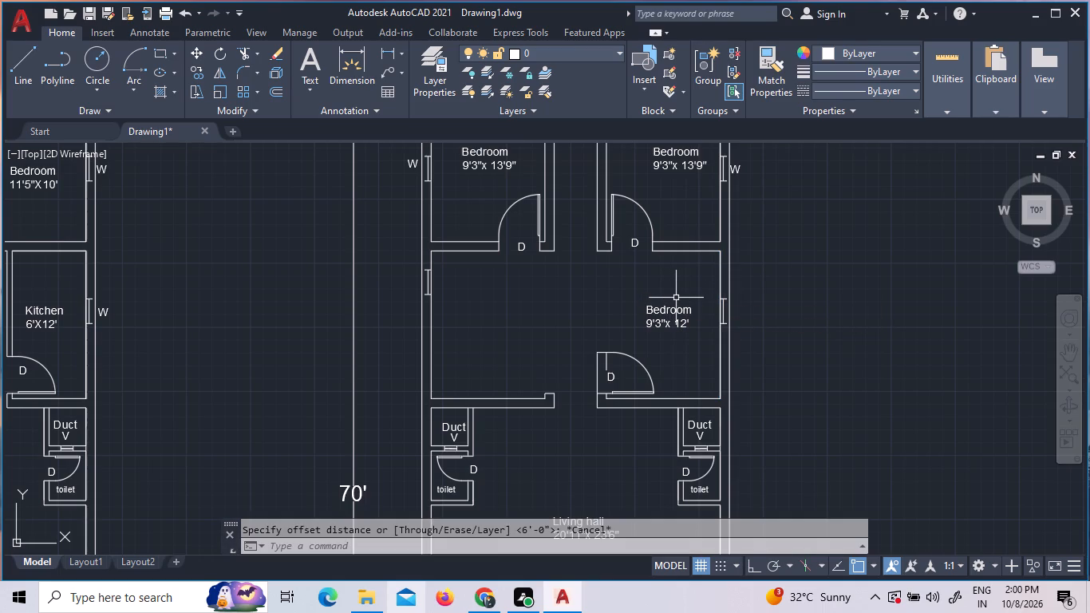
Extend the wall-end line beside the upper right bedroom's door down through the 9'3"x 12' Bedroom to the lower door's swing.
{"action": "type", "text": "EX"}
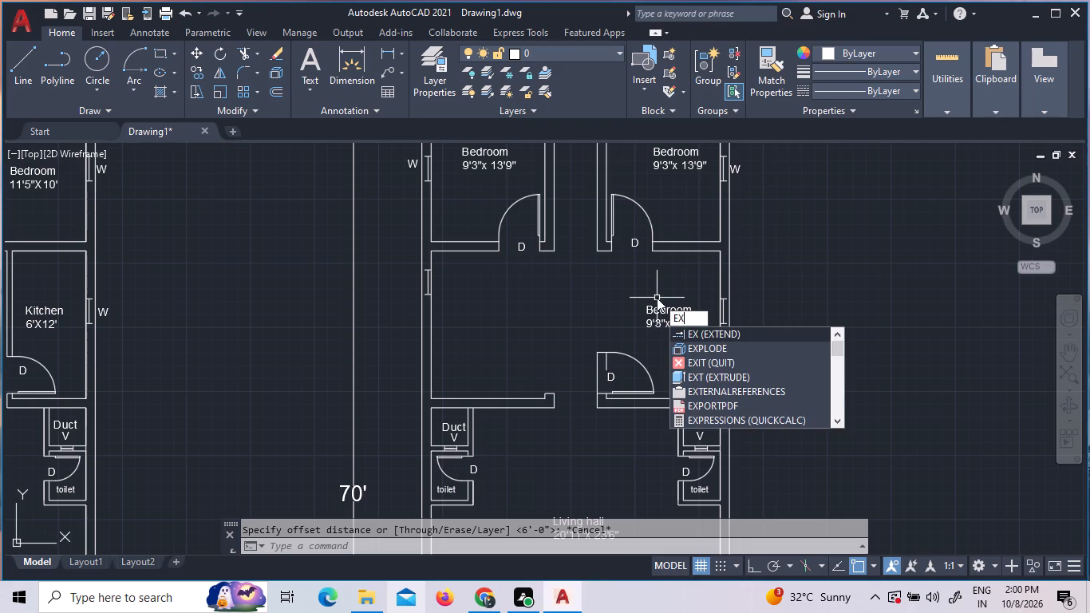
{"action": "key", "text": "space"}
{"action": "key", "text": "space"}
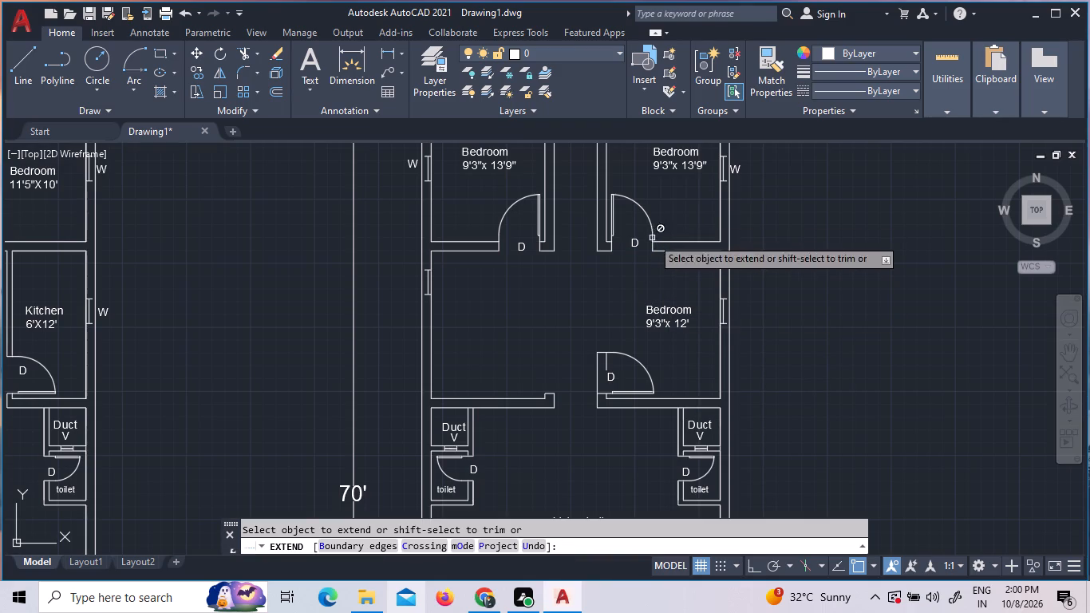
{"action": "scroll", "coordinate": [653, 247], "scroll_direction": "up", "scroll_amount": 4}
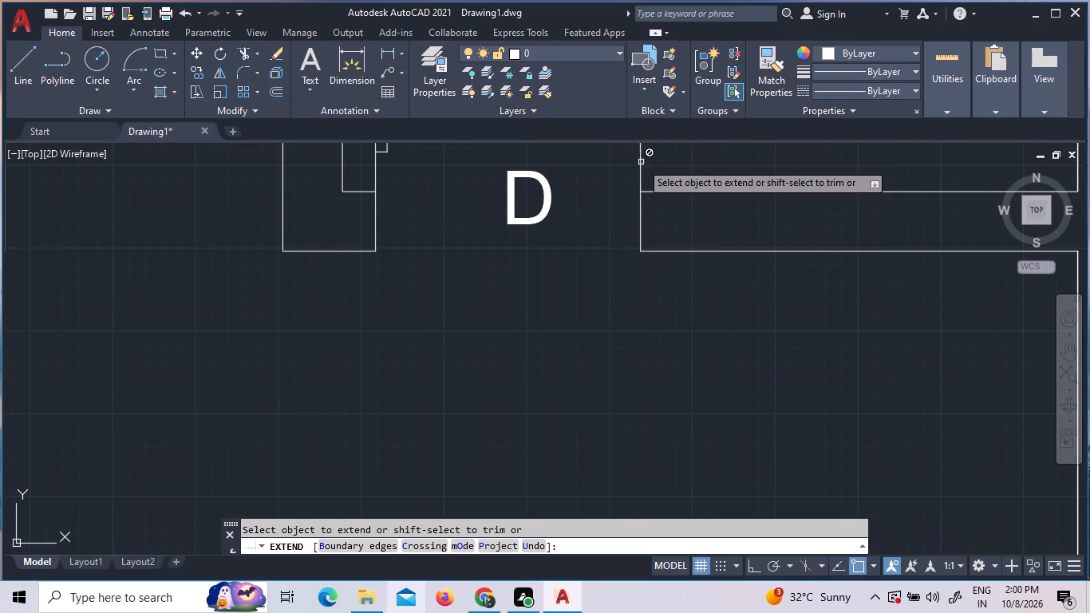
{"action": "scroll", "coordinate": [660, 231], "scroll_direction": "down", "scroll_amount": 4}
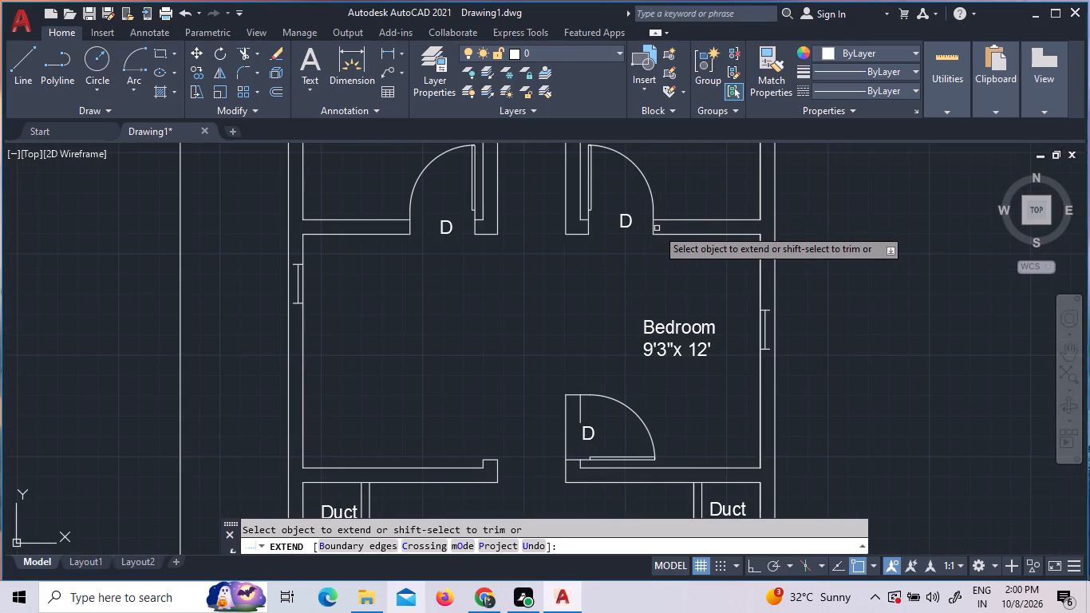
{"action": "left_click", "coordinate": [654, 228]}
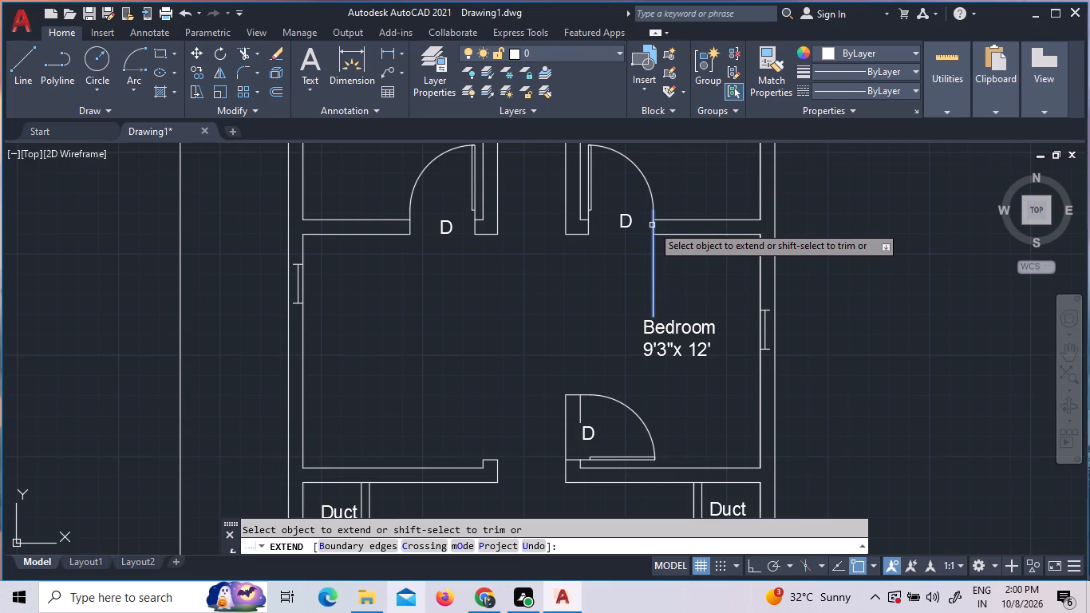
{"action": "left_click", "coordinate": [654, 306]}
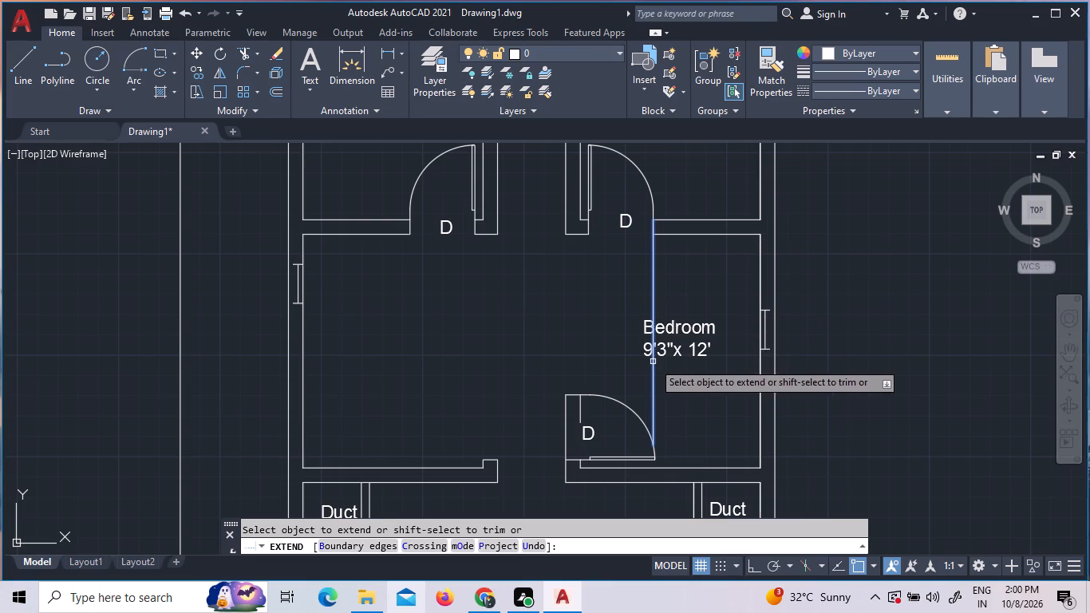
{"action": "left_click", "coordinate": [654, 360]}
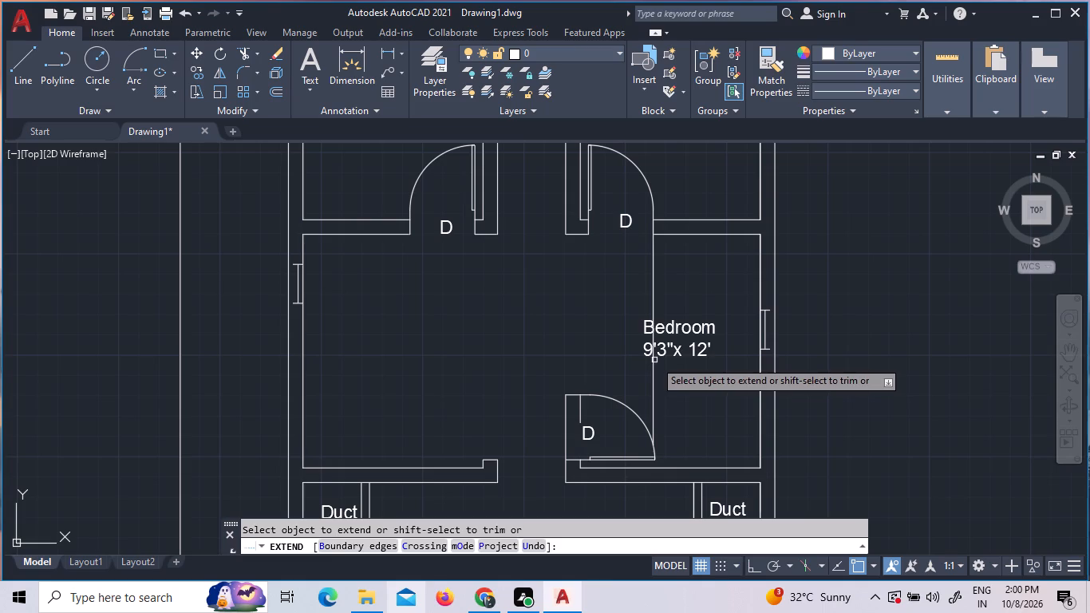
{"action": "key", "text": "Escape"}
Extend that same vertical line past the lower door to the outer line of the wall above the right-hand duct.
{"action": "scroll", "coordinate": [676, 421], "scroll_direction": "up", "scroll_amount": 2}
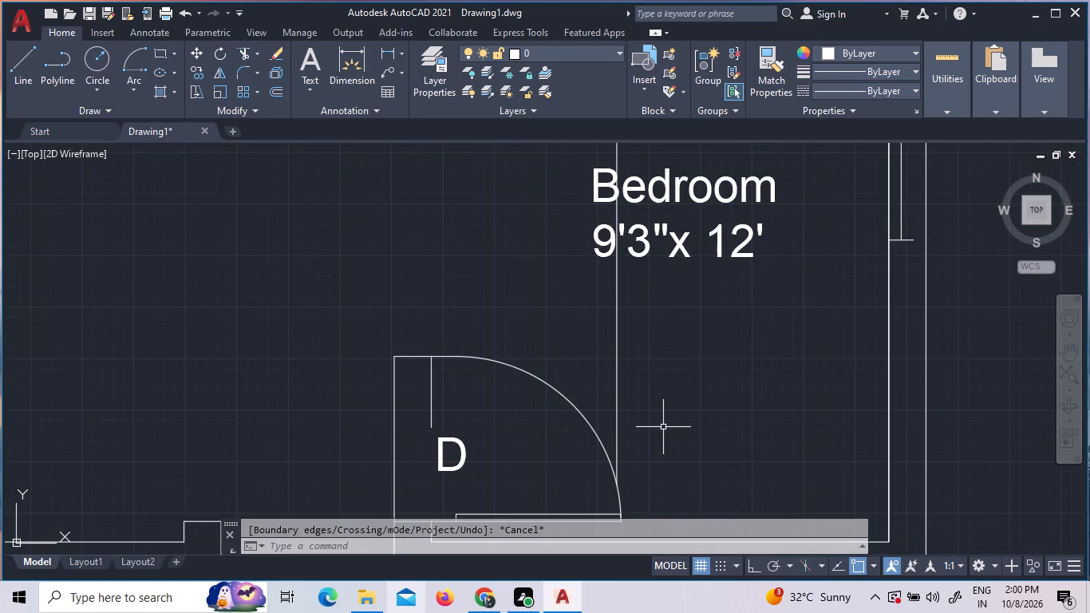
{"action": "scroll", "coordinate": [663, 424], "scroll_direction": "down", "scroll_amount": 2}
{"action": "type", "text": "EX"}
{"action": "key", "text": "space"}
{"action": "key", "text": "space"}
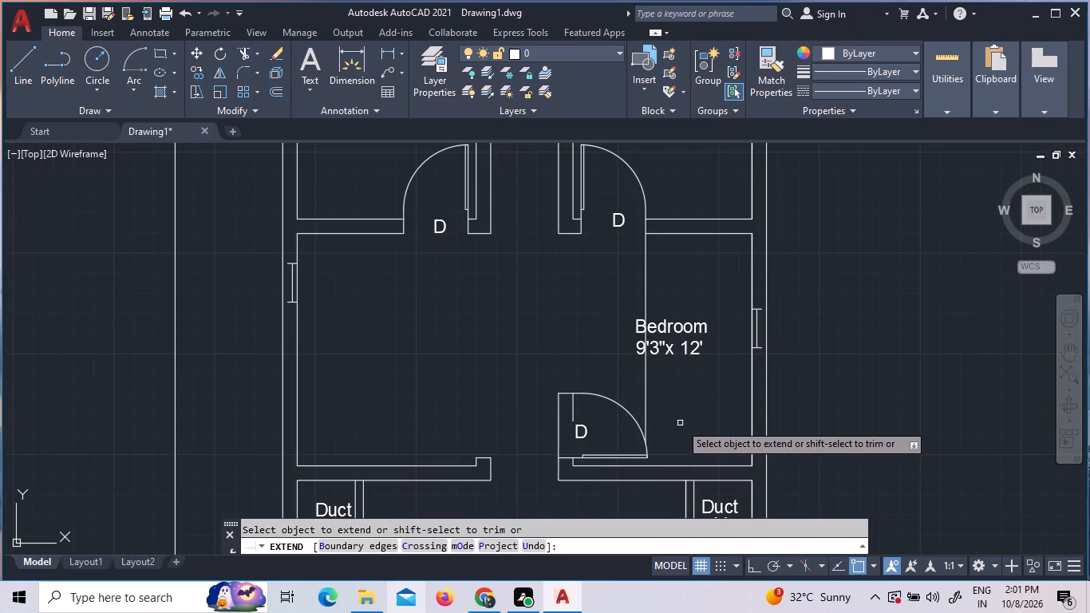
{"action": "left_click", "coordinate": [680, 423]}
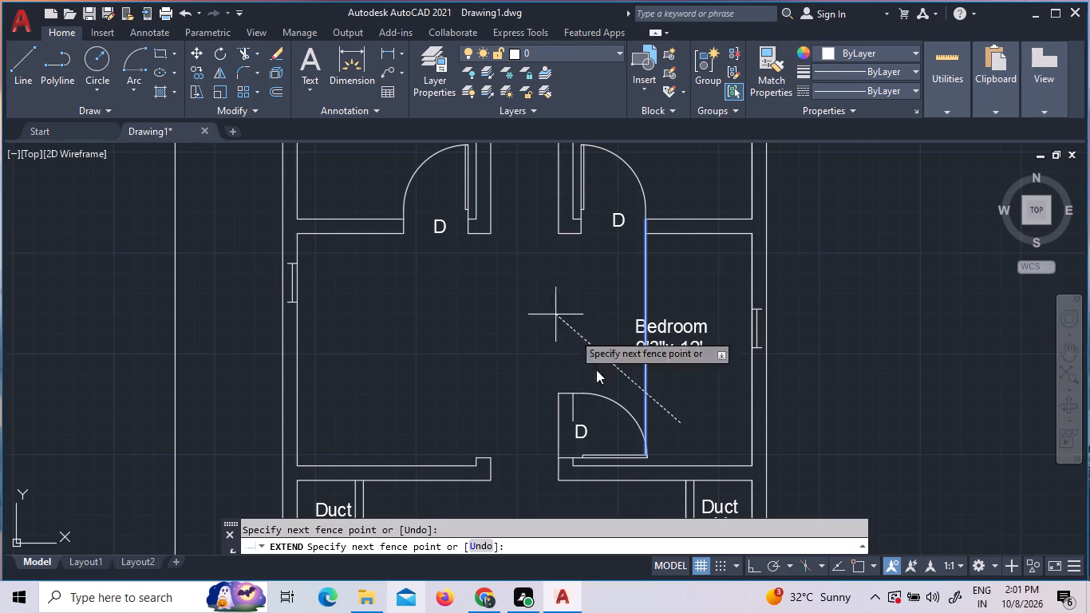
{"action": "scroll", "coordinate": [628, 450], "scroll_direction": "up", "scroll_amount": 5}
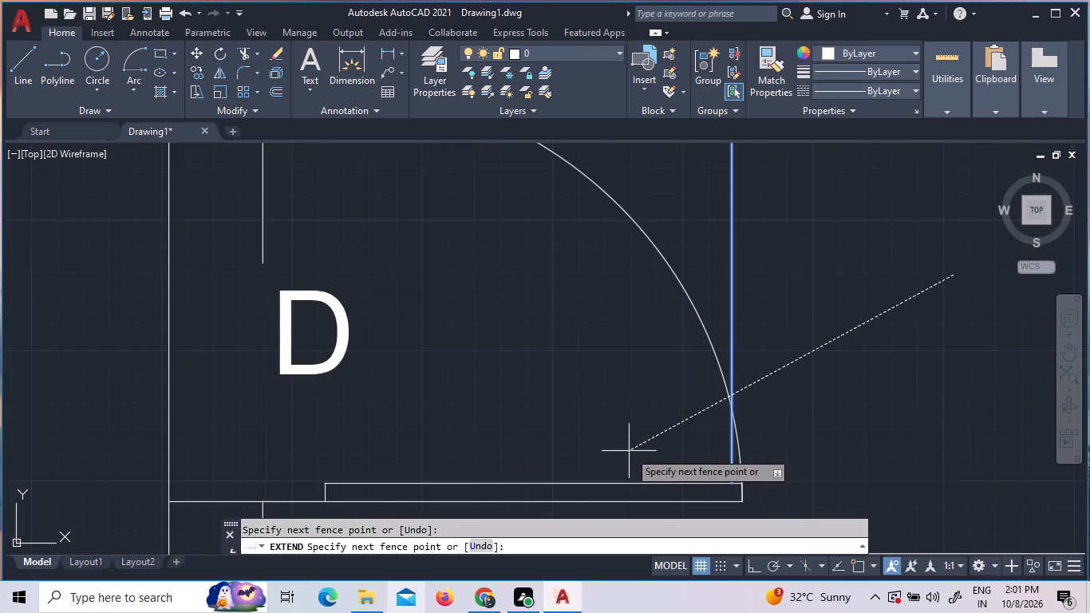
{"action": "left_click", "coordinate": [611, 445]}
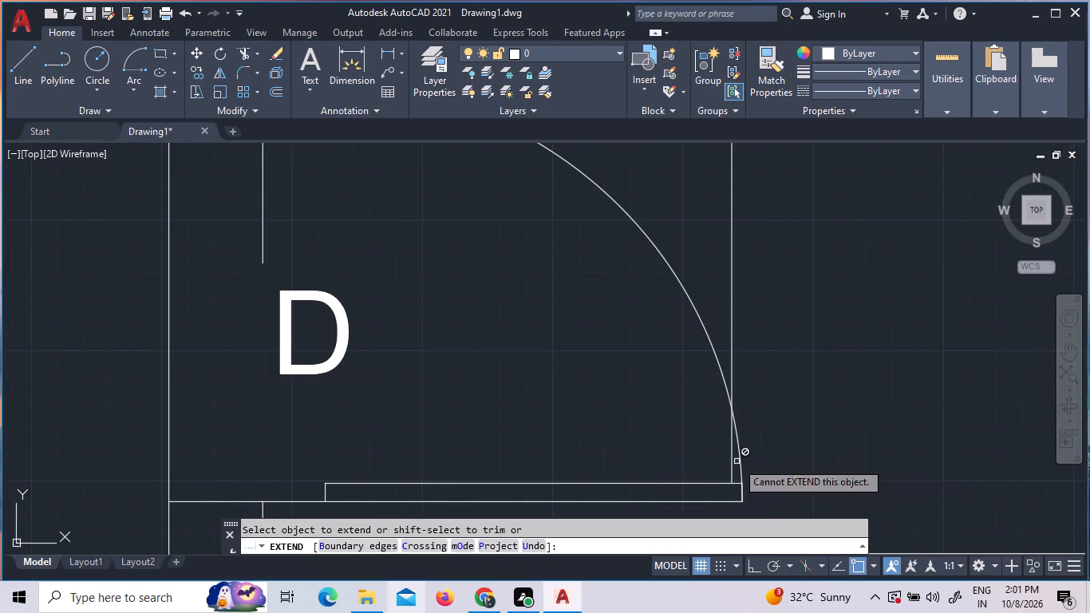
{"action": "left_click", "coordinate": [732, 461]}
{"action": "scroll", "coordinate": [730, 461], "scroll_direction": "down", "scroll_amount": 2}
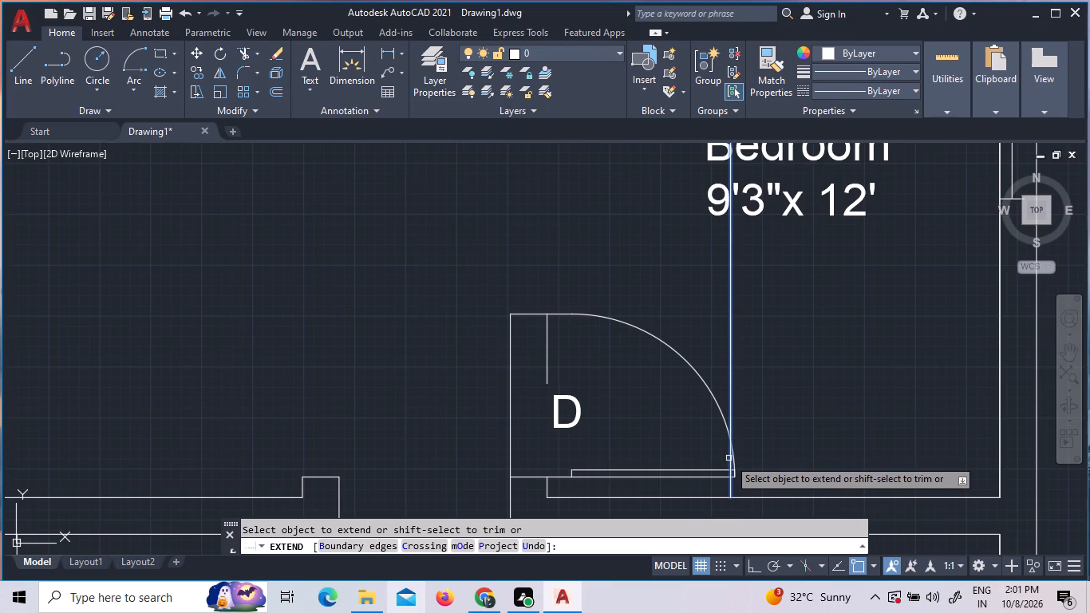
{"action": "left_click", "coordinate": [729, 458]}
{"action": "left_click", "coordinate": [729, 477]}
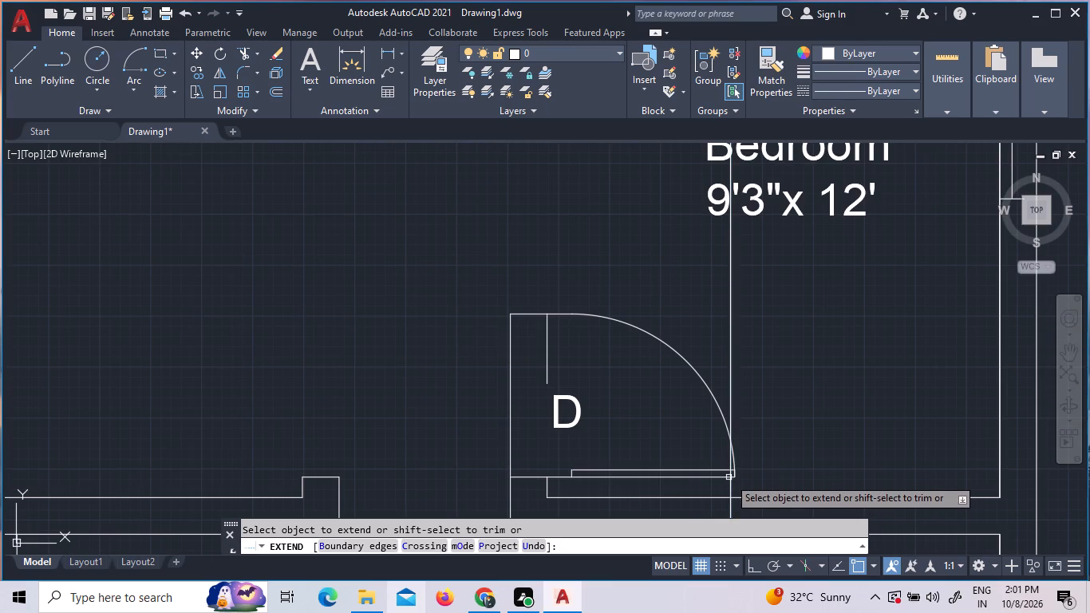
Extend the wall-end line beside the upper left bedroom's door down to the outer line of the wall above the left-hand duct.
{"action": "scroll", "coordinate": [730, 474], "scroll_direction": "down", "scroll_amount": 4}
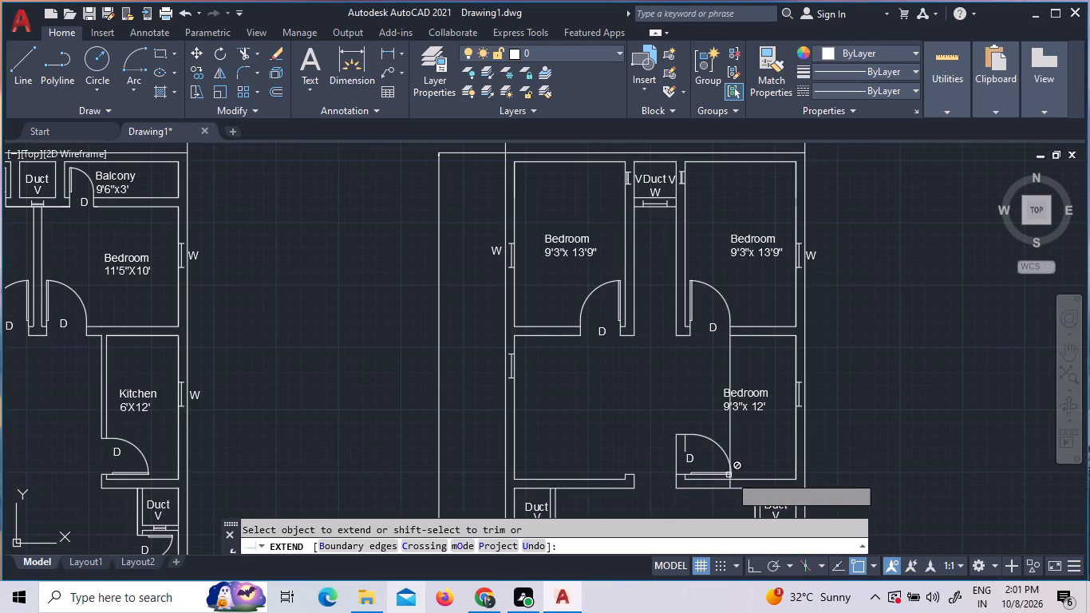
{"action": "left_click", "coordinate": [579, 333]}
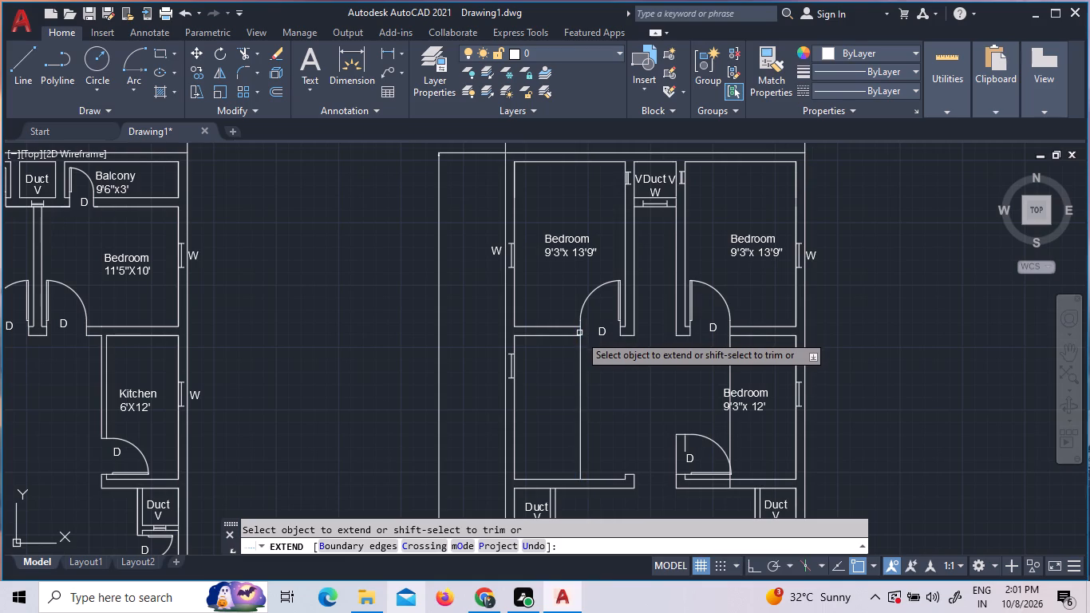
{"action": "left_click", "coordinate": [582, 425]}
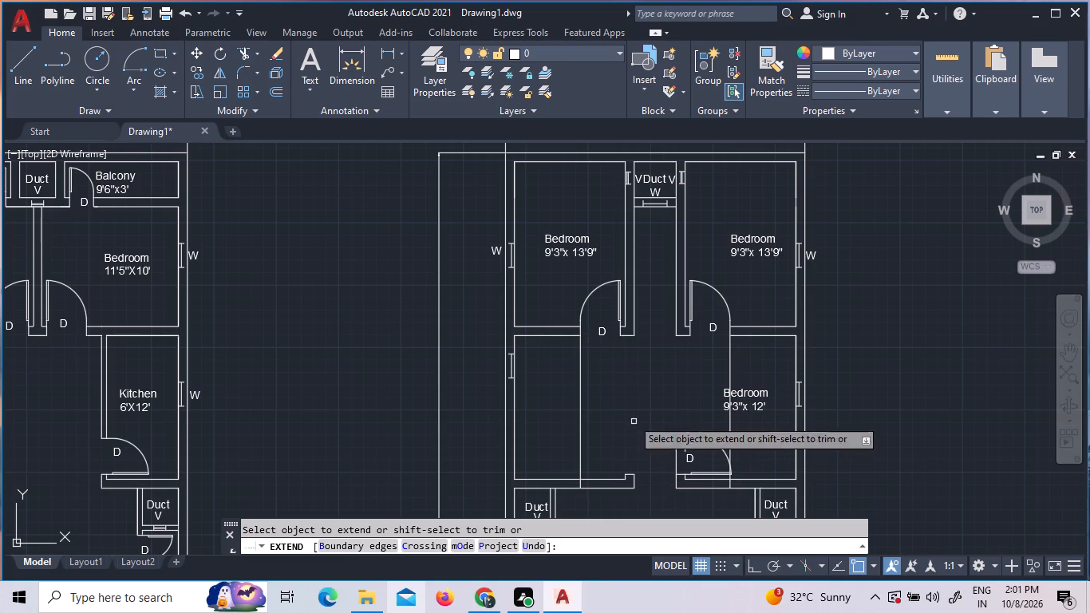
{"action": "key", "text": "Escape"}
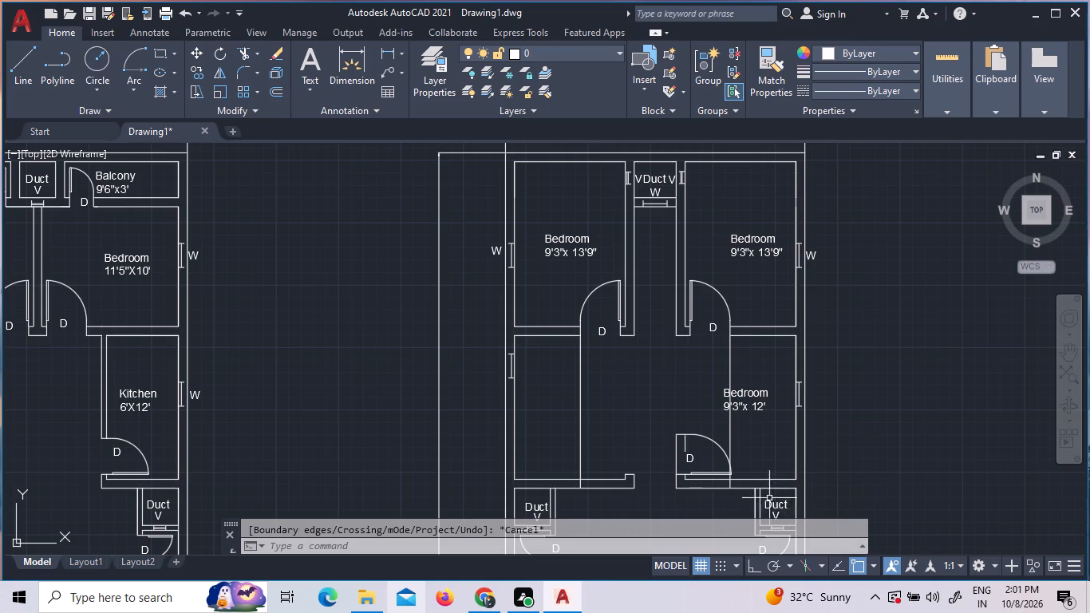
Erase the wall-end lines on both sides of the central gap in the lower wall, plus the two vertical lines at the lower door.
{"action": "scroll", "coordinate": [767, 497], "scroll_direction": "up", "scroll_amount": 2}
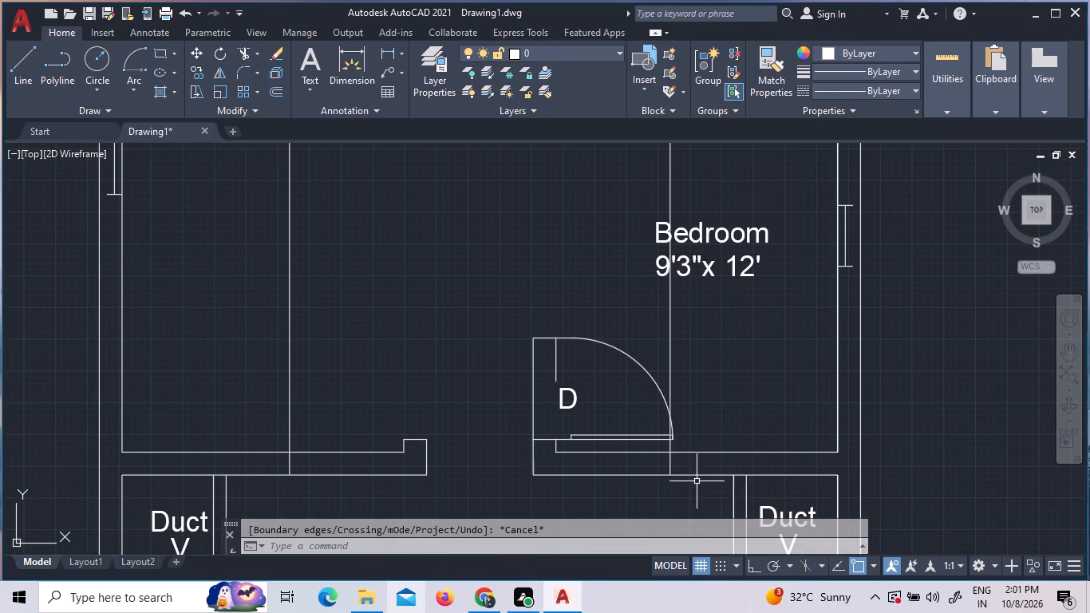
{"action": "scroll", "coordinate": [697, 481], "scroll_direction": "down", "scroll_amount": 2}
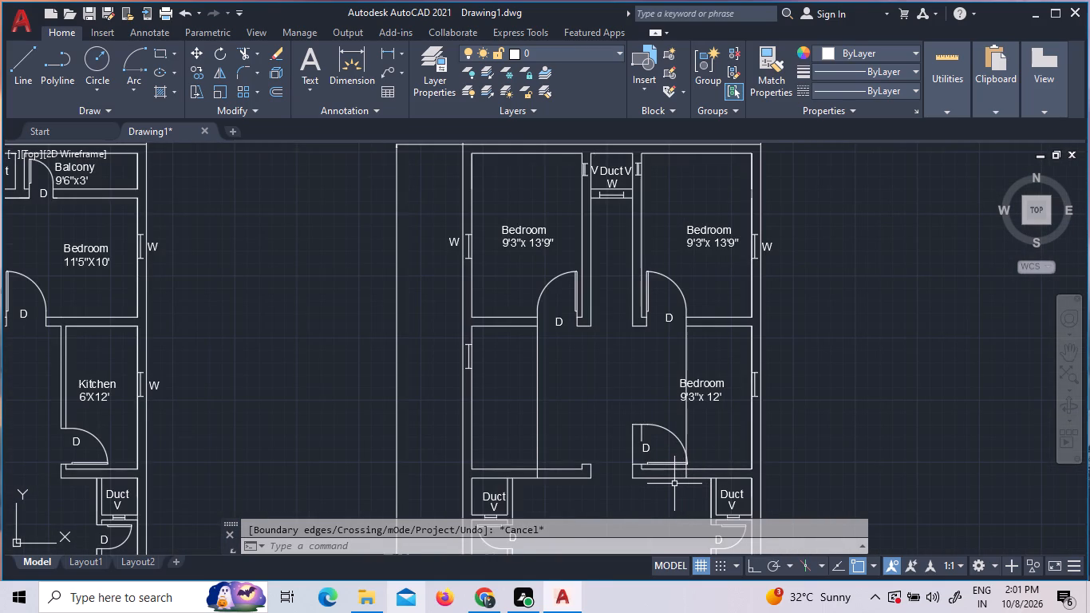
{"action": "scroll", "coordinate": [674, 484], "scroll_direction": "up", "scroll_amount": 1}
{"action": "left_click", "coordinate": [678, 484]}
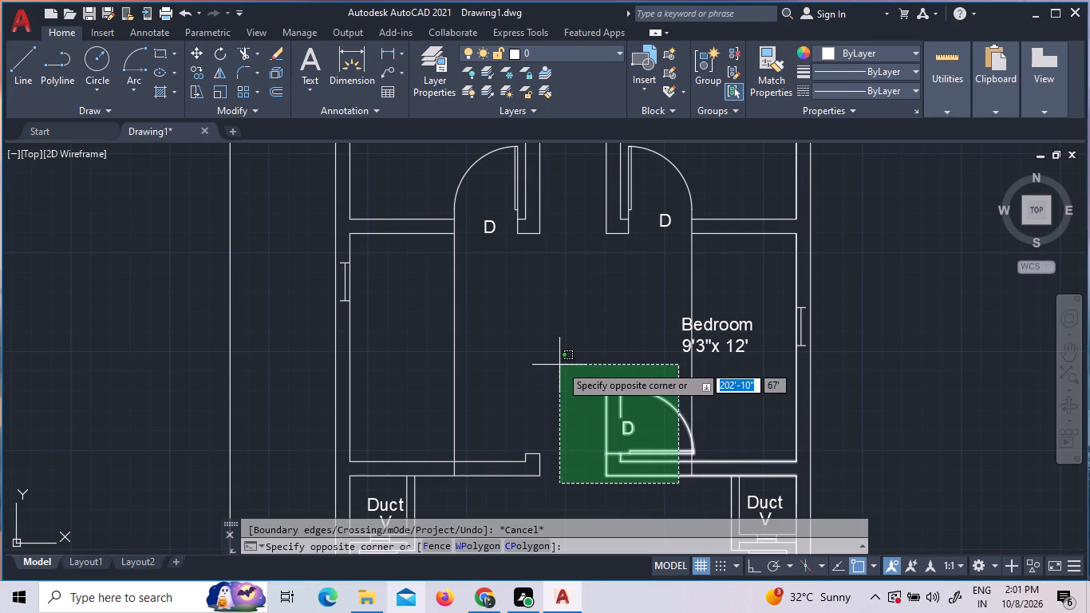
{"action": "left_click", "coordinate": [628, 502]}
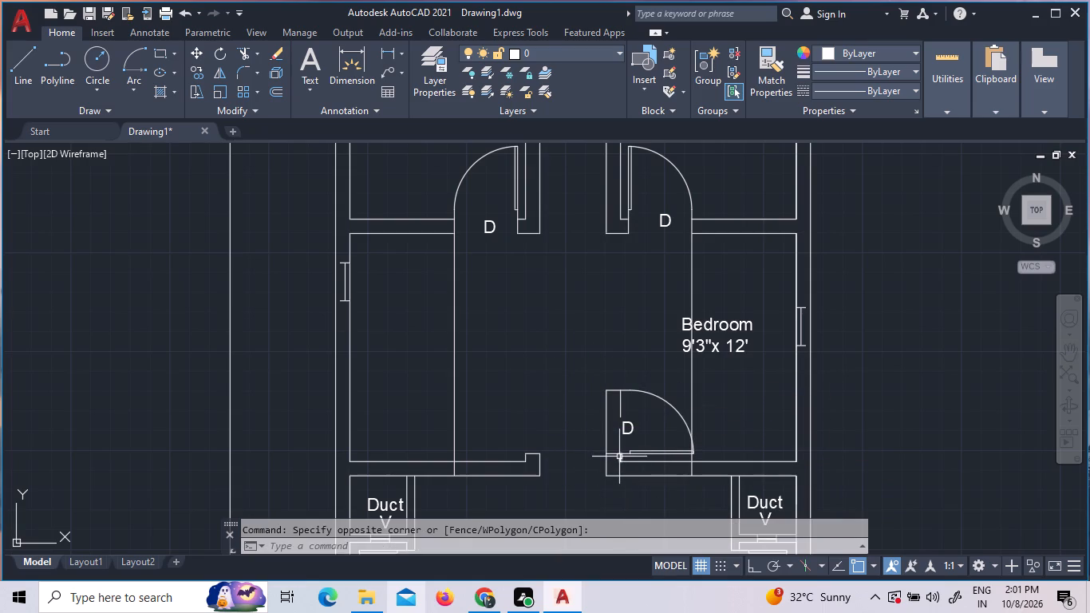
{"action": "left_click", "coordinate": [619, 457]}
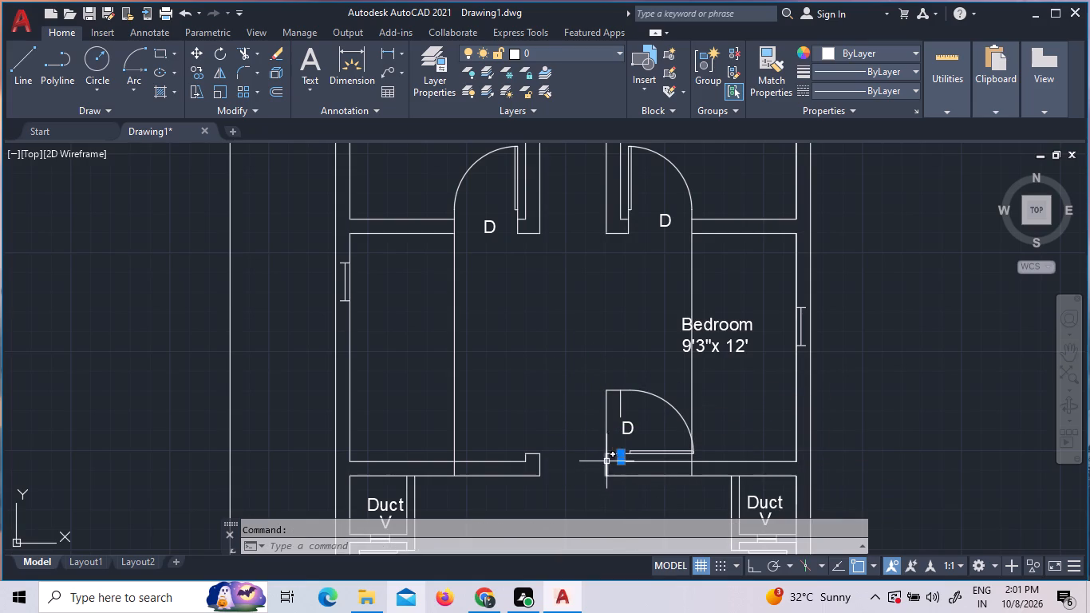
{"action": "left_click", "coordinate": [605, 461]}
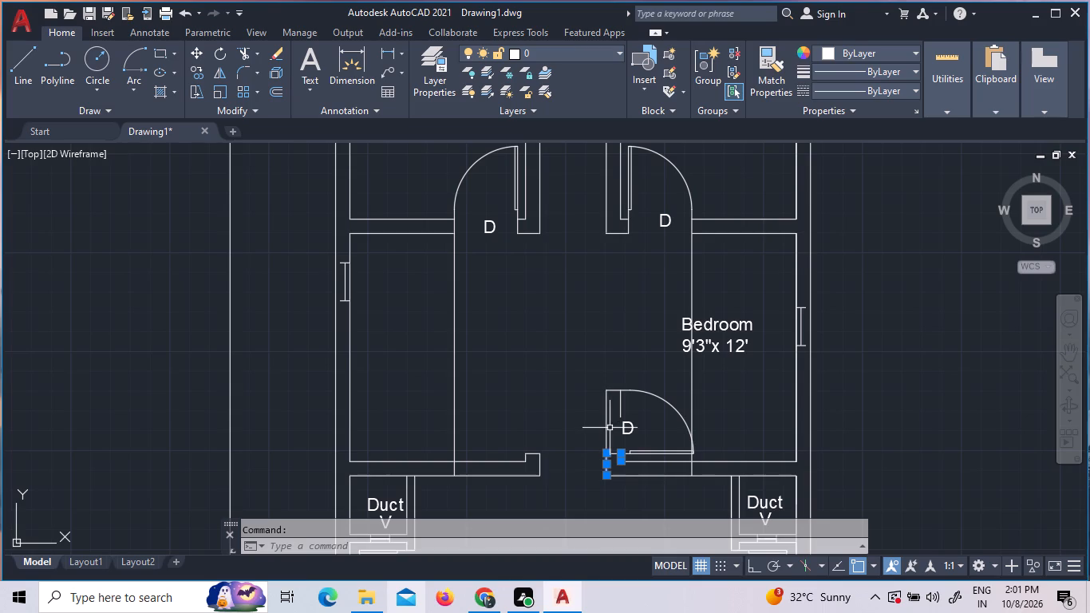
{"action": "left_click", "coordinate": [605, 425]}
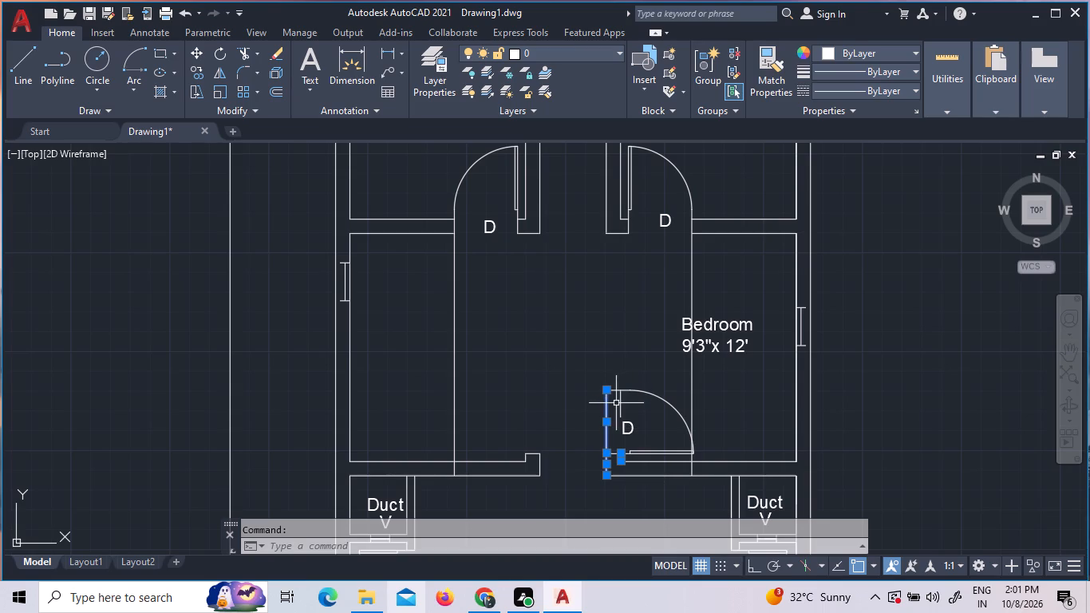
{"action": "left_click", "coordinate": [622, 402]}
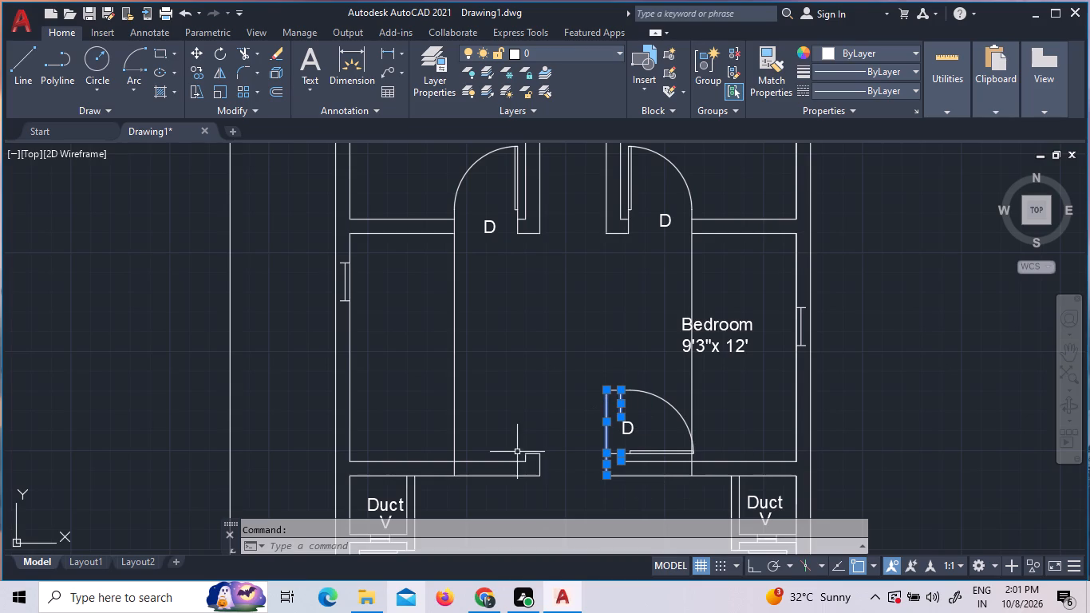
{"action": "left_click", "coordinate": [524, 453]}
{"action": "left_click", "coordinate": [540, 456]}
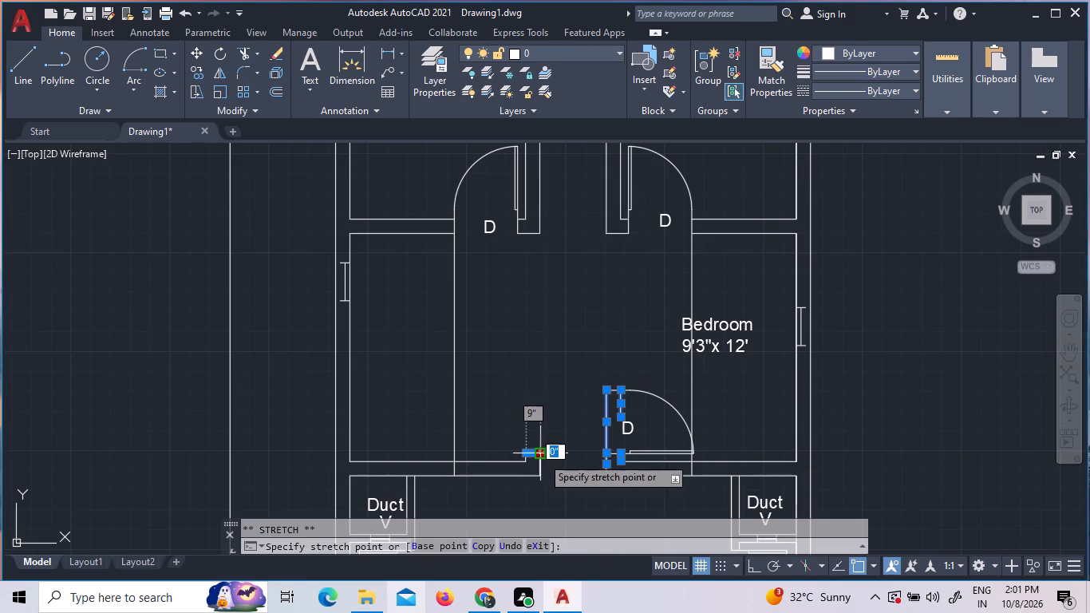
{"action": "left_click", "coordinate": [540, 472]}
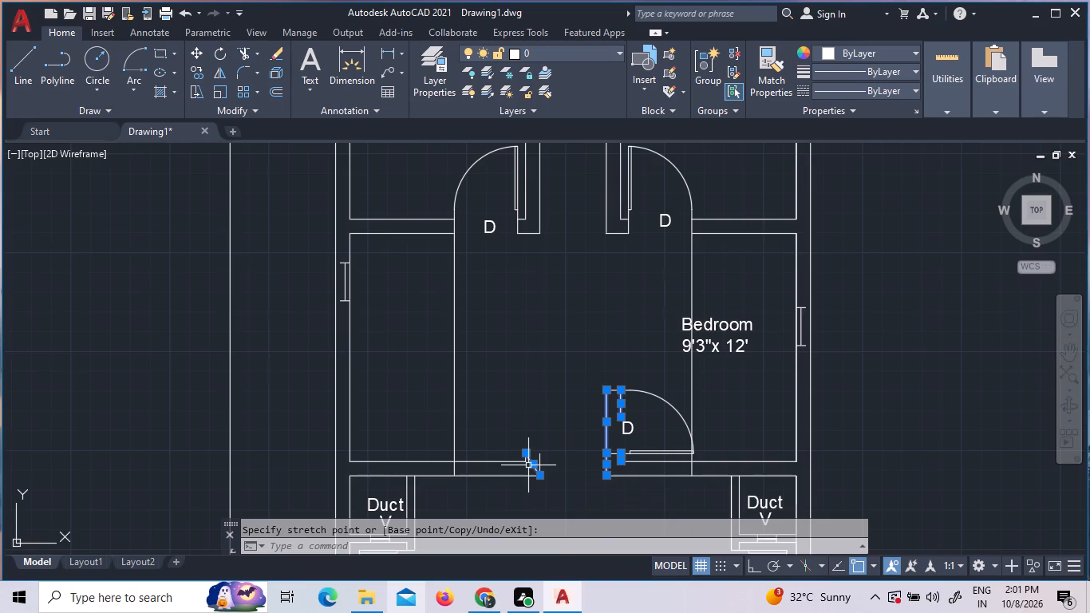
{"action": "left_click", "coordinate": [527, 461]}
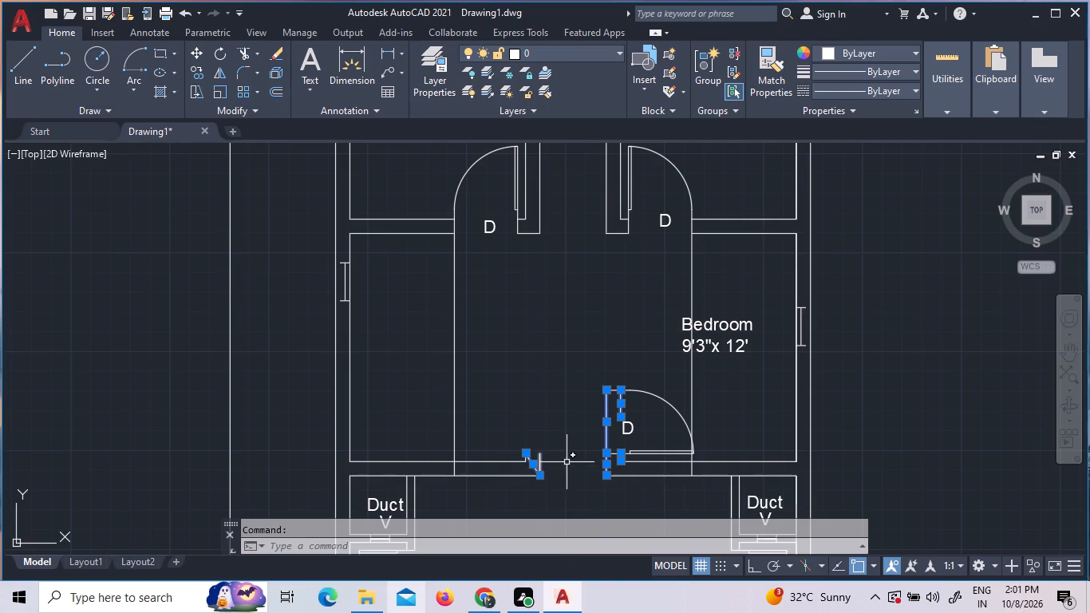
{"action": "left_click", "coordinate": [540, 457]}
{"action": "key", "text": "Delete"}
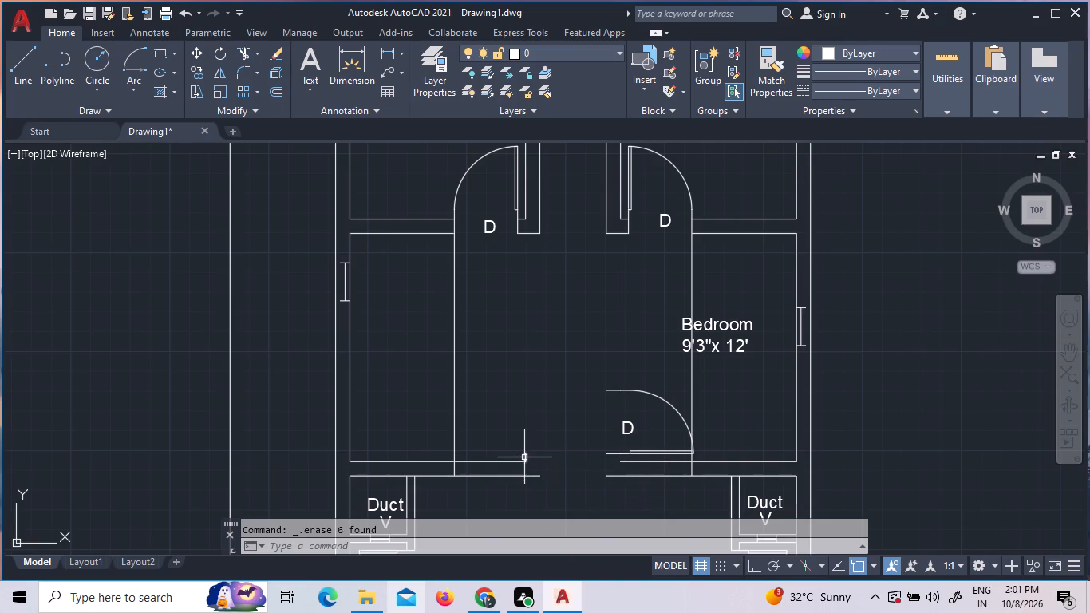
{"action": "left_click", "coordinate": [524, 457]}
{"action": "key", "text": "Delete"}
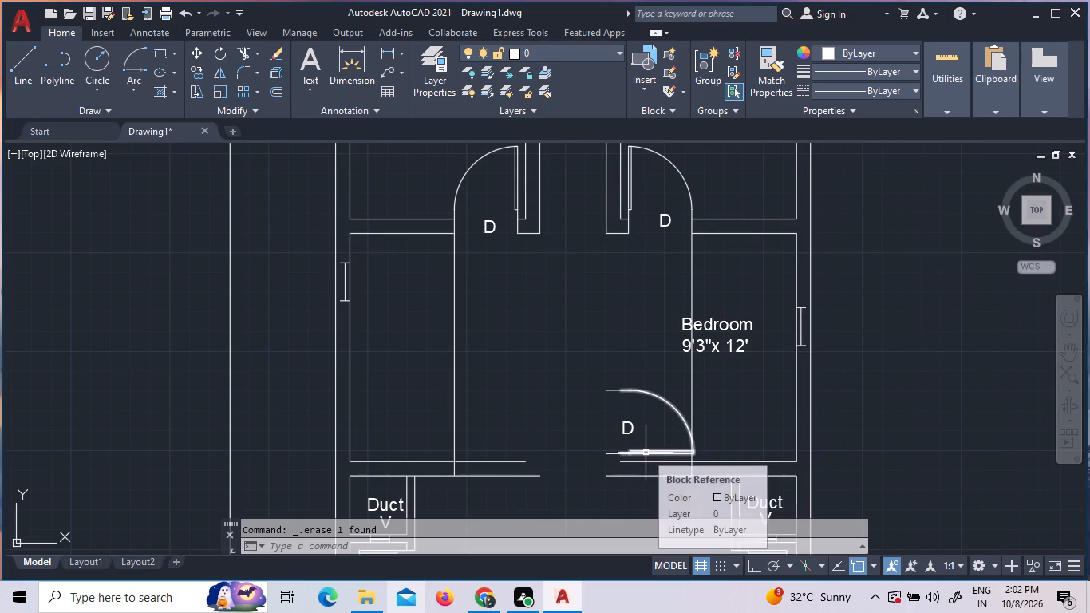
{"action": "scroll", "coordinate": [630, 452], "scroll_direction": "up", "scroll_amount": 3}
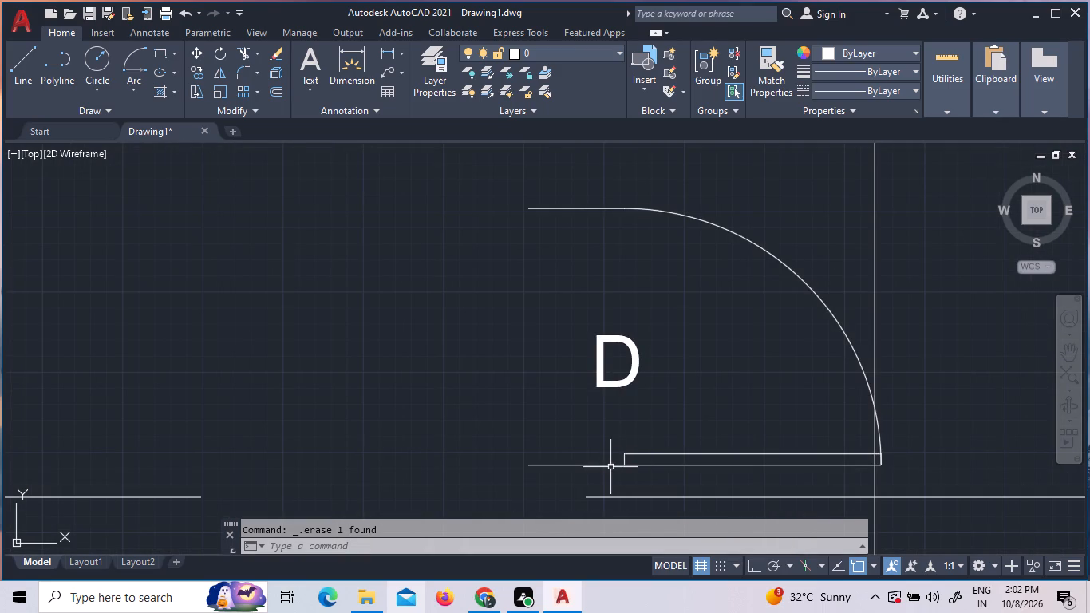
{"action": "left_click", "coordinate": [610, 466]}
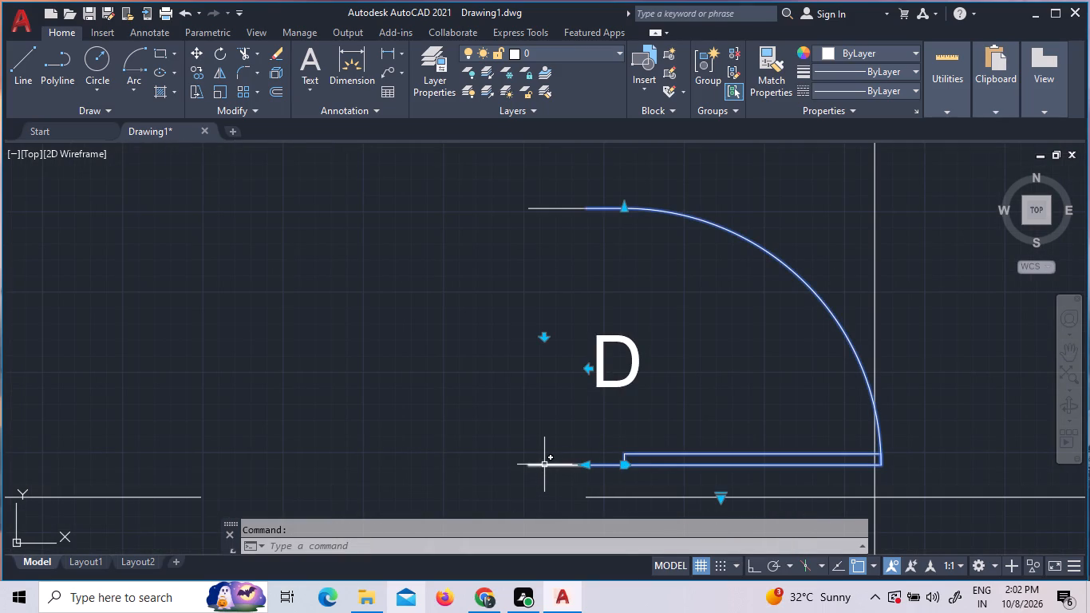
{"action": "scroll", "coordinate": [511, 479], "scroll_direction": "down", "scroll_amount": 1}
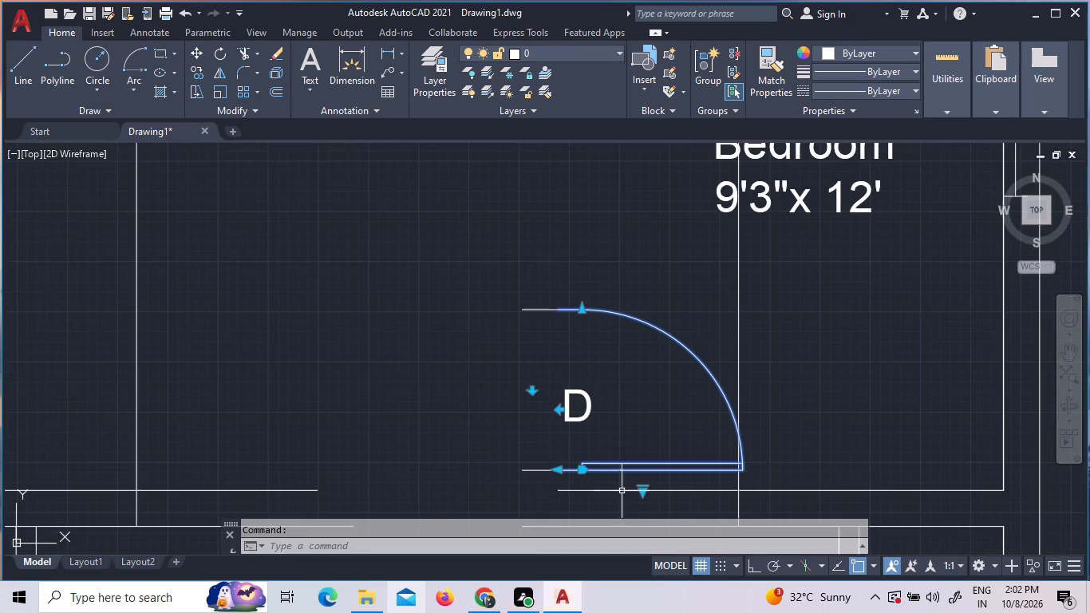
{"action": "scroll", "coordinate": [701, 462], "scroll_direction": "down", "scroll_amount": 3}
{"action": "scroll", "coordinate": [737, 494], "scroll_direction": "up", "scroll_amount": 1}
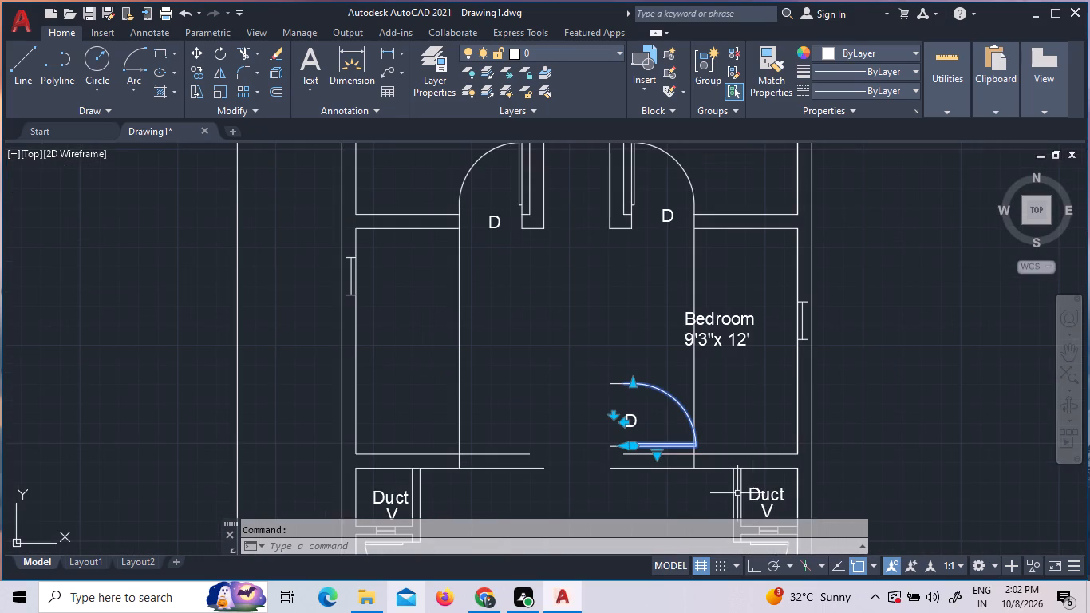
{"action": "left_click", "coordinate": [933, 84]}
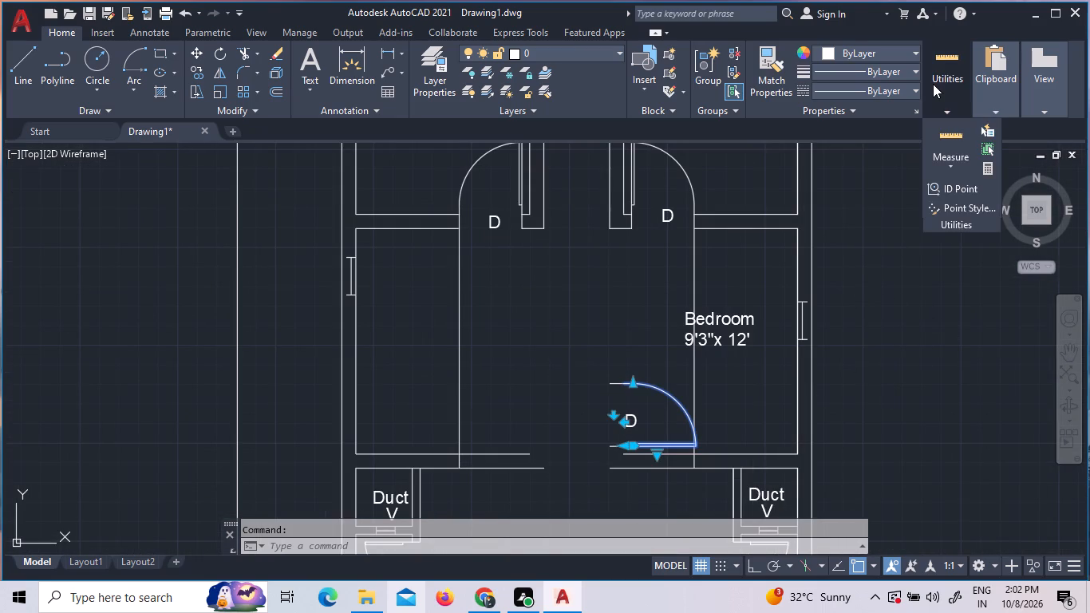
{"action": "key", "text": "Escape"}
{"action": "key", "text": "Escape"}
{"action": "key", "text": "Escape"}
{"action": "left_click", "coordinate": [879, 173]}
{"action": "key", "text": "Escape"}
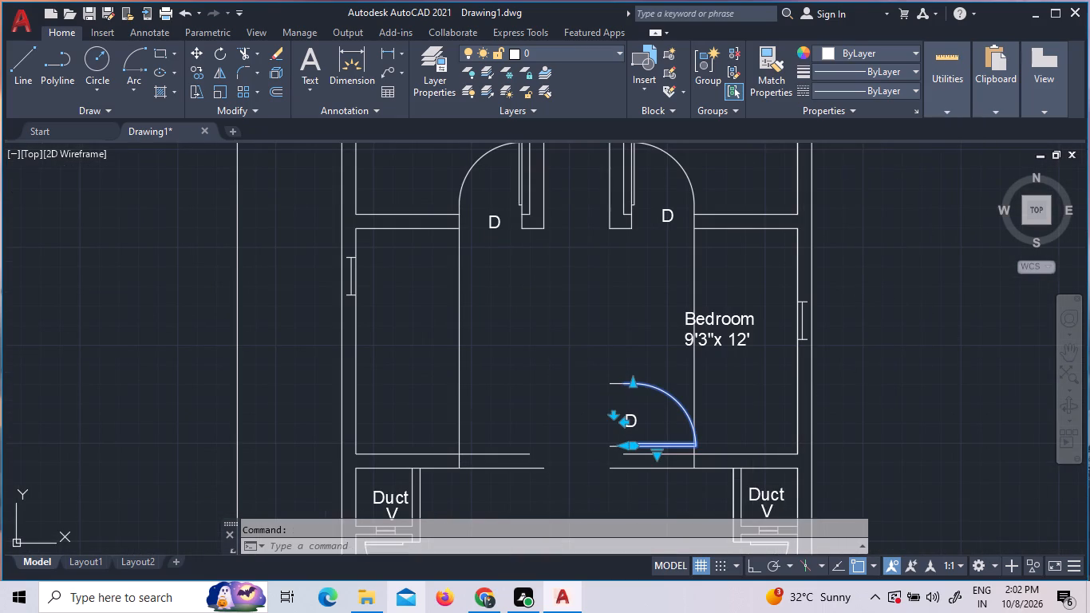
Measure the spacing around the lower door and the vertical line through the 9'3"x 12' Bedroom with Quick measure.
{"action": "left_click", "coordinate": [950, 78]}
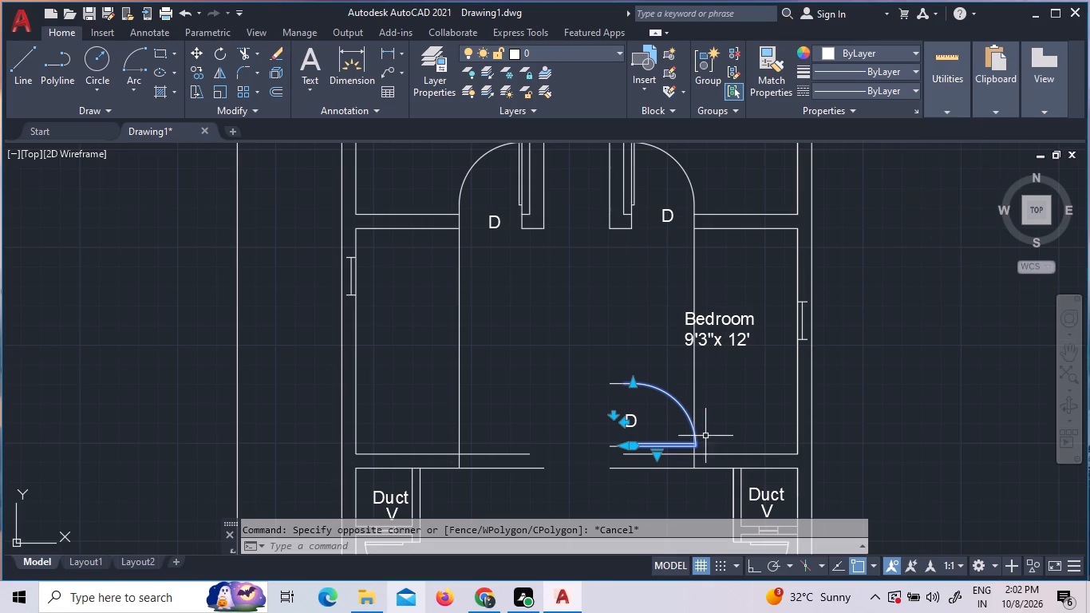
{"action": "left_click", "coordinate": [961, 91]}
{"action": "left_click", "coordinate": [946, 137]}
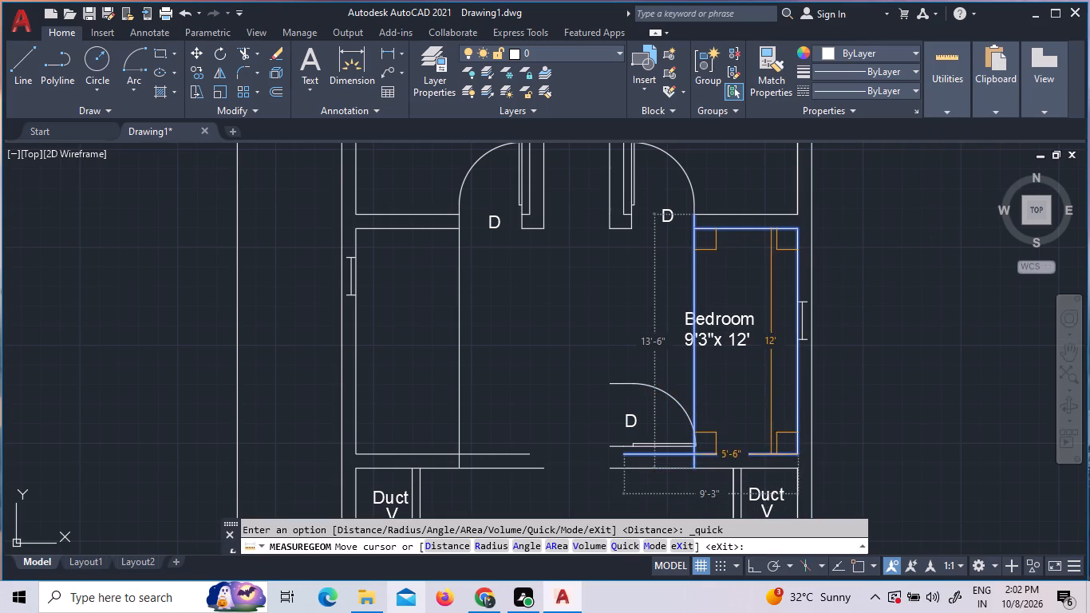
{"action": "scroll", "coordinate": [670, 453], "scroll_direction": "up", "scroll_amount": 4}
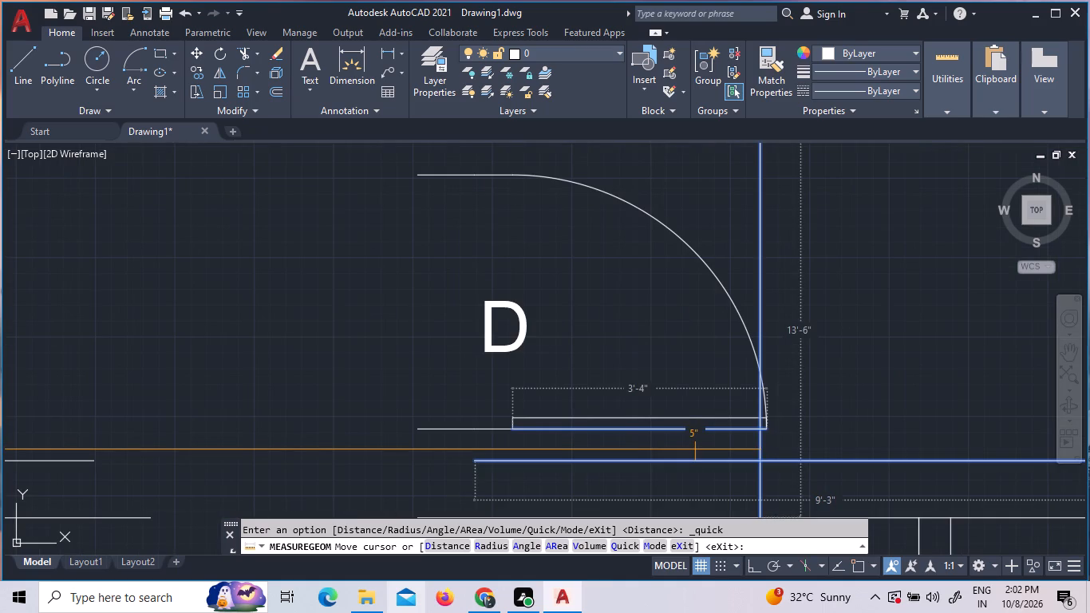
{"action": "scroll", "coordinate": [695, 449], "scroll_direction": "down", "scroll_amount": 2}
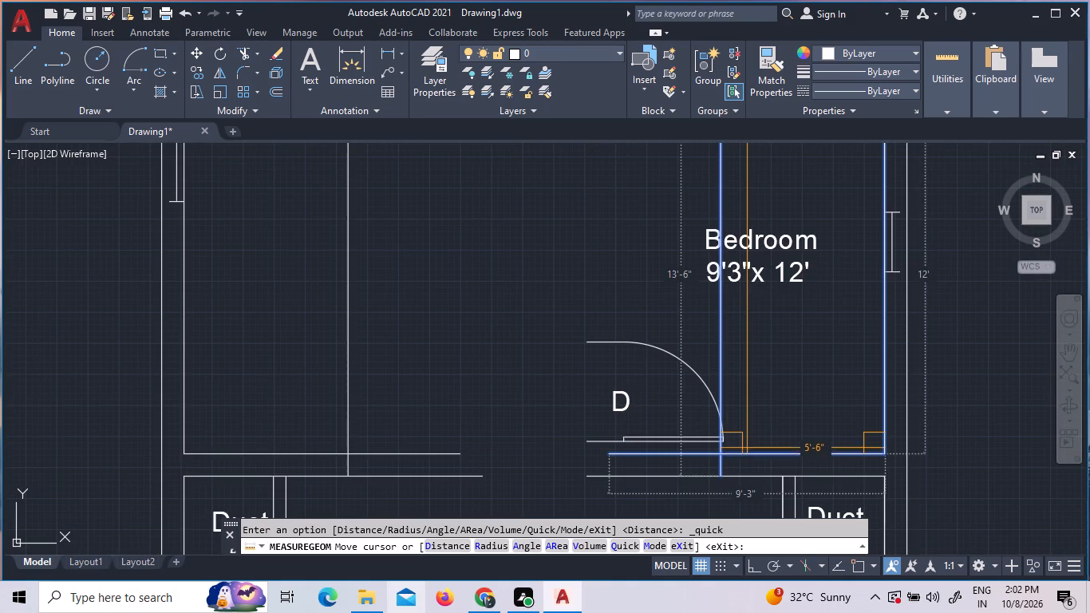
{"action": "scroll", "coordinate": [744, 445], "scroll_direction": "down", "scroll_amount": 1}
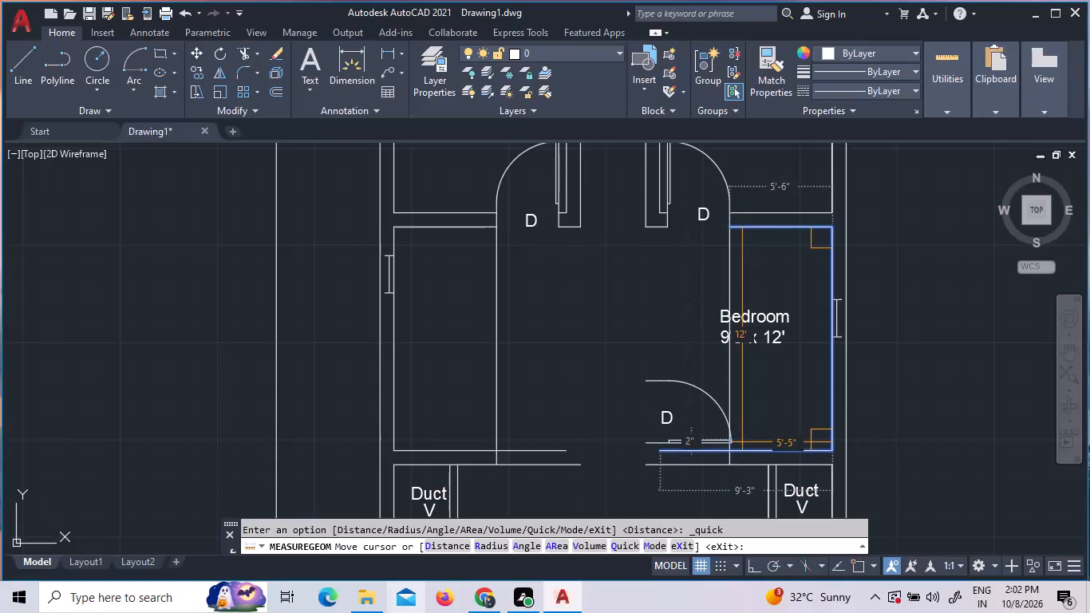
{"action": "key", "text": "Escape"}
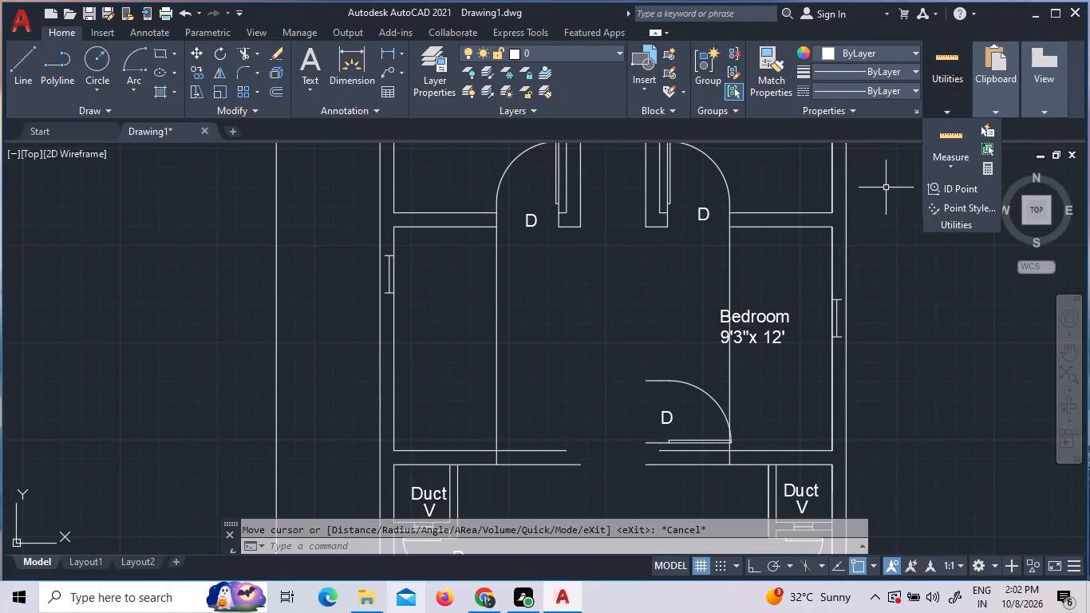
Offset the vertical line through the 9'3"x 12' Bedroom by 5" towards the room's windowed outer wall.
{"action": "key", "text": "o"}
{"action": "key", "text": "Return"}
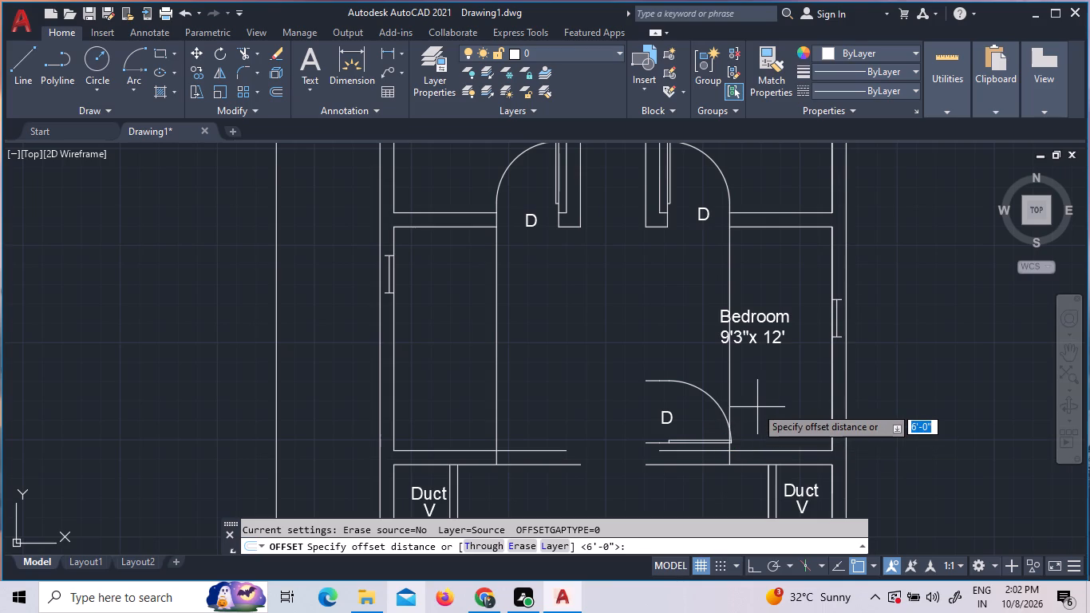
{"action": "key", "text": "5"}
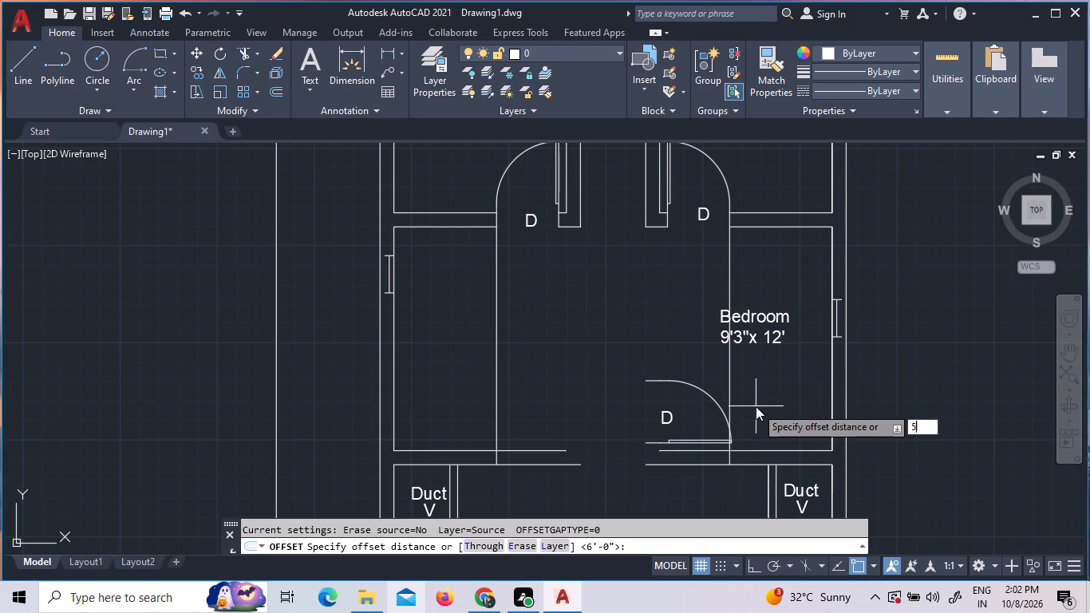
{"action": "key", "text": "shift+quotedbl"}
{"action": "key", "text": "Return"}
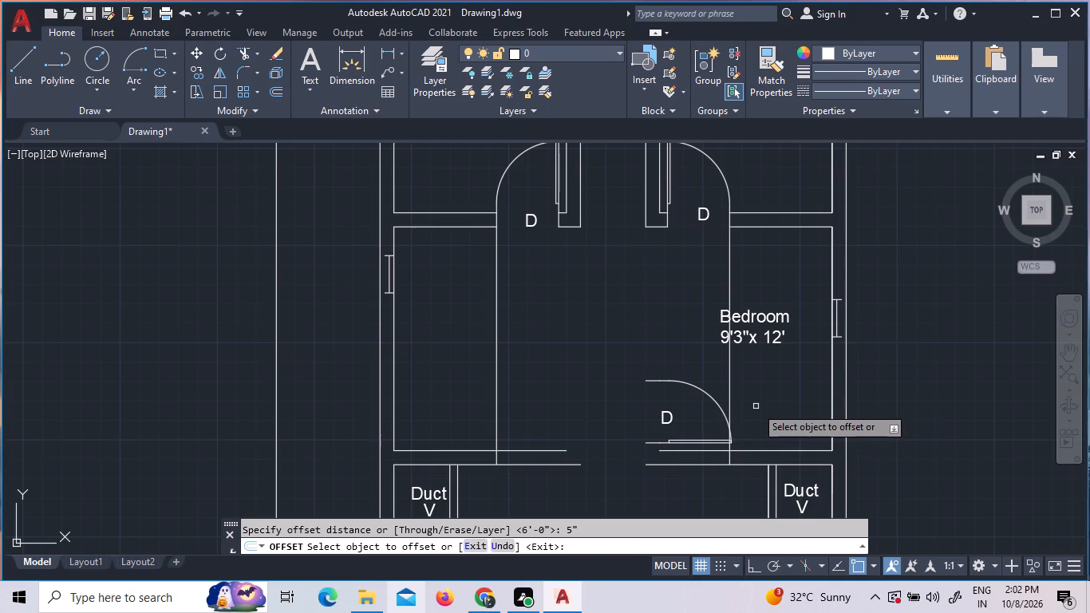
{"action": "left_click", "coordinate": [729, 390]}
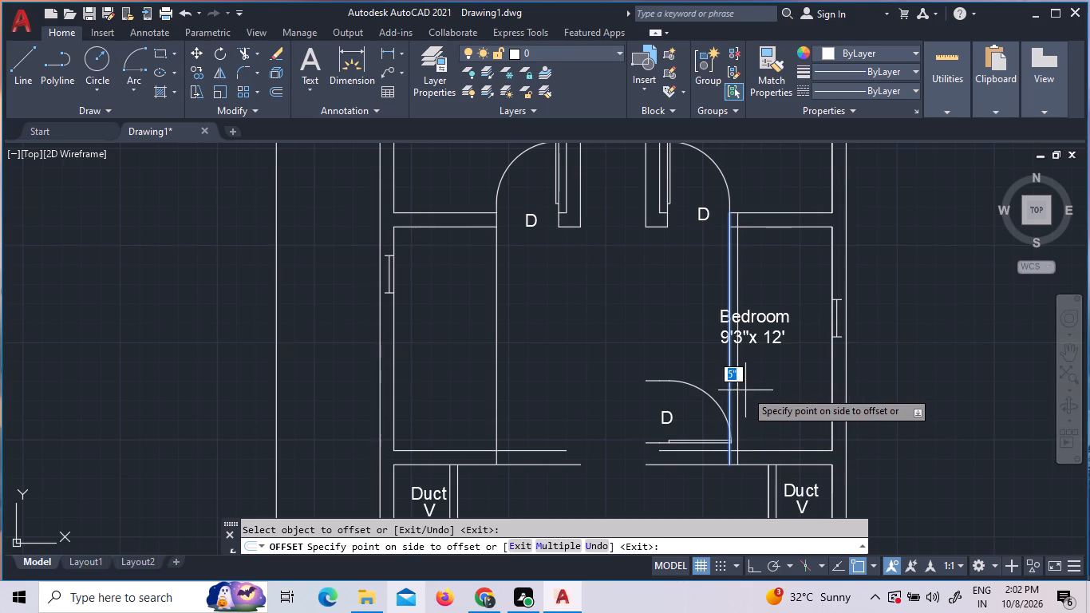
{"action": "left_click", "coordinate": [745, 390]}
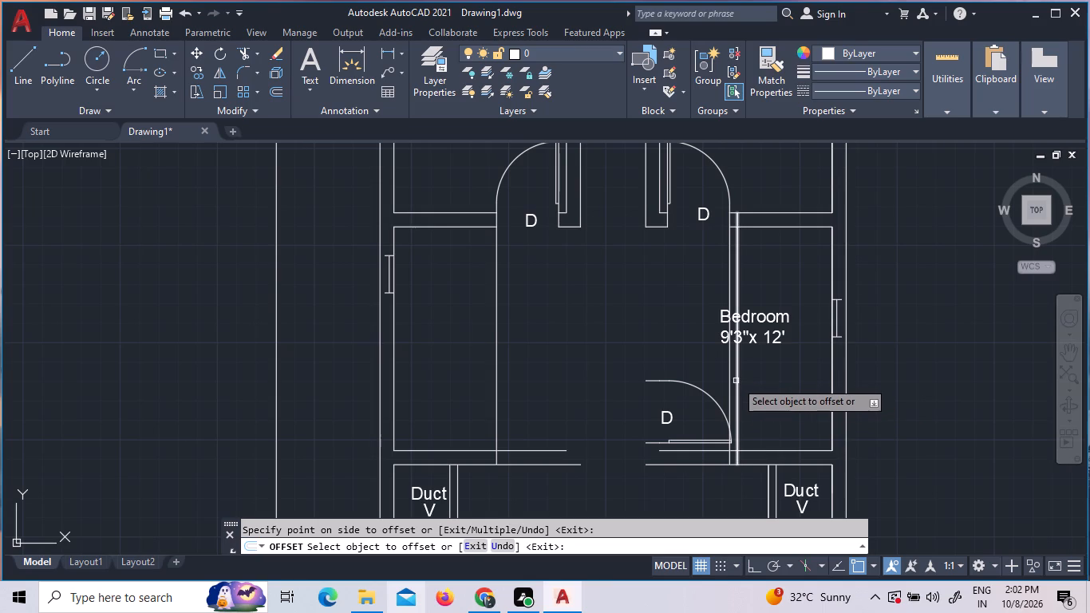
{"action": "key", "text": "Escape"}
Move the lower door, its D label and its lower short line 4'-11" horizontally onto the new partition line, with Ortho on.
{"action": "scroll", "coordinate": [722, 456], "scroll_direction": "up", "scroll_amount": 1}
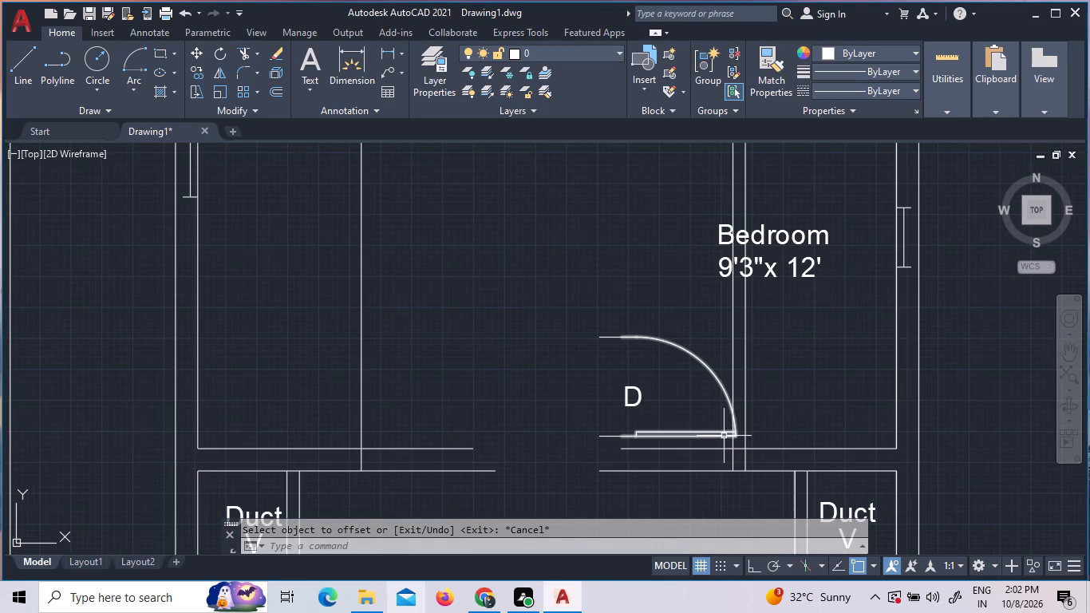
{"action": "left_click", "coordinate": [724, 441]}
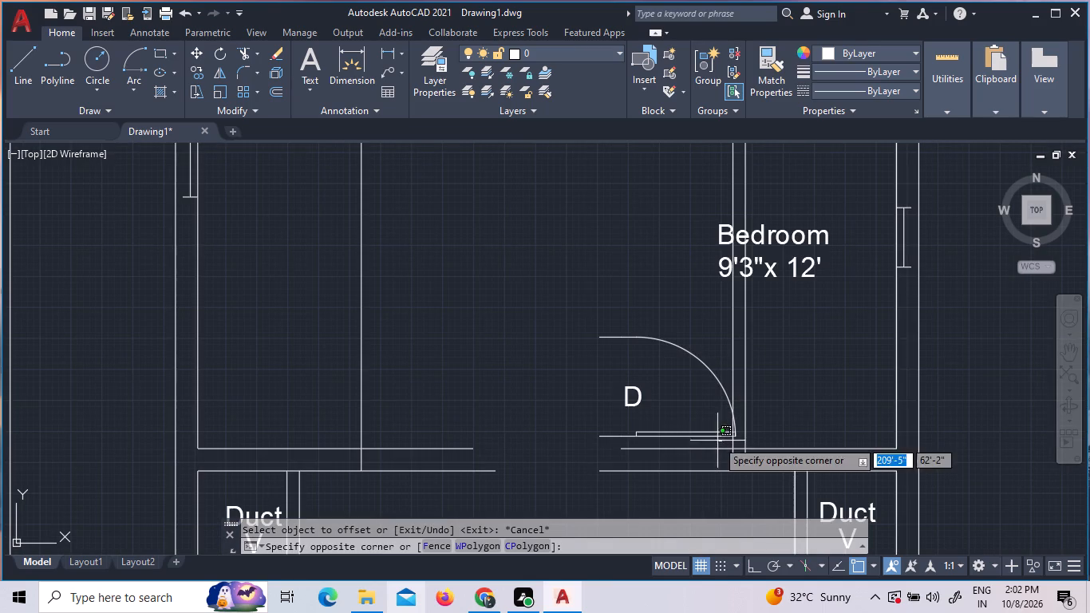
{"action": "left_click", "coordinate": [583, 382]}
{"action": "right_click", "coordinate": [594, 422]}
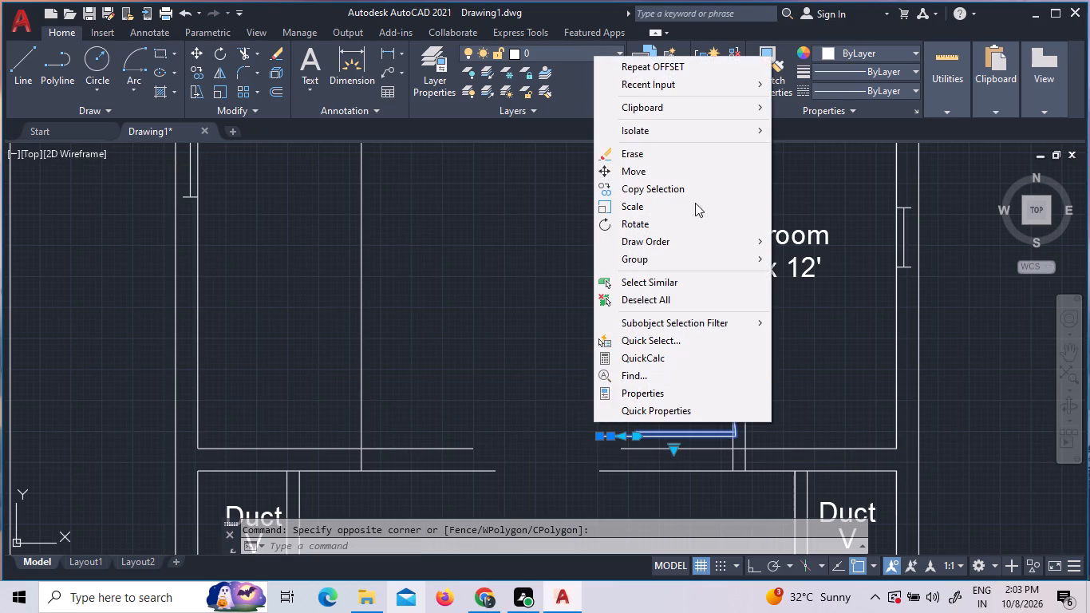
{"action": "left_click", "coordinate": [673, 165]}
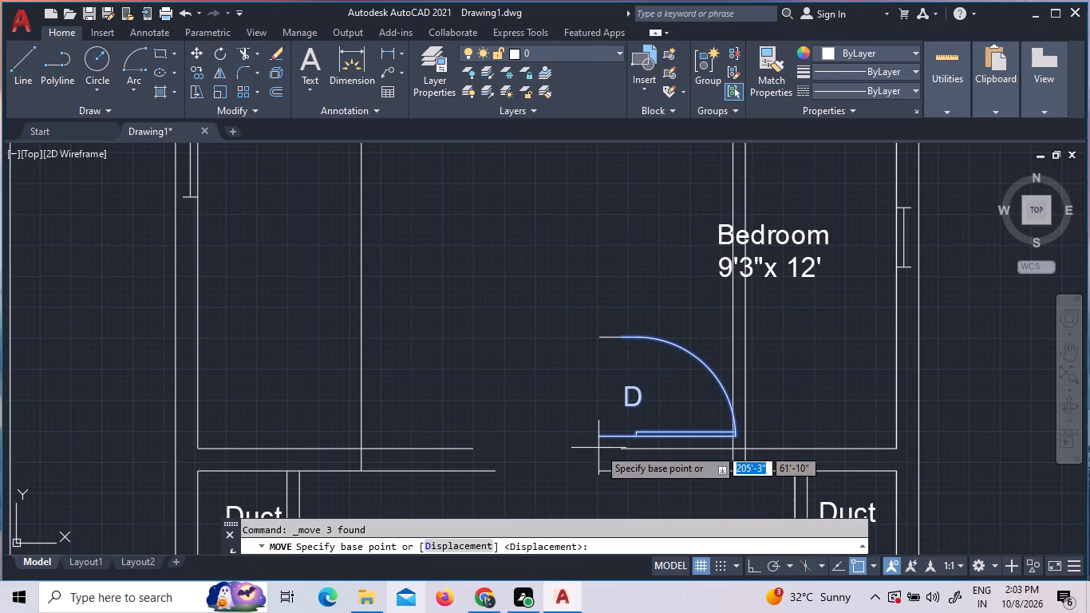
{"action": "left_click", "coordinate": [598, 439]}
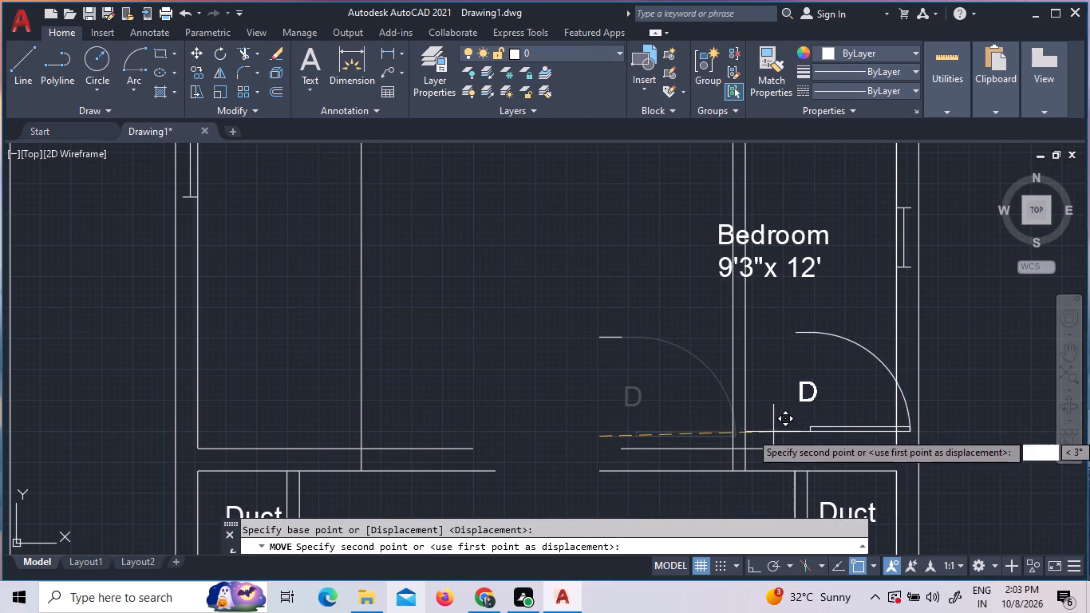
{"action": "scroll", "coordinate": [774, 455], "scroll_direction": "up", "scroll_amount": 3}
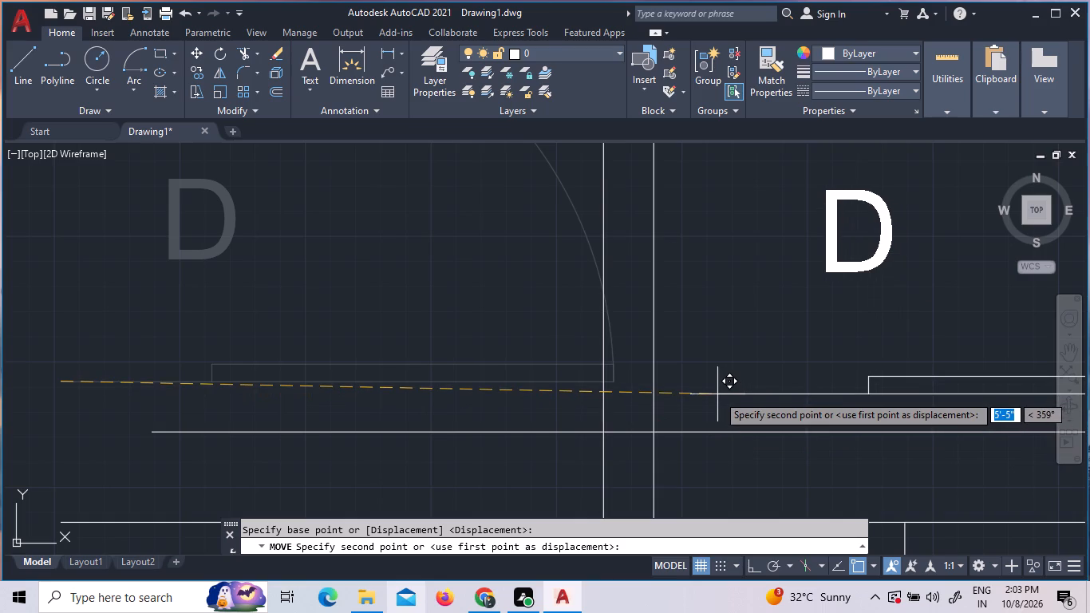
{"action": "key", "text": "F8"}
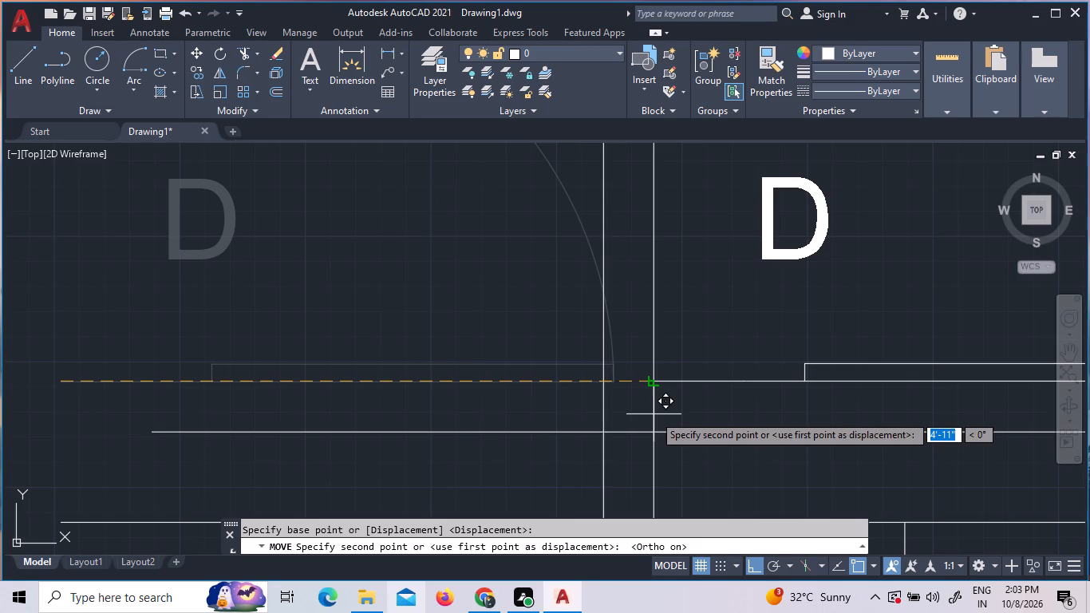
{"action": "left_click", "coordinate": [654, 414]}
Move the leftover short horizontal line across to join the partition line with the upper end of the relocated door's swing.
{"action": "scroll", "coordinate": [705, 412], "scroll_direction": "down", "scroll_amount": 1}
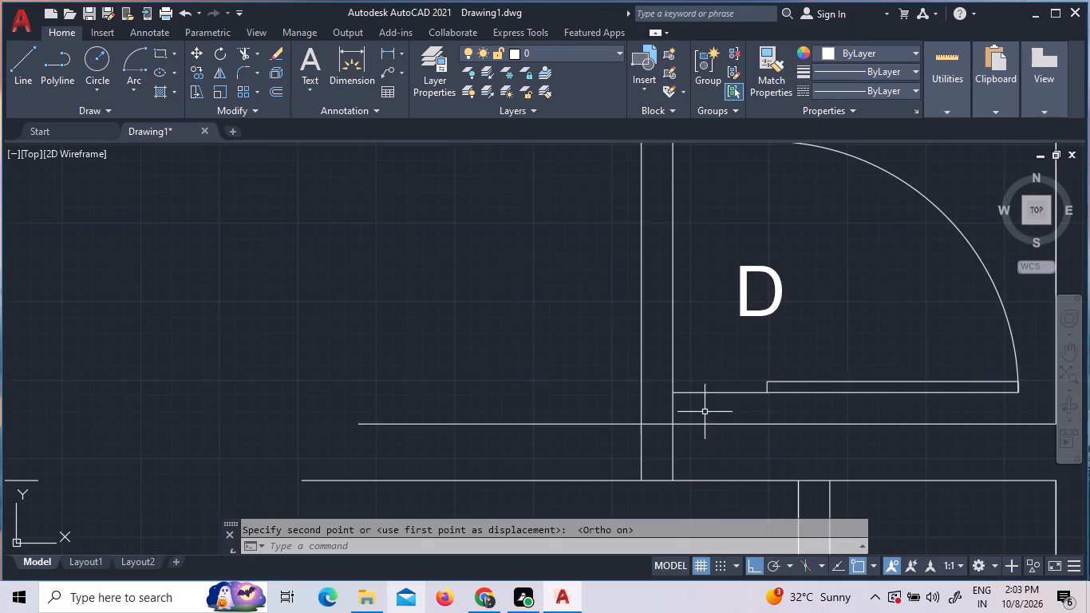
{"action": "scroll", "coordinate": [689, 417], "scroll_direction": "down", "scroll_amount": 2}
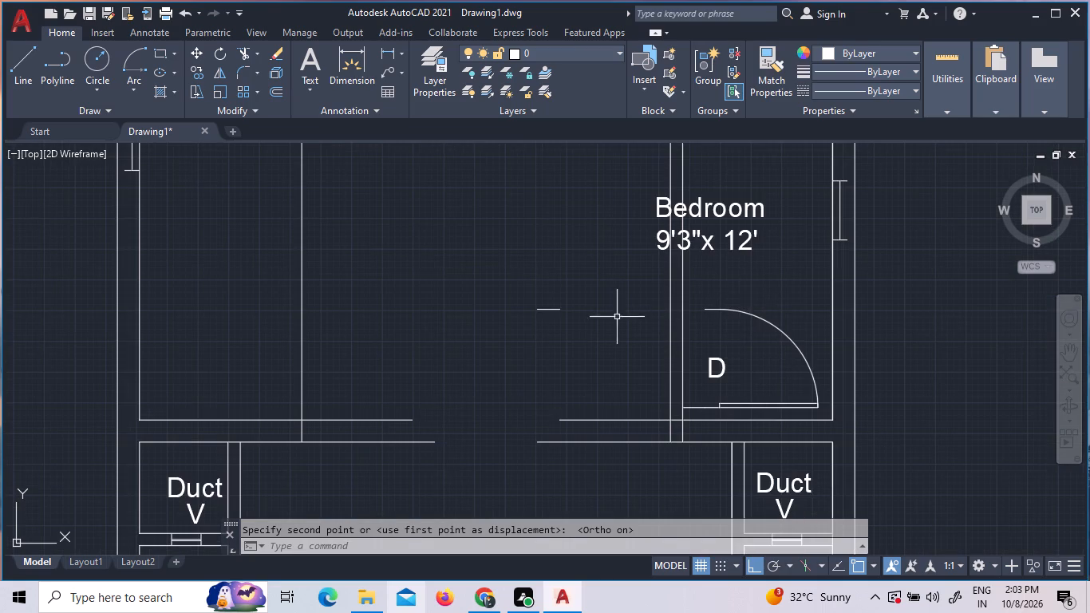
{"action": "left_click", "coordinate": [548, 309]}
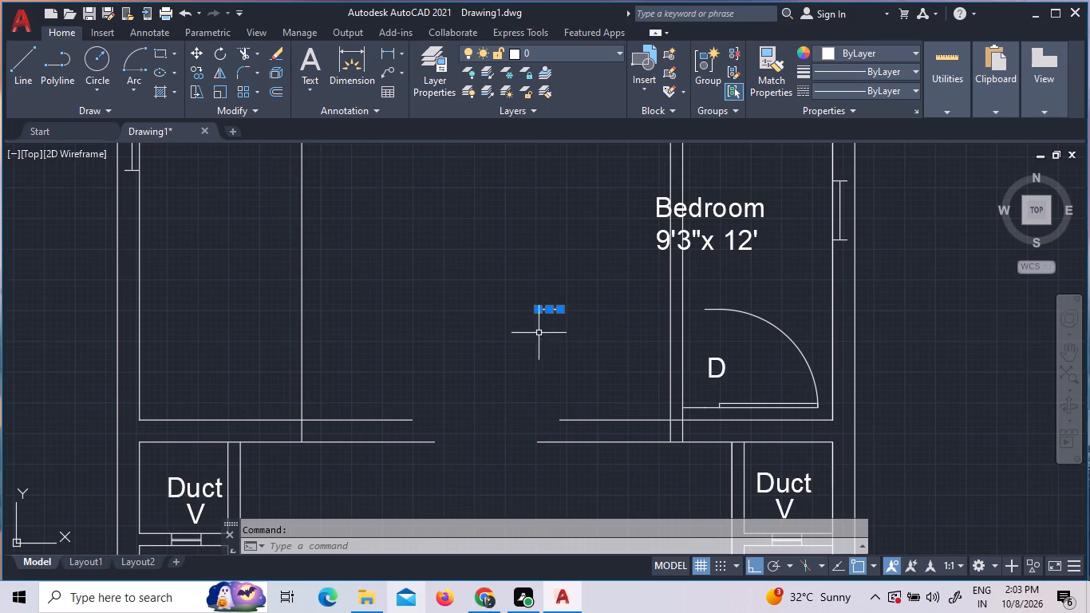
{"action": "right_click", "coordinate": [527, 306]}
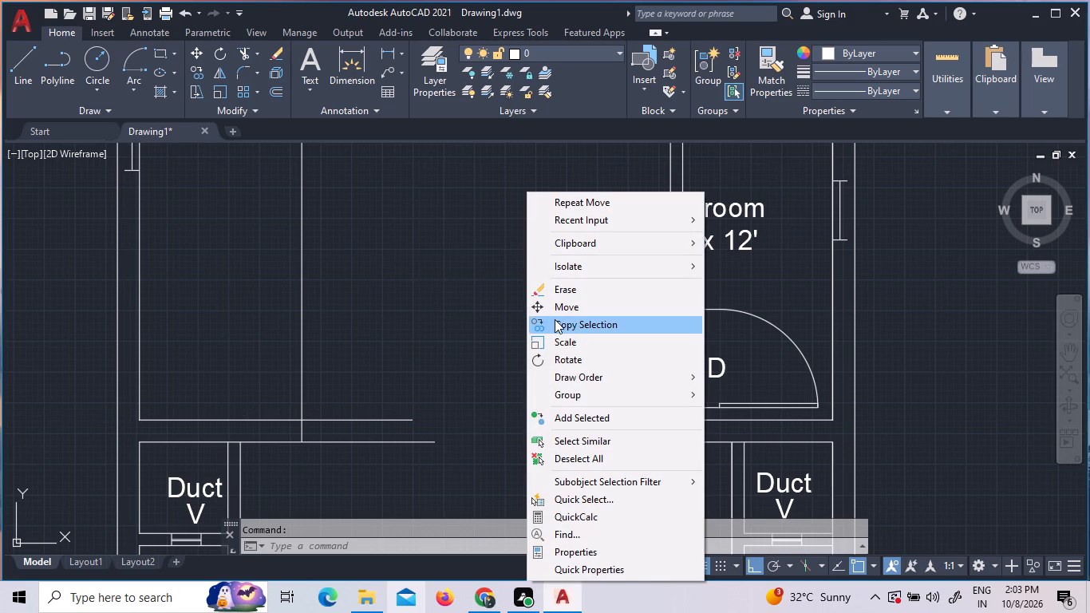
{"action": "left_click", "coordinate": [571, 304]}
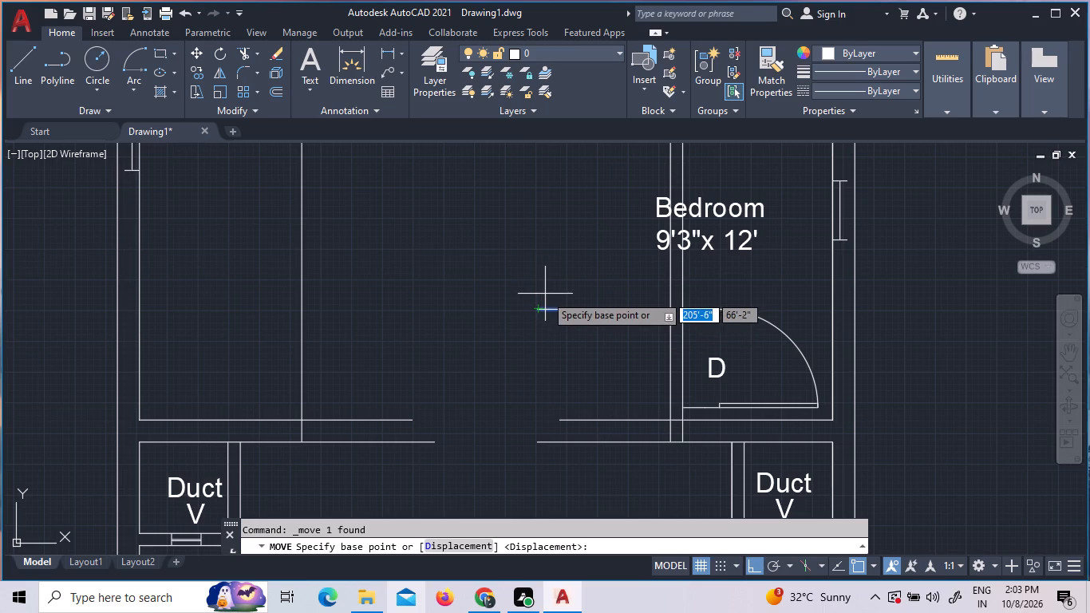
{"action": "left_click", "coordinate": [538, 311]}
{"action": "scroll", "coordinate": [705, 323], "scroll_direction": "up", "scroll_amount": 3}
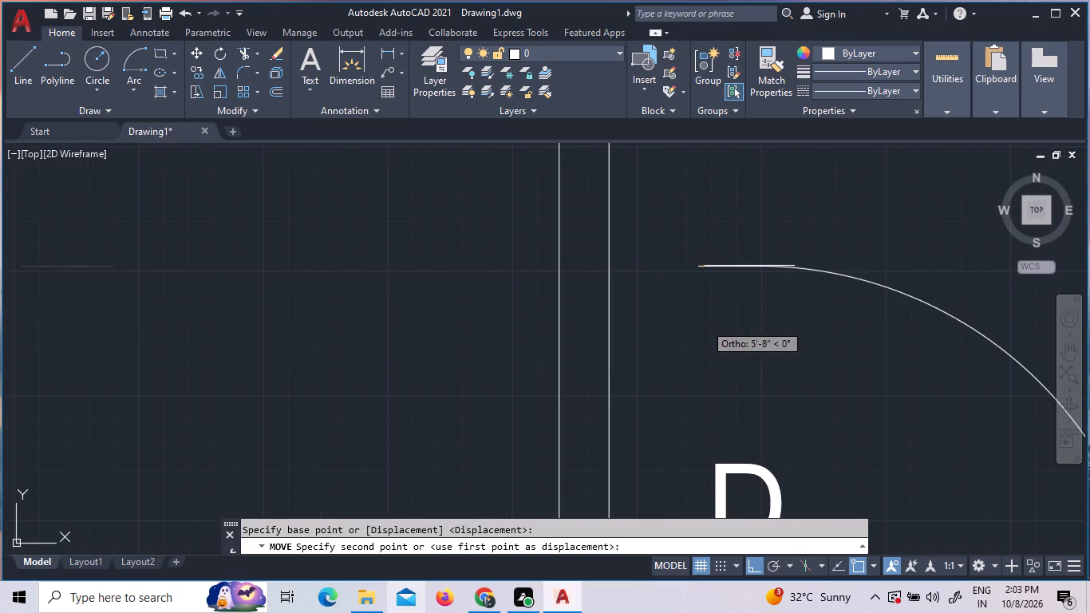
{"action": "left_click", "coordinate": [607, 377]}
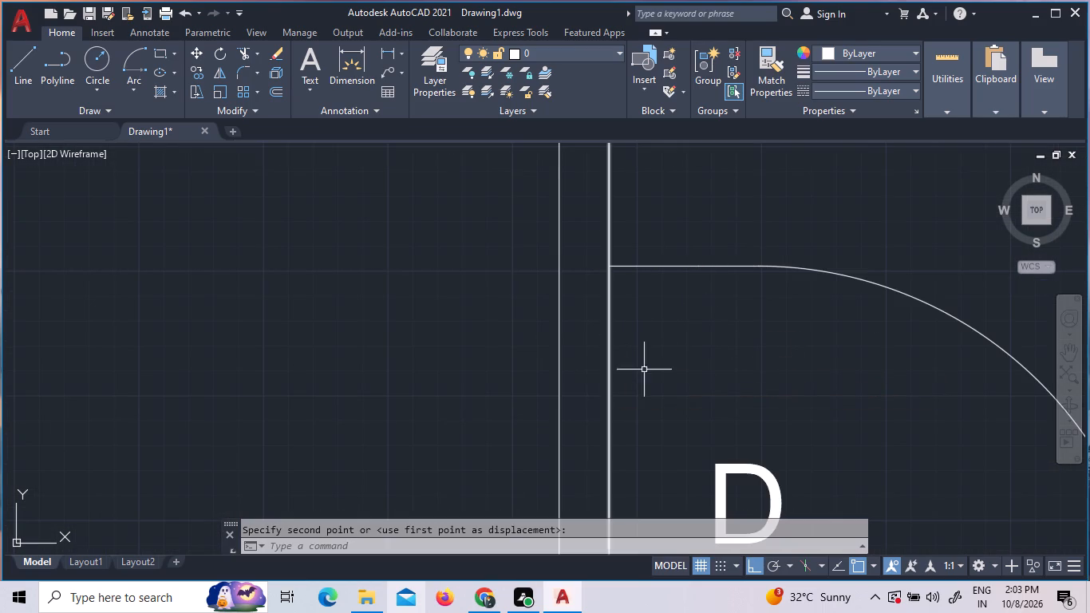
Examine the joints between the partition line, the moved short line and the door's swing up close.
{"action": "scroll", "coordinate": [701, 261], "scroll_direction": "up", "scroll_amount": 7}
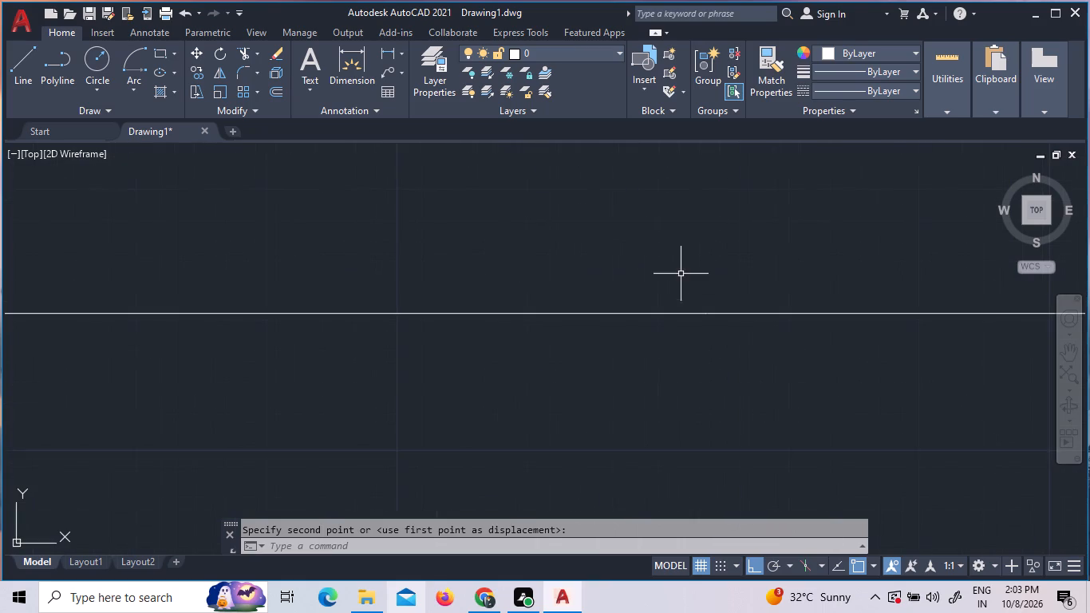
{"action": "scroll", "coordinate": [681, 274], "scroll_direction": "down", "scroll_amount": 9}
{"action": "scroll", "coordinate": [721, 291], "scroll_direction": "up", "scroll_amount": 1}
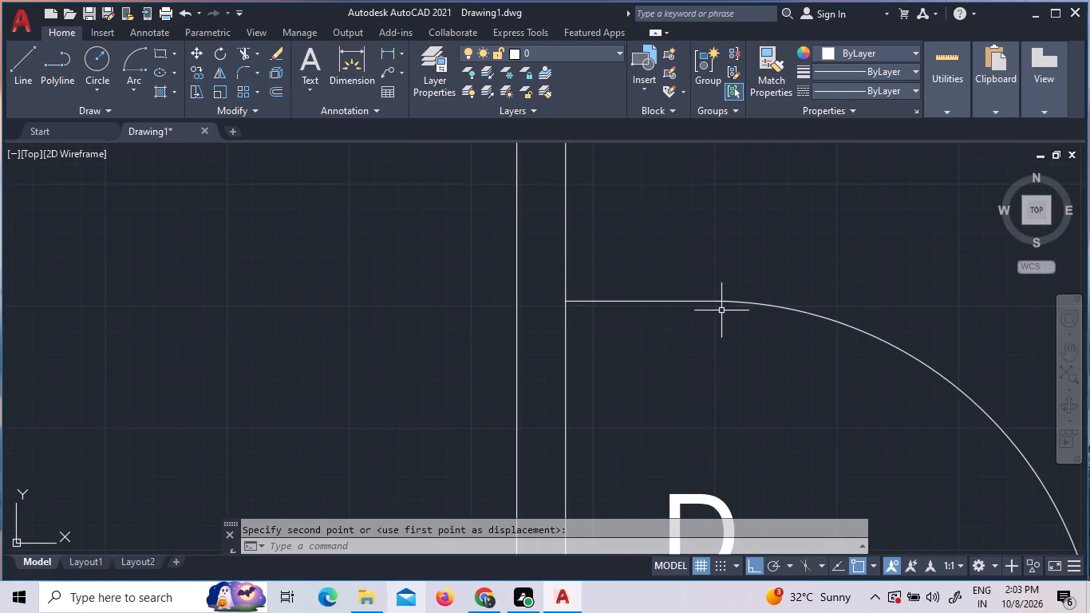
{"action": "scroll", "coordinate": [721, 312], "scroll_direction": "up", "scroll_amount": 7}
{"action": "scroll", "coordinate": [719, 306], "scroll_direction": "down", "scroll_amount": 6}
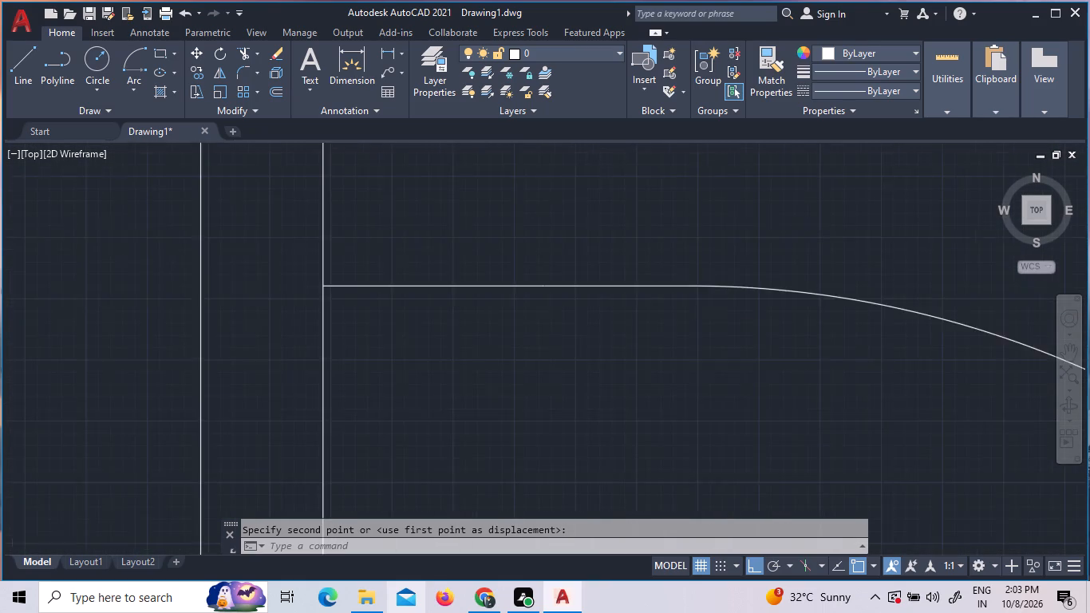
{"action": "scroll", "coordinate": [473, 342], "scroll_direction": "up", "scroll_amount": 4}
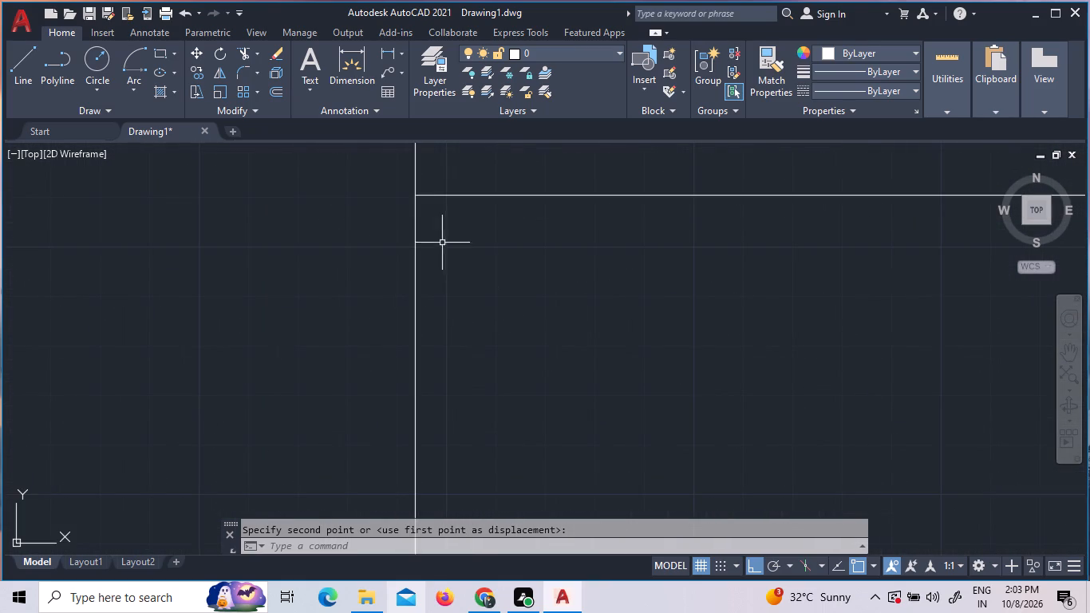
Trim the overhanging ends of the two horizontal wall lines above each duct back to the facing partition lines.
{"action": "scroll", "coordinate": [406, 190], "scroll_direction": "up", "scroll_amount": 3}
{"action": "scroll", "coordinate": [422, 220], "scroll_direction": "down", "scroll_amount": 4}
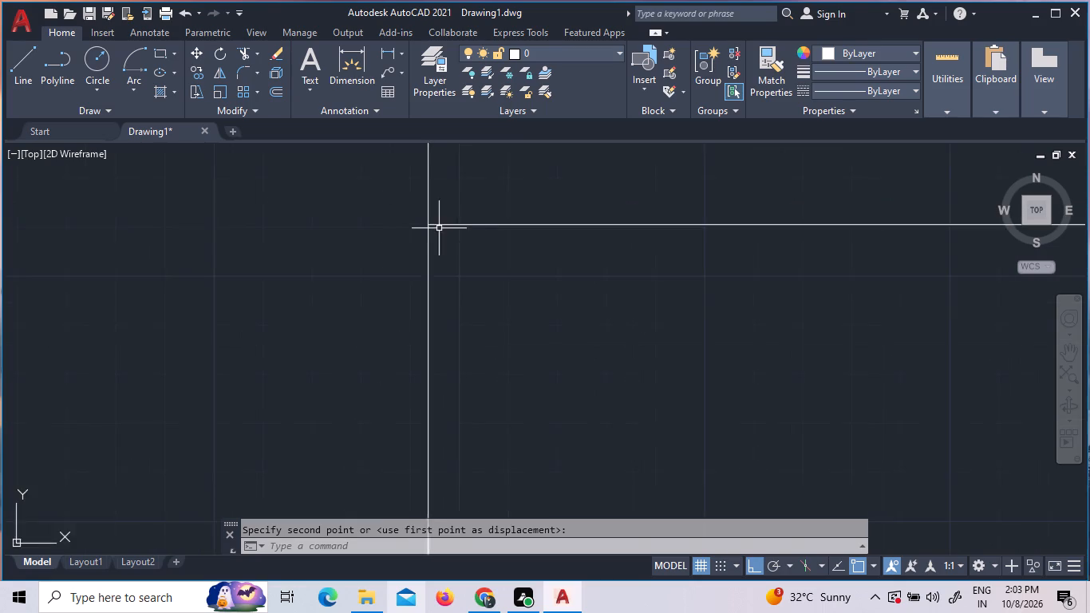
{"action": "scroll", "coordinate": [440, 228], "scroll_direction": "down", "scroll_amount": 6}
{"action": "scroll", "coordinate": [522, 348], "scroll_direction": "down", "scroll_amount": 2}
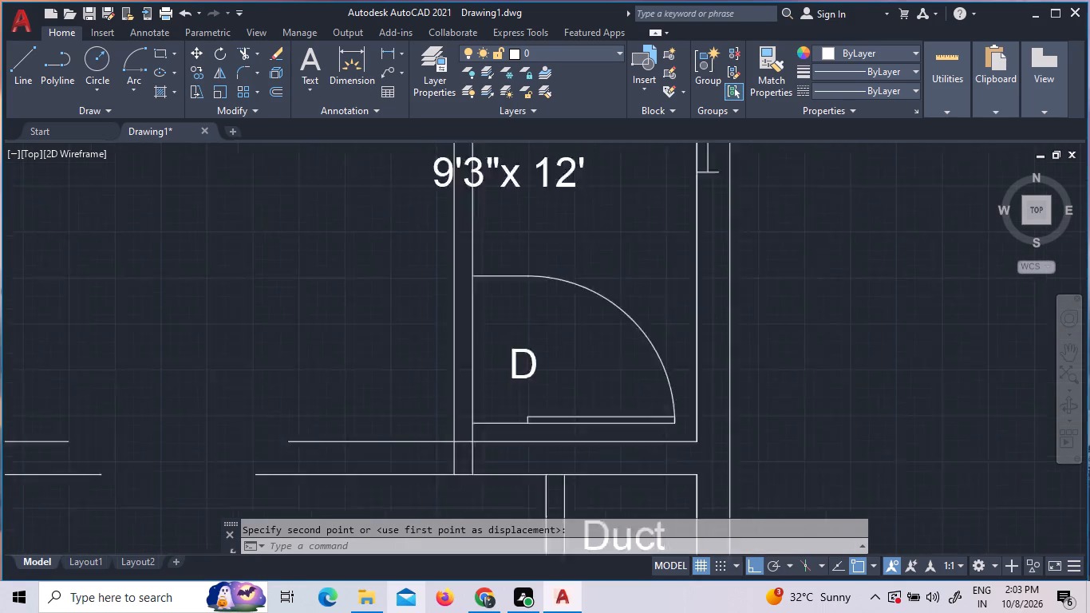
{"action": "scroll", "coordinate": [522, 348], "scroll_direction": "down", "scroll_amount": 1}
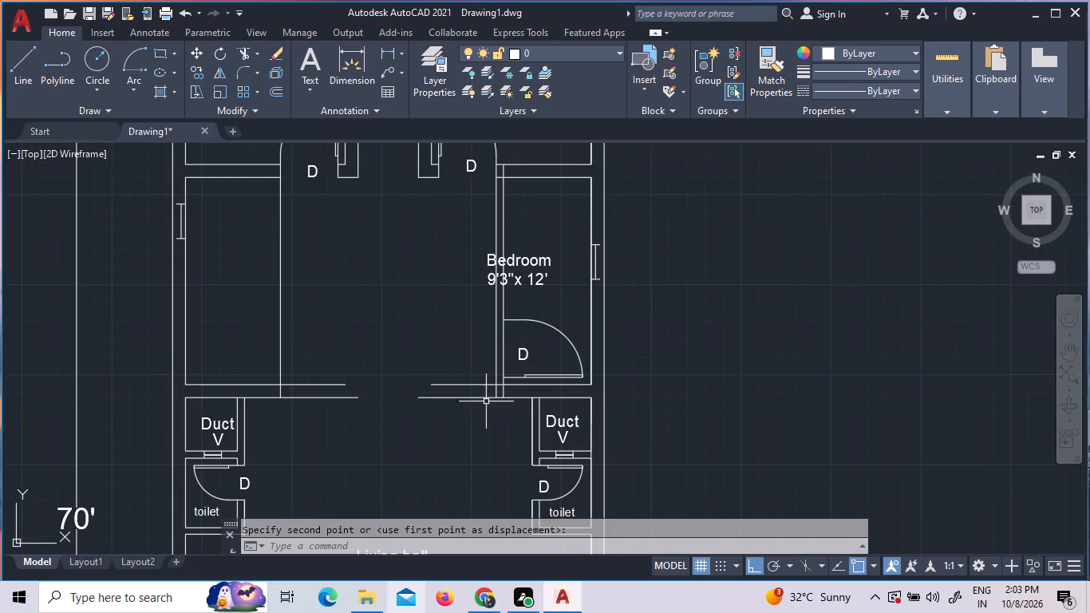
{"action": "scroll", "coordinate": [486, 401], "scroll_direction": "up", "scroll_amount": 1}
{"action": "key", "text": "t"}
{"action": "key", "text": "r"}
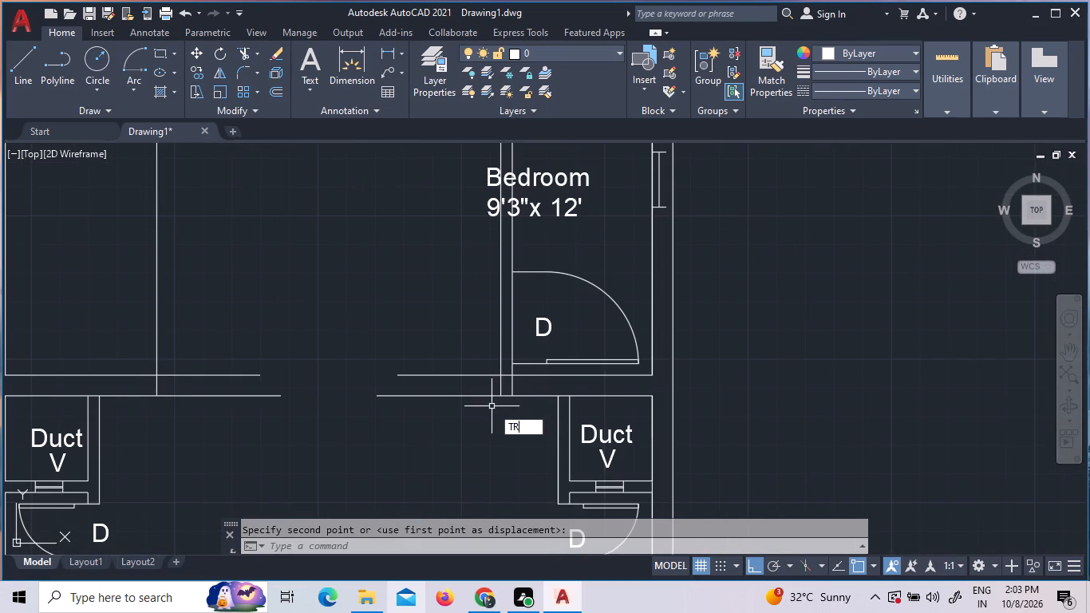
{"action": "key", "text": "space"}
{"action": "key", "text": "space"}
{"action": "left_click", "coordinate": [496, 413]}
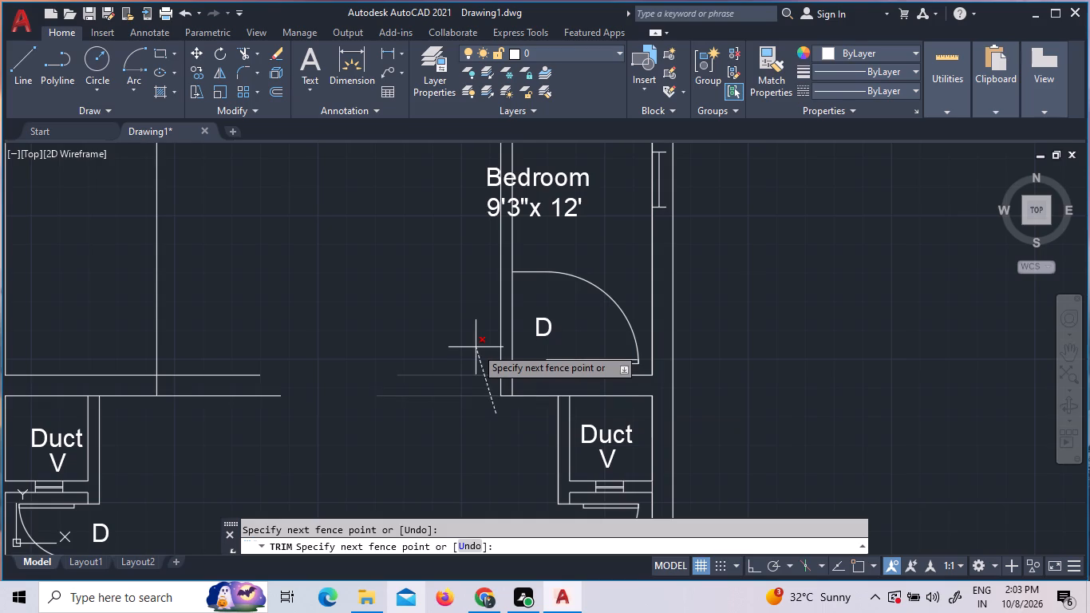
{"action": "left_click", "coordinate": [476, 347]}
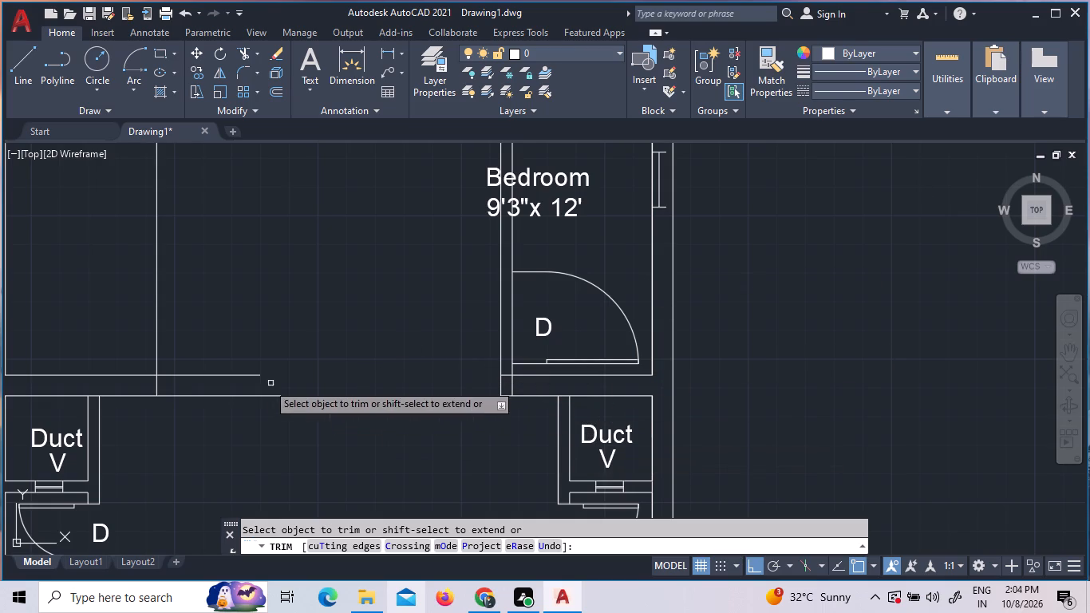
{"action": "left_click", "coordinate": [199, 377]}
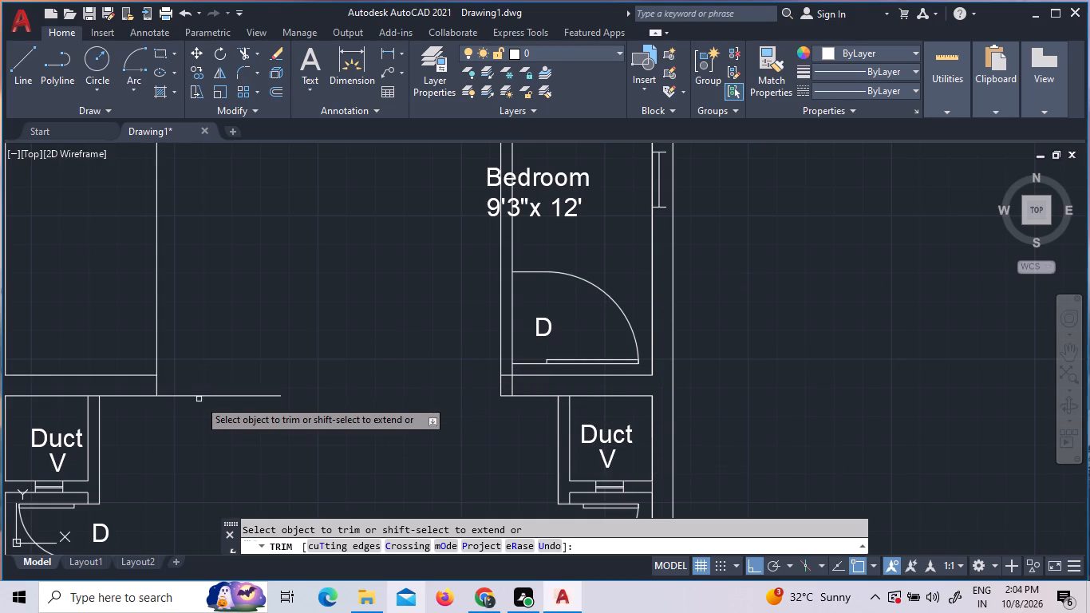
{"action": "left_click", "coordinate": [199, 397]}
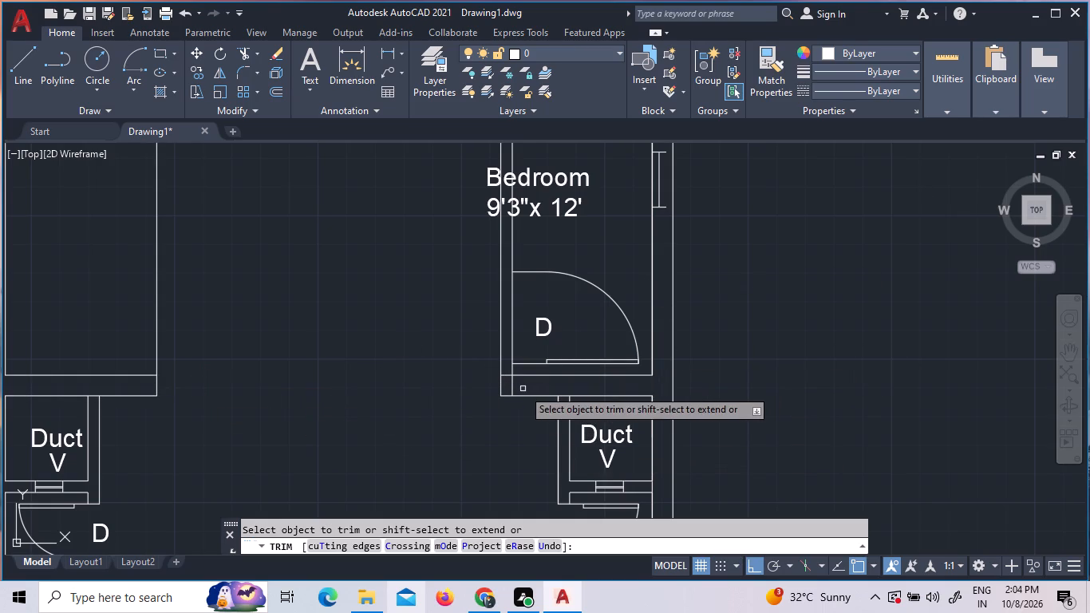
Trim the overlapping lines at the relocated partition's lower corner and its inner line across the door opening.
{"action": "left_click", "coordinate": [512, 384]}
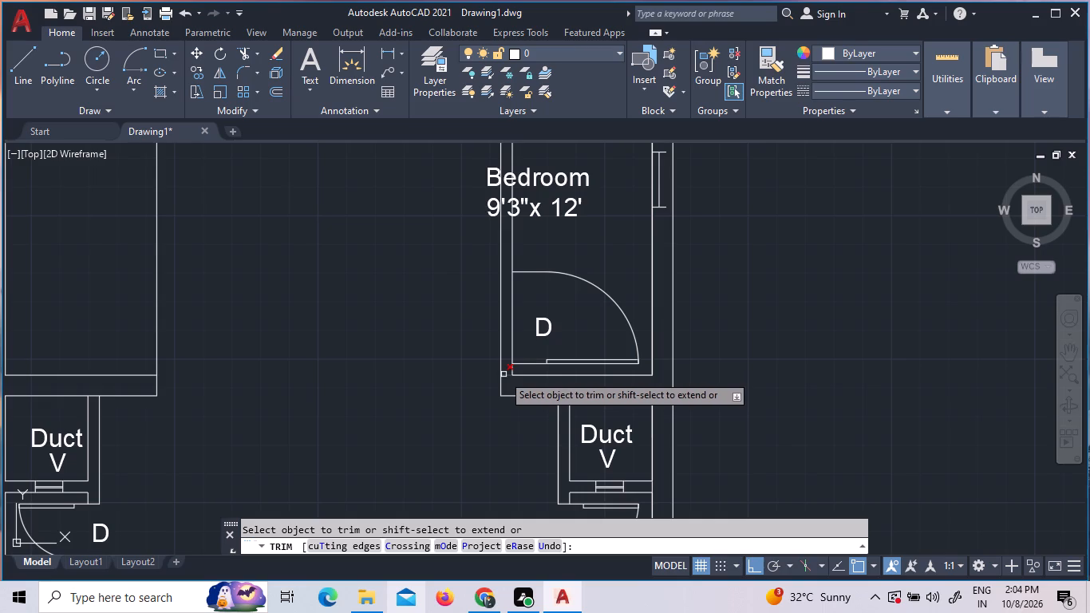
{"action": "left_click", "coordinate": [506, 375]}
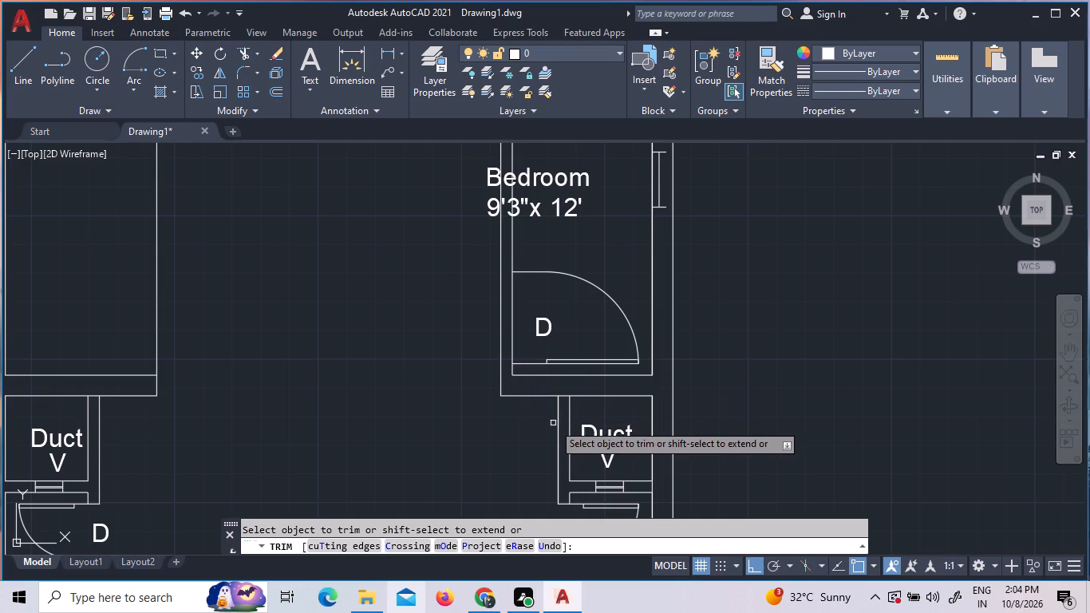
{"action": "left_click", "coordinate": [513, 314]}
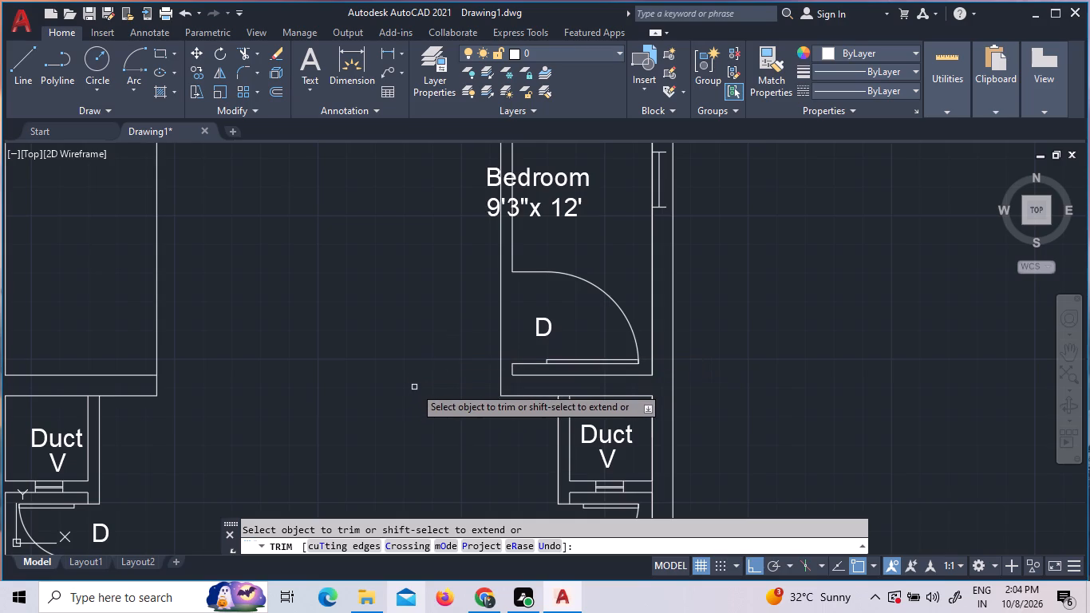
{"action": "key", "text": "u"}
{"action": "key", "text": "Return"}
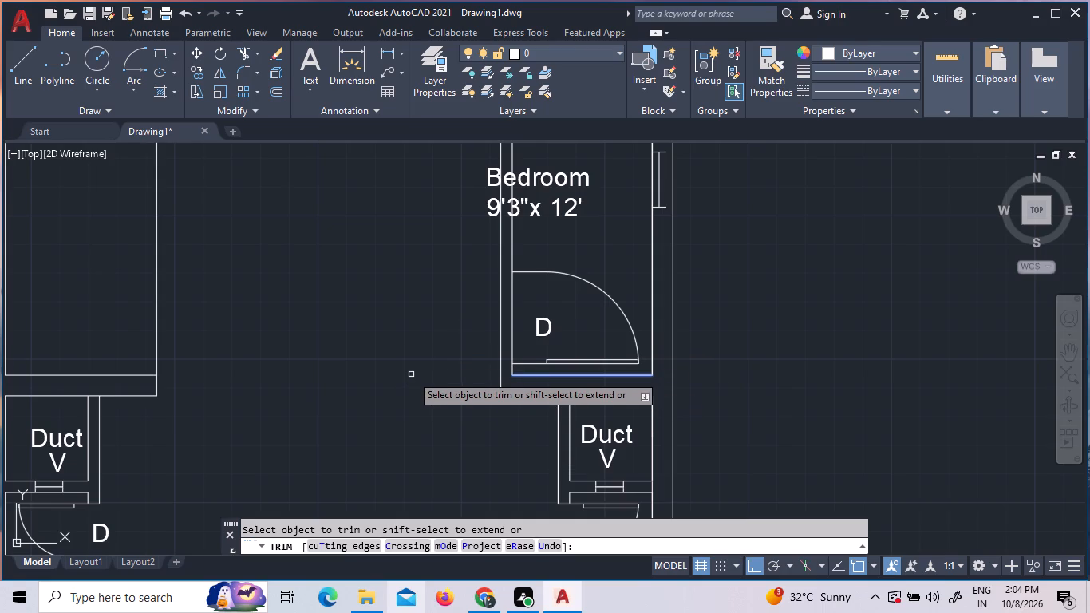
{"action": "left_click", "coordinate": [511, 342]}
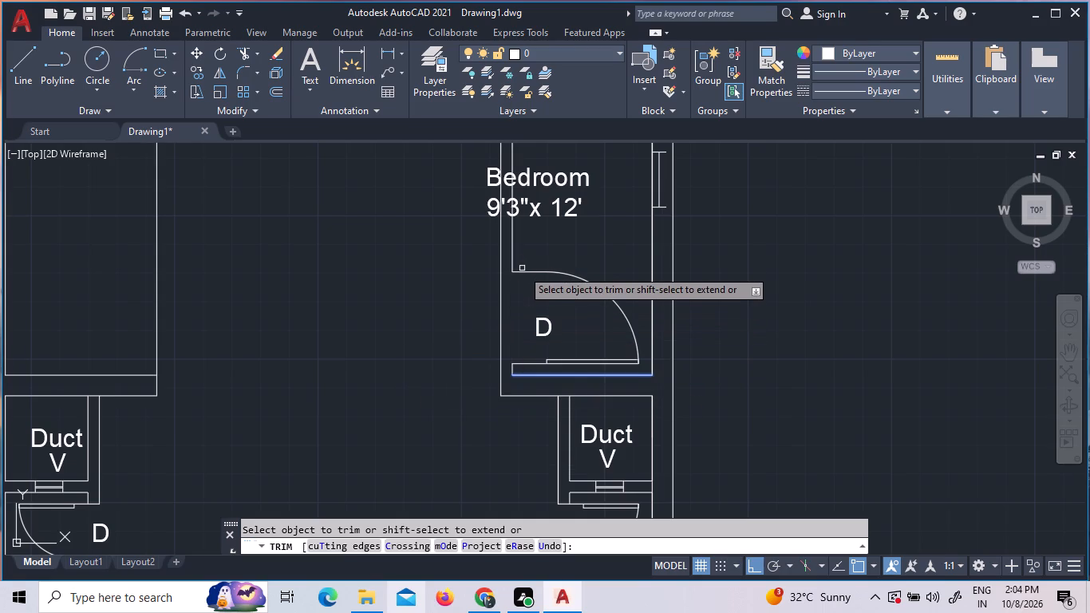
{"action": "key", "text": "Escape"}
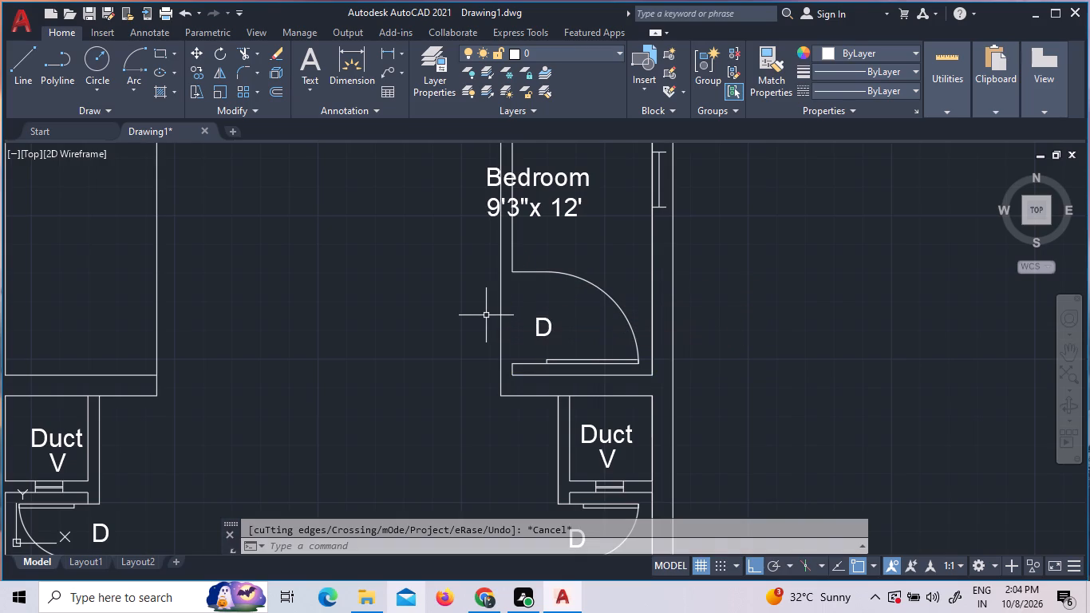
Extend the short horizontal lines at both ends of the relocated door opening to the partition's outer line.
{"action": "key", "text": "e"}
{"action": "key", "text": "x"}
{"action": "key", "text": "space"}
{"action": "key", "text": "space"}
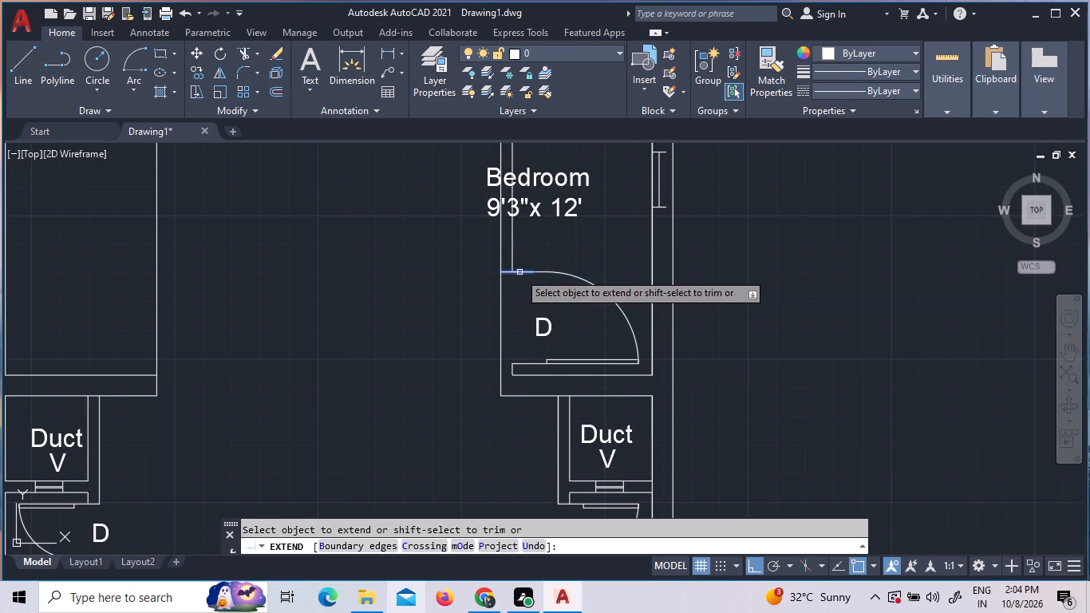
{"action": "left_click", "coordinate": [519, 272]}
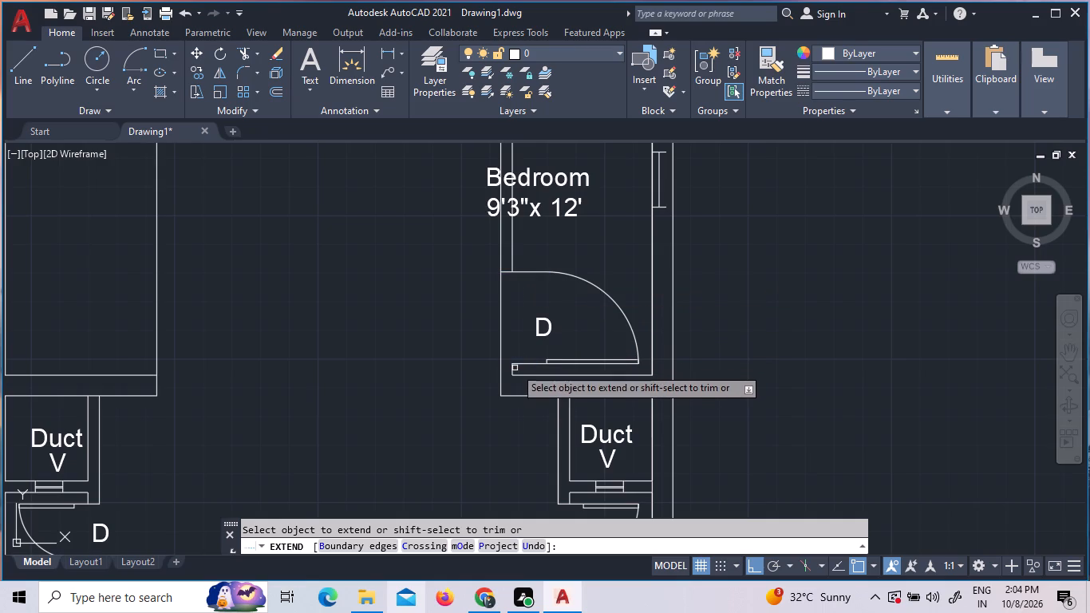
{"action": "left_click", "coordinate": [515, 364]}
{"action": "key", "text": "Escape"}
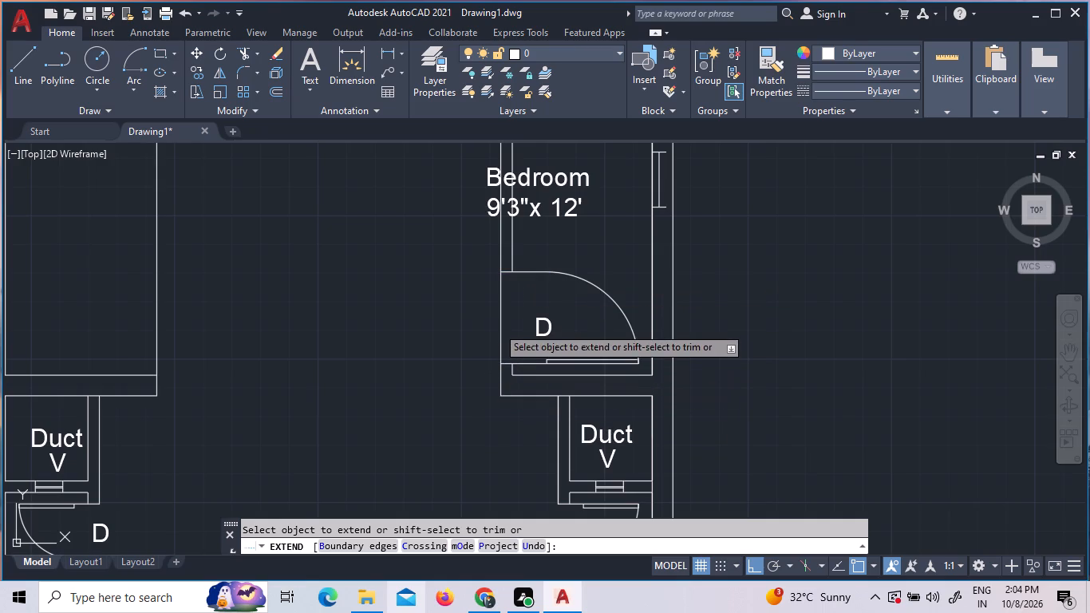
Trim the partition's outer line between the two ends of the relocated door opening.
{"action": "type", "text": "TR"}
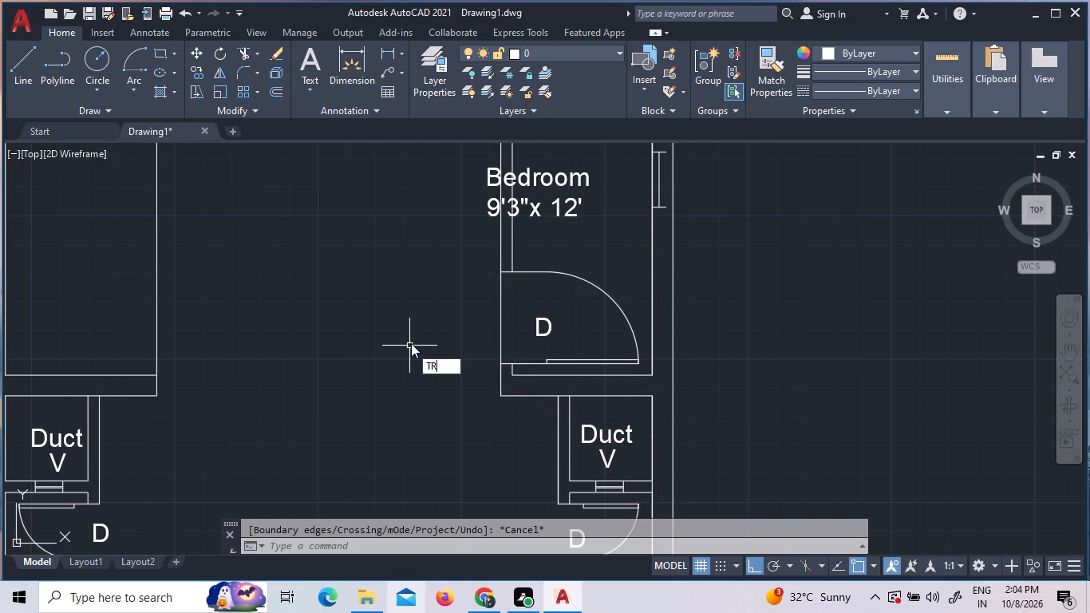
{"action": "key", "text": "space"}
{"action": "key", "text": "space"}
{"action": "left_click", "coordinate": [519, 321]}
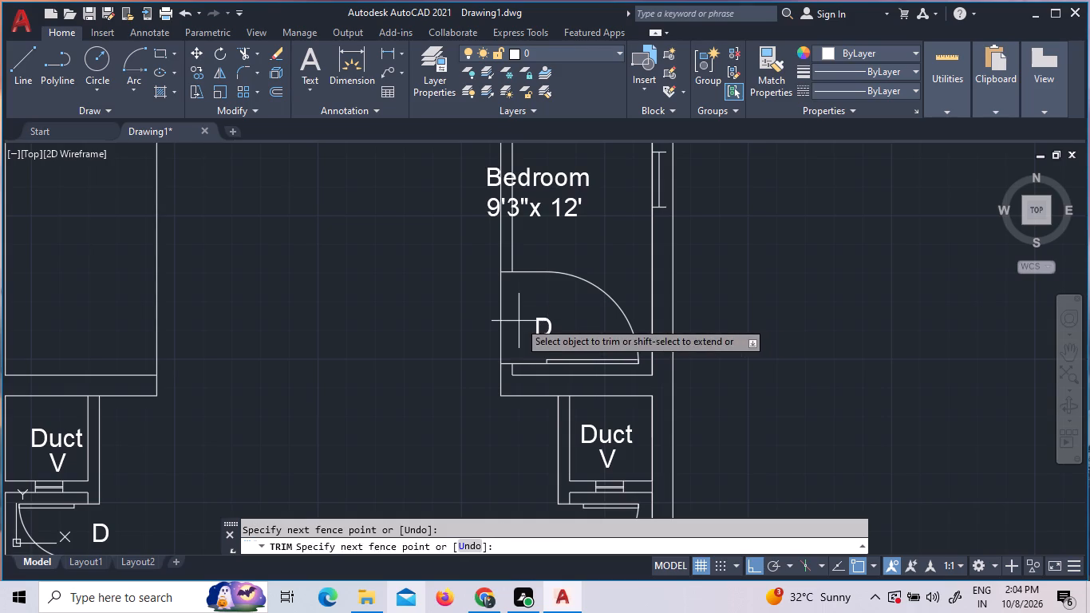
{"action": "left_click", "coordinate": [481, 314]}
Delete the Bedroom 9'3"x 12' label from the narrowed room.
{"action": "left_click", "coordinate": [547, 186]}
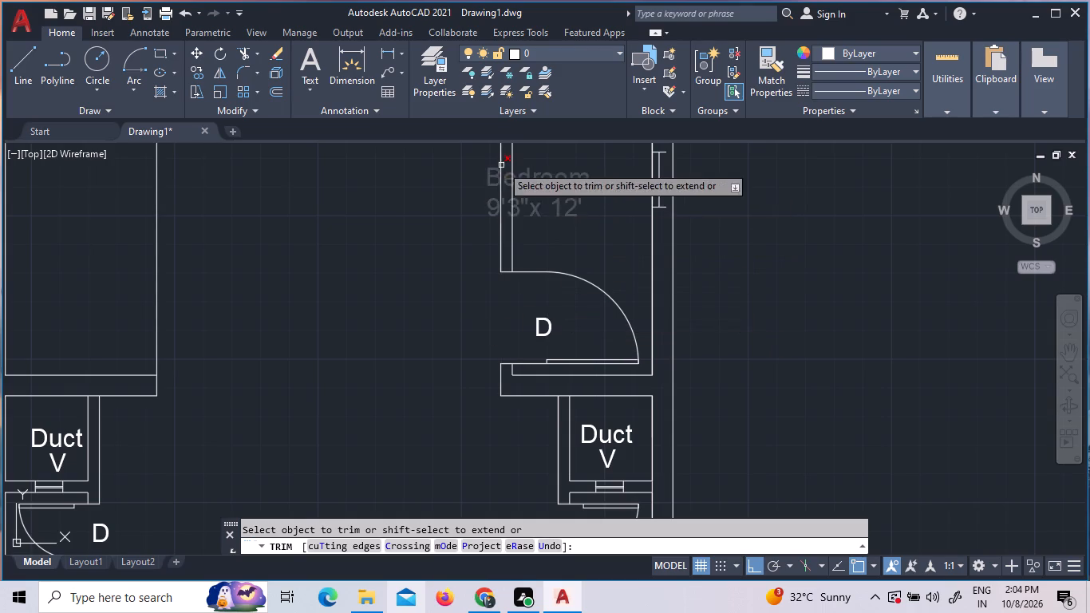
{"action": "left_click_drag", "start_coordinate": [589, 215], "coordinate": [572, 208]}
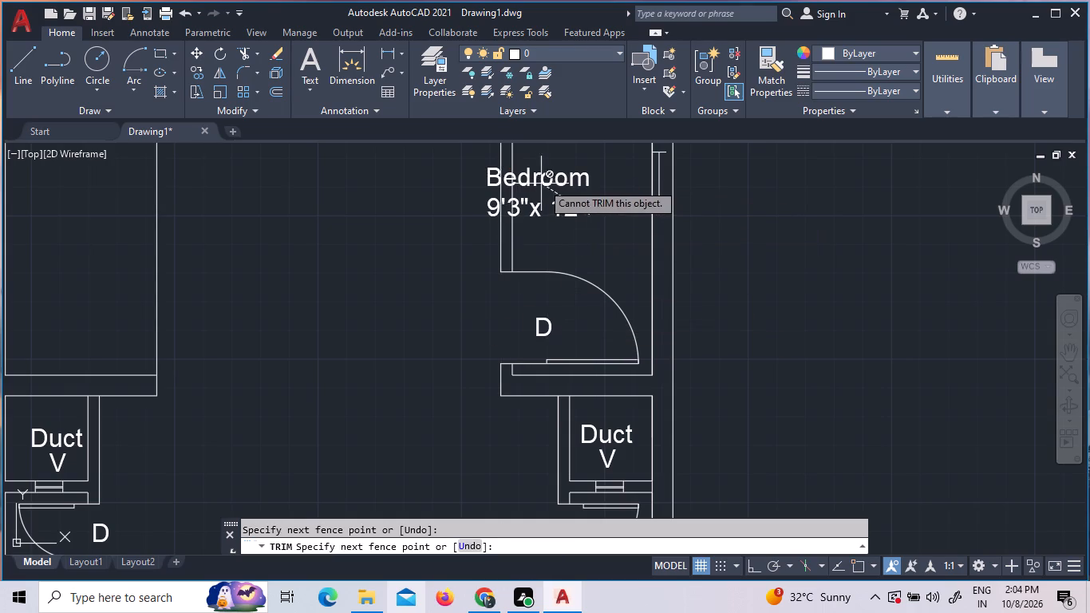
{"action": "left_click", "coordinate": [545, 183]}
{"action": "key", "text": "Escape"}
{"action": "left_click", "coordinate": [549, 174]}
{"action": "key", "text": "Delete"}
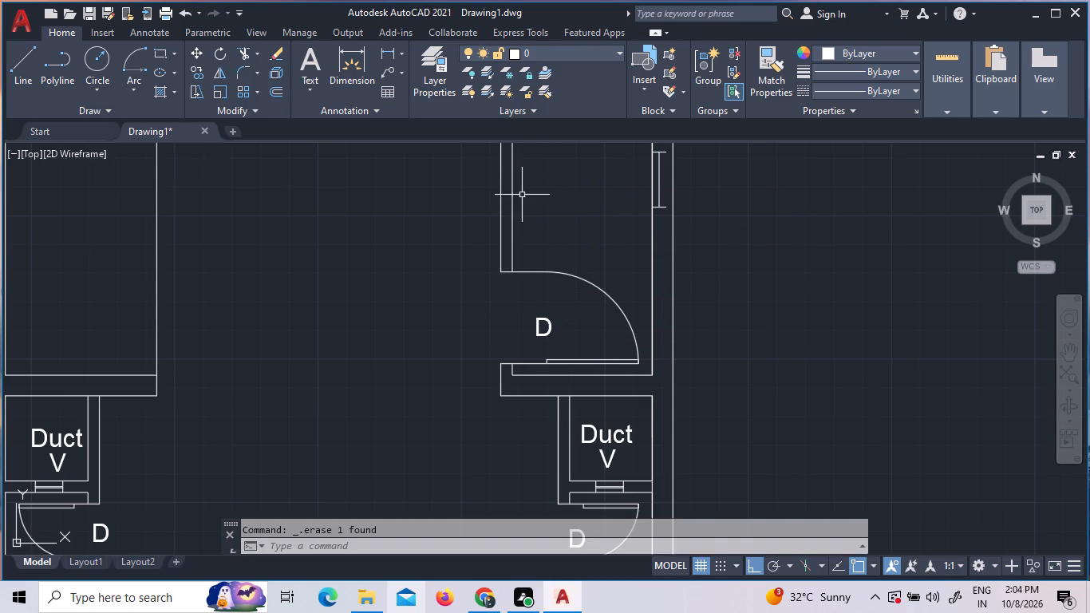
Trim the overlapping wall lines where the double partition meets the horizontal wall at the narrowed room's upper end.
{"action": "scroll", "coordinate": [627, 305], "scroll_direction": "down", "scroll_amount": 2}
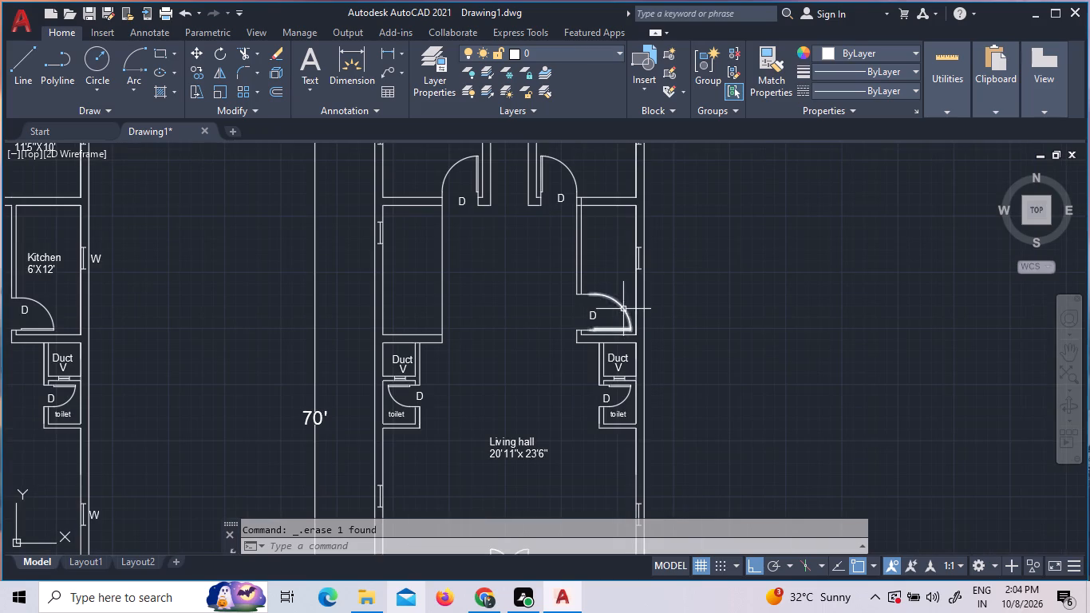
{"action": "scroll", "coordinate": [623, 217], "scroll_direction": "up", "scroll_amount": 3}
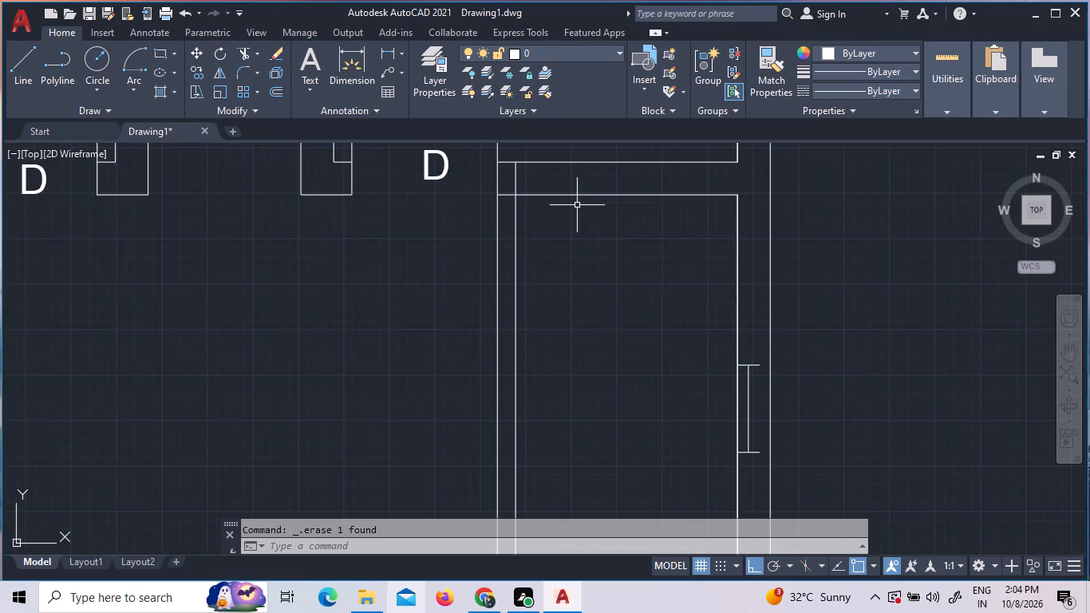
{"action": "key", "text": "t"}
{"action": "key", "text": "r"}
{"action": "key", "text": "space"}
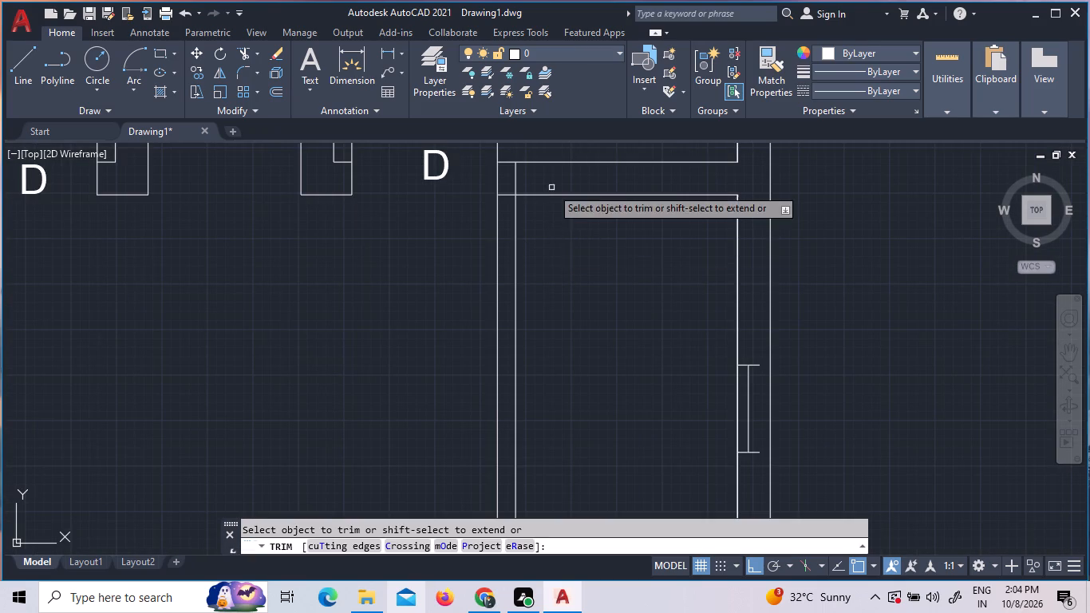
{"action": "left_click", "coordinate": [547, 177]}
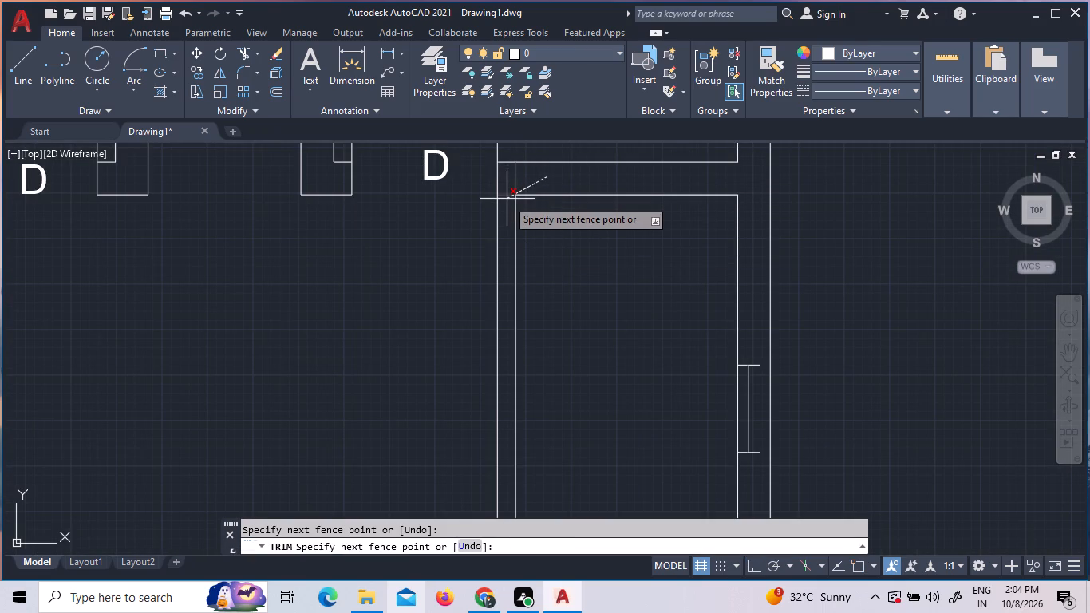
{"action": "left_click", "coordinate": [507, 199]}
{"action": "scroll", "coordinate": [564, 212], "scroll_direction": "down", "scroll_amount": 2}
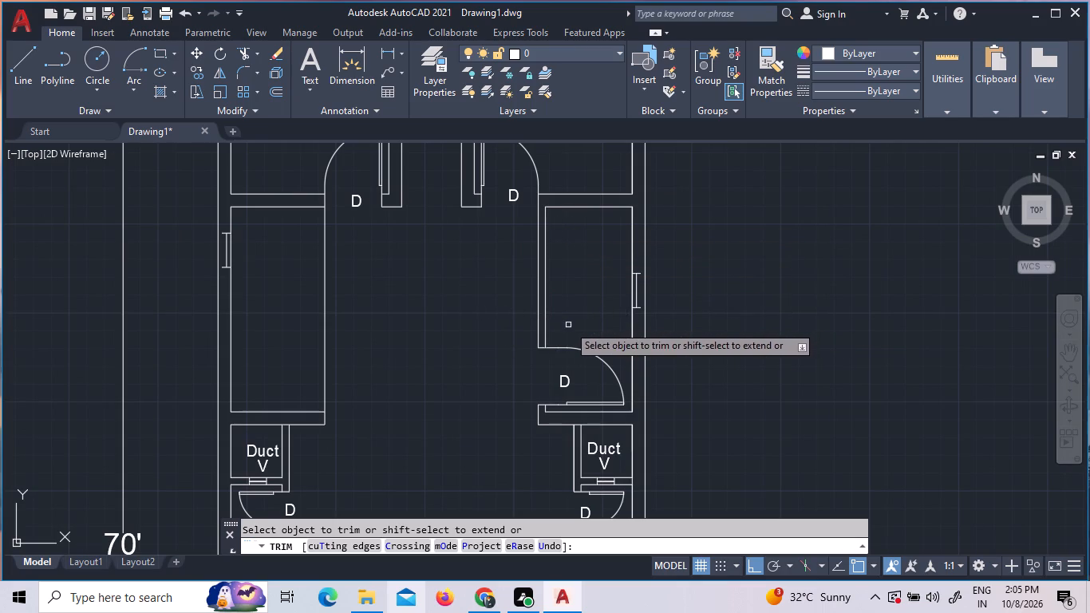
Measure the width and length of the opposite unlabelled room above the other duct.
{"action": "scroll", "coordinate": [568, 351], "scroll_direction": "down", "scroll_amount": 2}
{"action": "scroll", "coordinate": [461, 338], "scroll_direction": "up", "scroll_amount": 2}
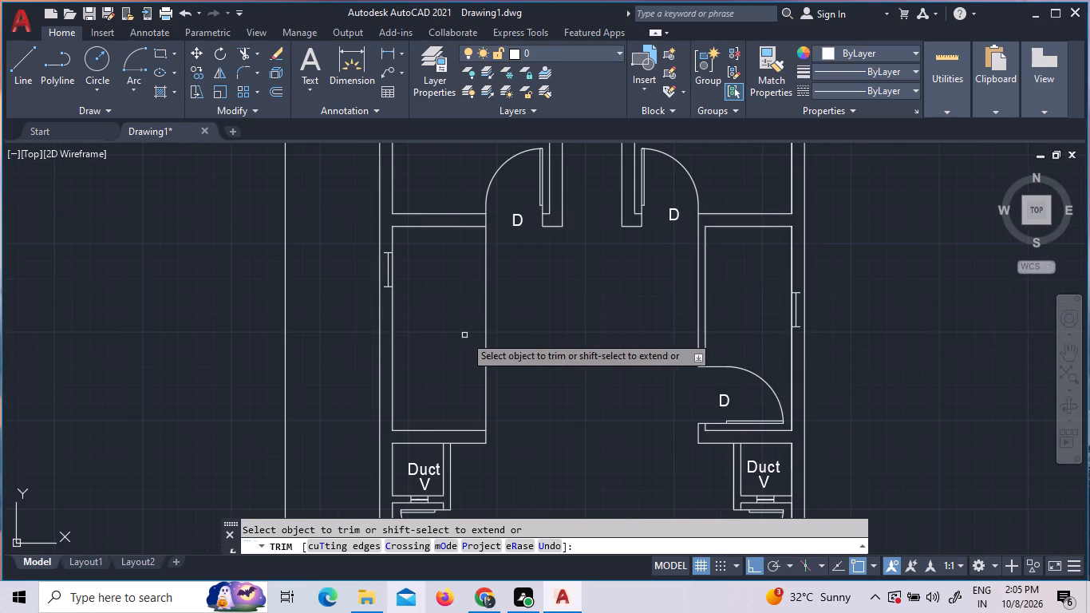
{"action": "left_click", "coordinate": [948, 101]}
{"action": "left_click", "coordinate": [939, 129]}
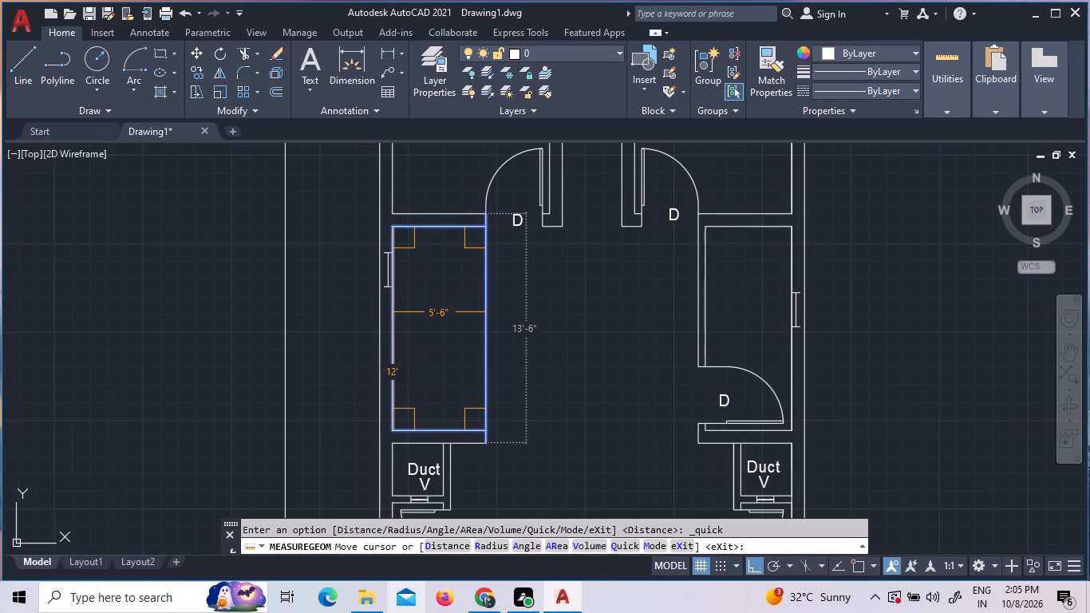
{"action": "key", "text": "Escape"}
{"action": "key", "text": "Escape"}
Offset the opposite room's inner vertical partition line by 5" into the room, towards its windowed outer wall.
{"action": "key", "text": "o"}
{"action": "key", "text": "Return"}
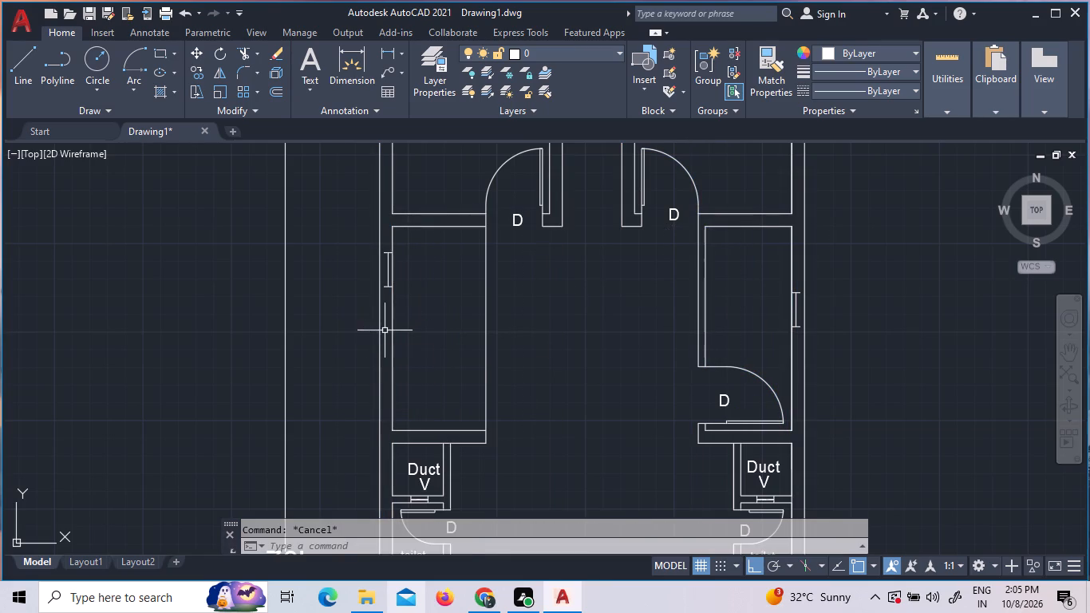
{"action": "key", "text": "5"}
{"action": "key", "text": "shift+quotedbl"}
{"action": "key", "text": "Return"}
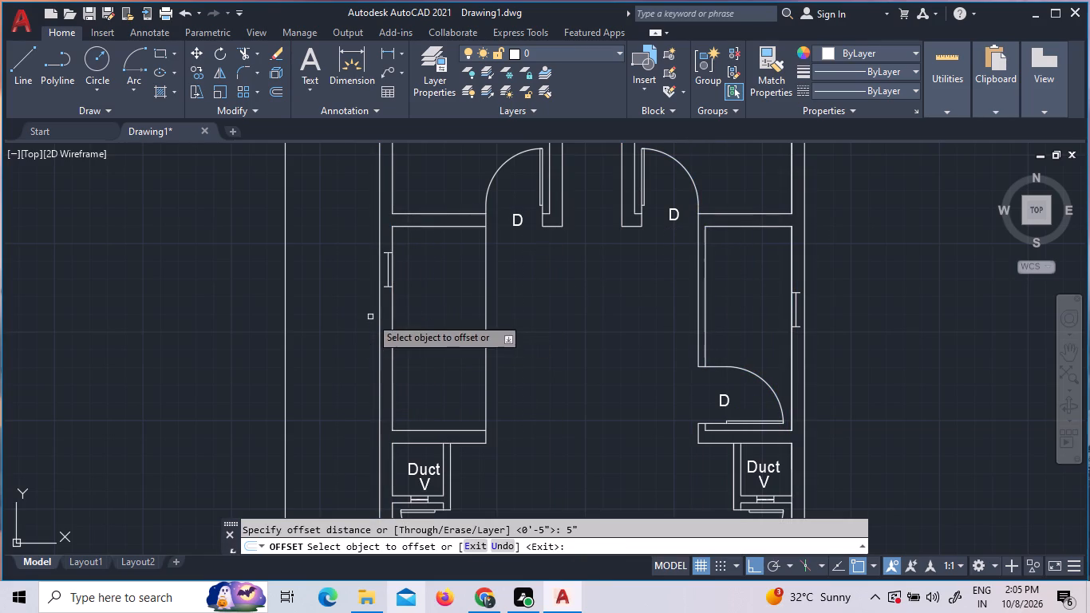
{"action": "left_click", "coordinate": [486, 302]}
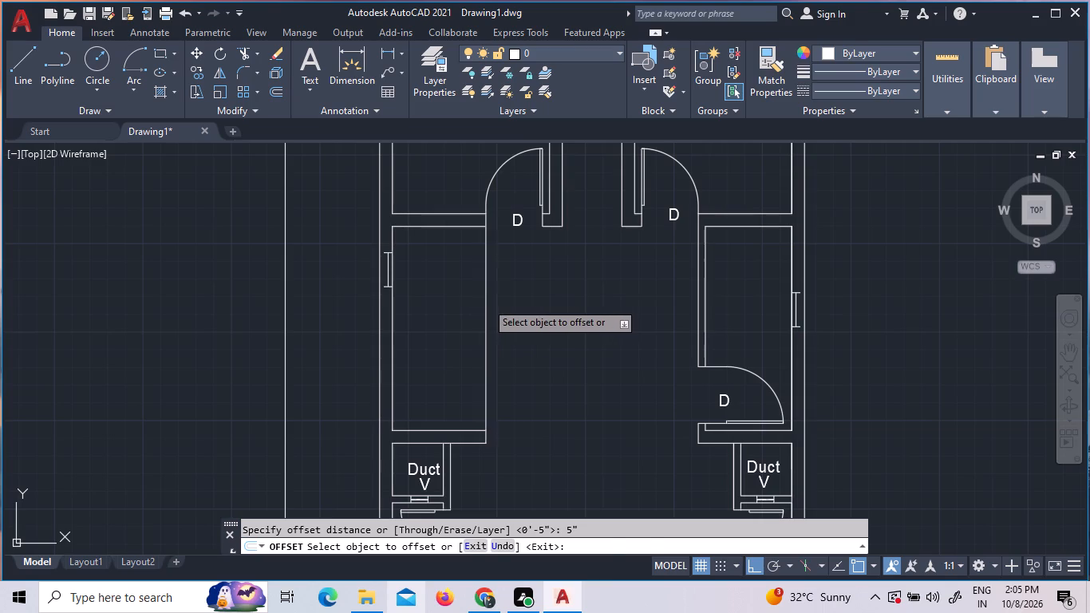
{"action": "left_click", "coordinate": [441, 296]}
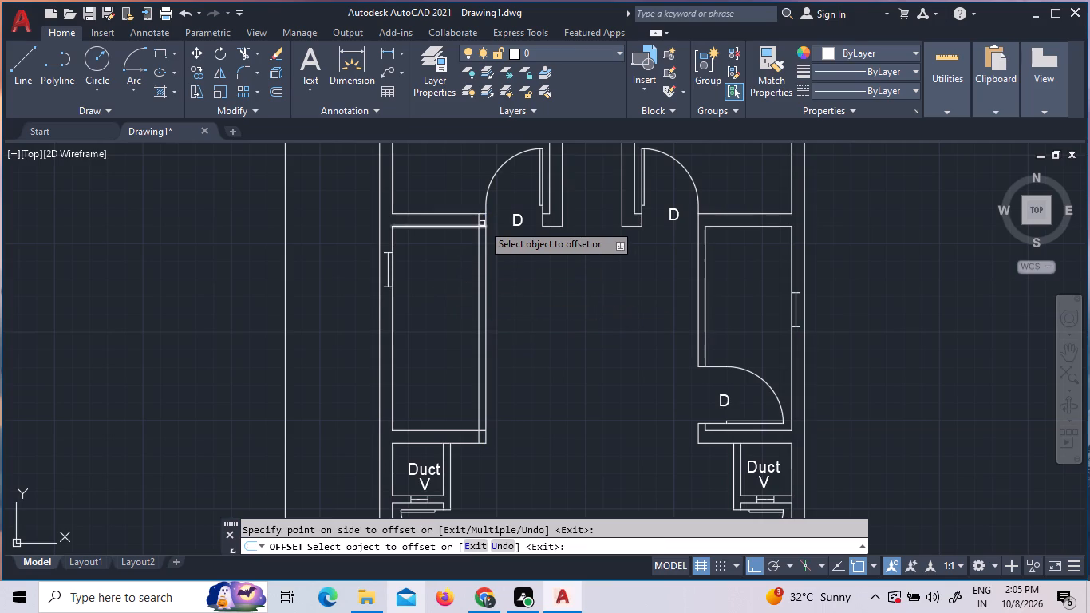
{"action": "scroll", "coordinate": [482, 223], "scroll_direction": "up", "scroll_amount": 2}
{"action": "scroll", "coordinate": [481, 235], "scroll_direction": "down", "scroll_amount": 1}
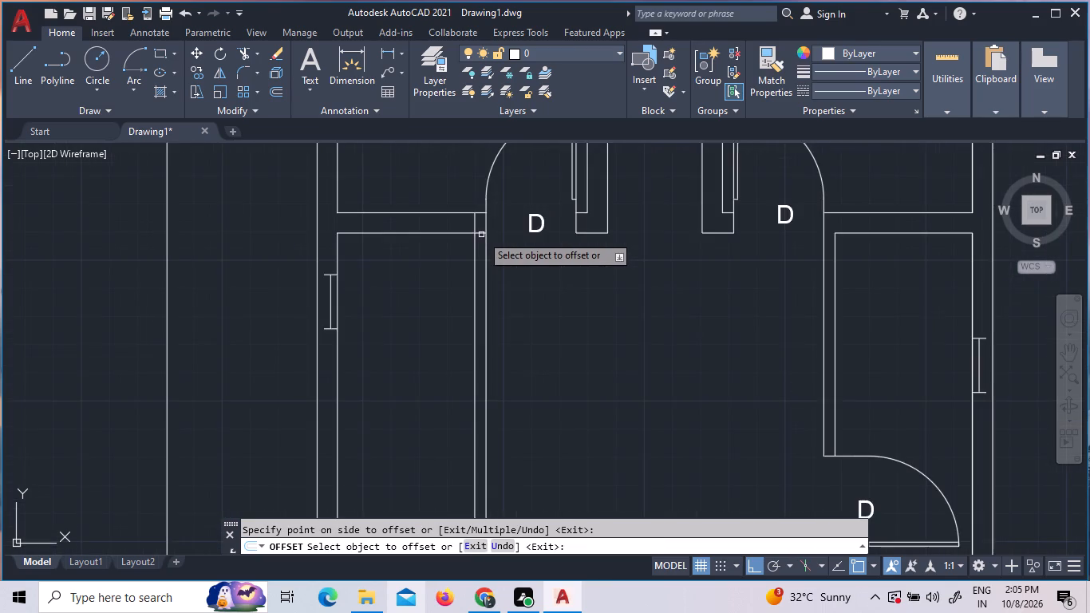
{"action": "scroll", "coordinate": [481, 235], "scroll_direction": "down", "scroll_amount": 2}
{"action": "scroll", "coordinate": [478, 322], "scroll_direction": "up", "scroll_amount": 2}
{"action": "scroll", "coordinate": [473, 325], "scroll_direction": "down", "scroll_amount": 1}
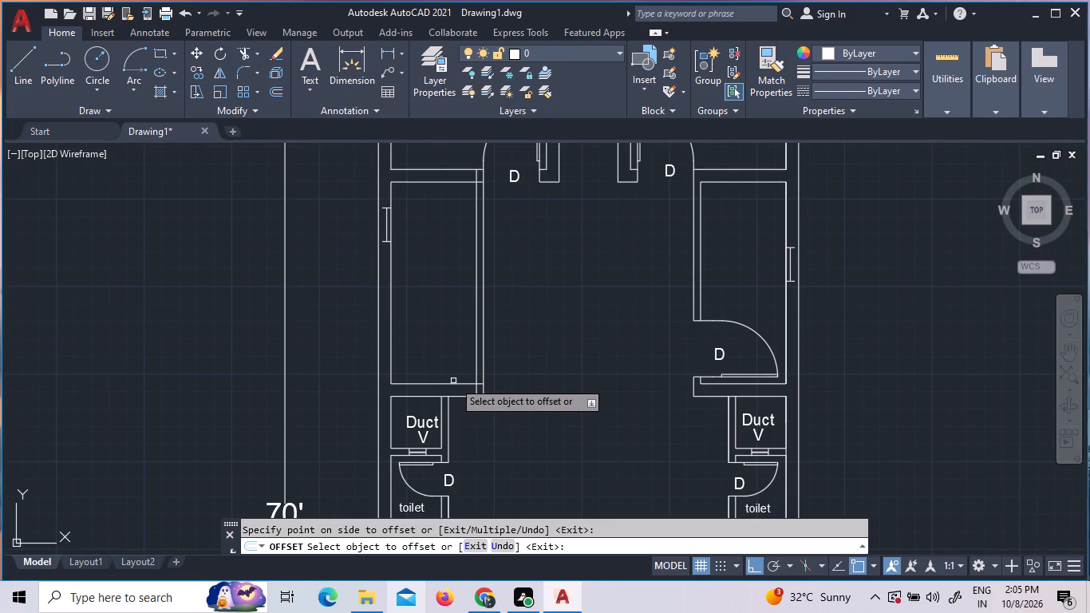
Offset the horizontal wall line above the duct by the same 5" into the room beside the new partition.
{"action": "scroll", "coordinate": [700, 393], "scroll_direction": "up", "scroll_amount": 3}
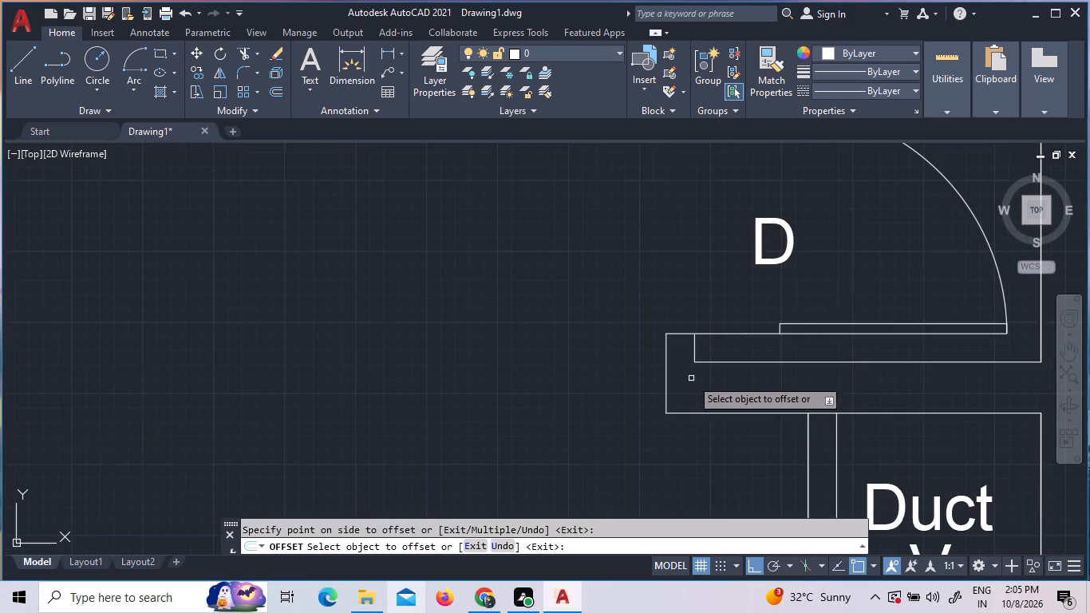
{"action": "scroll", "coordinate": [701, 344], "scroll_direction": "down", "scroll_amount": 2}
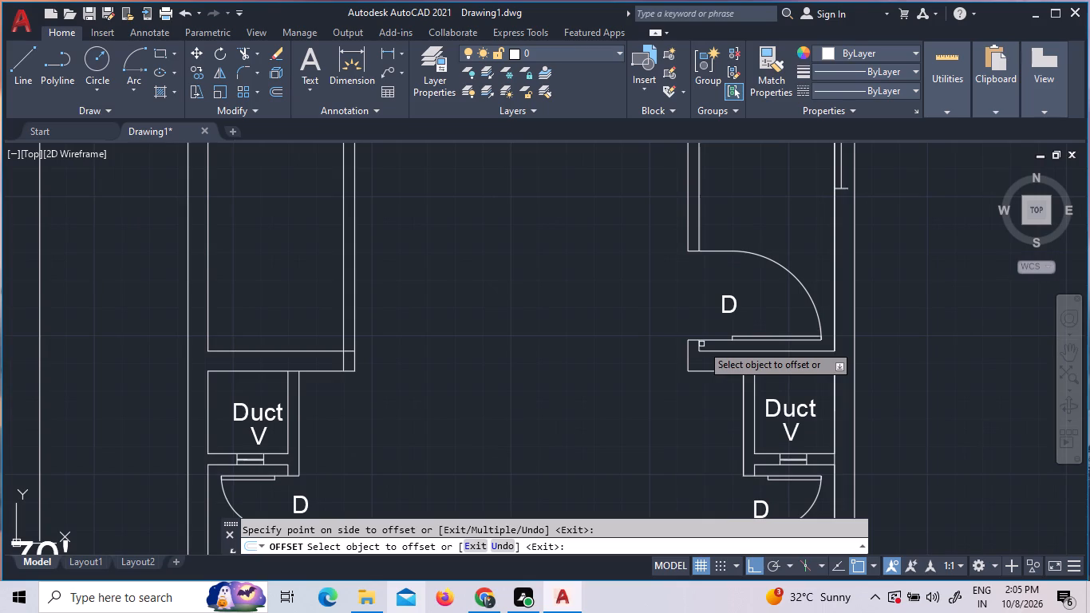
{"action": "left_click", "coordinate": [325, 350]}
{"action": "left_click", "coordinate": [340, 342]}
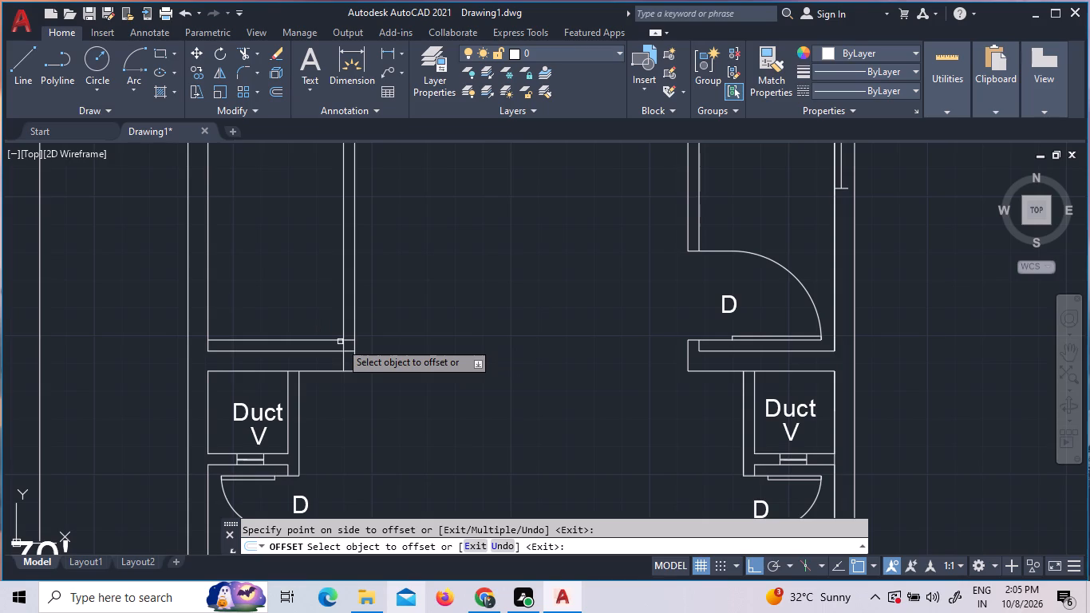
{"action": "key", "text": "grave"}
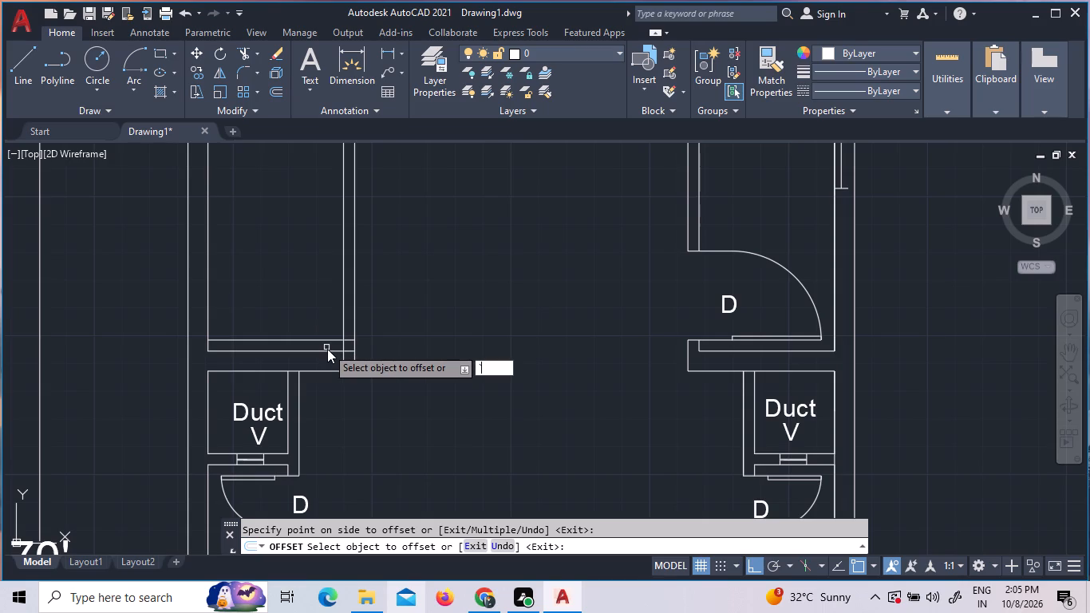
{"action": "key", "text": "BackSpace"}
{"action": "key", "text": "Escape"}
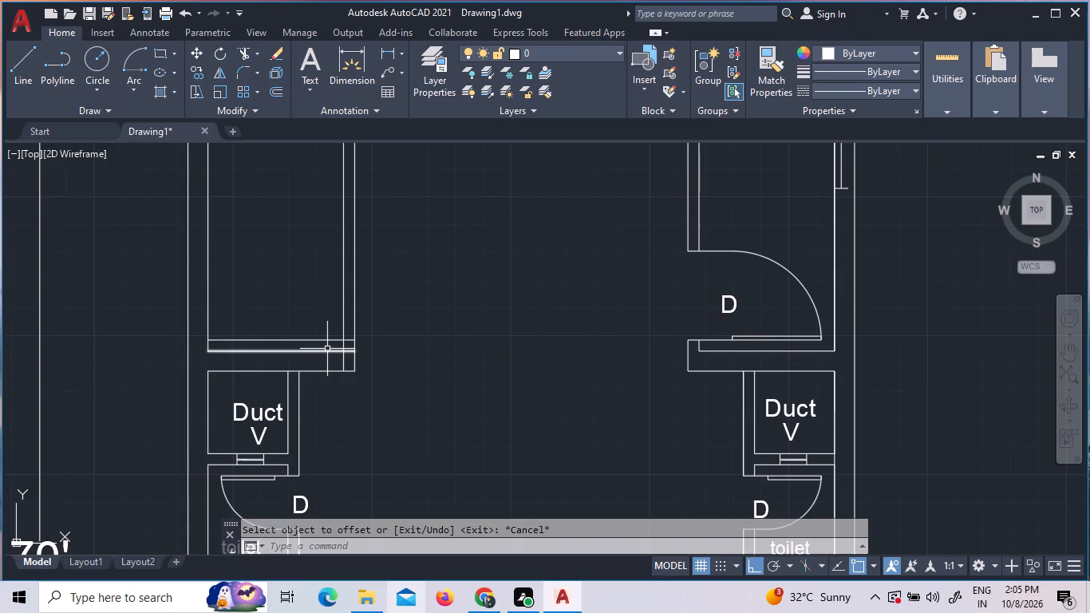
Trim the new horizontal offset line inside the room, keeping only the short piece across the partition's thickness.
{"action": "type", "text": "TR"}
{"action": "key", "text": "Return"}
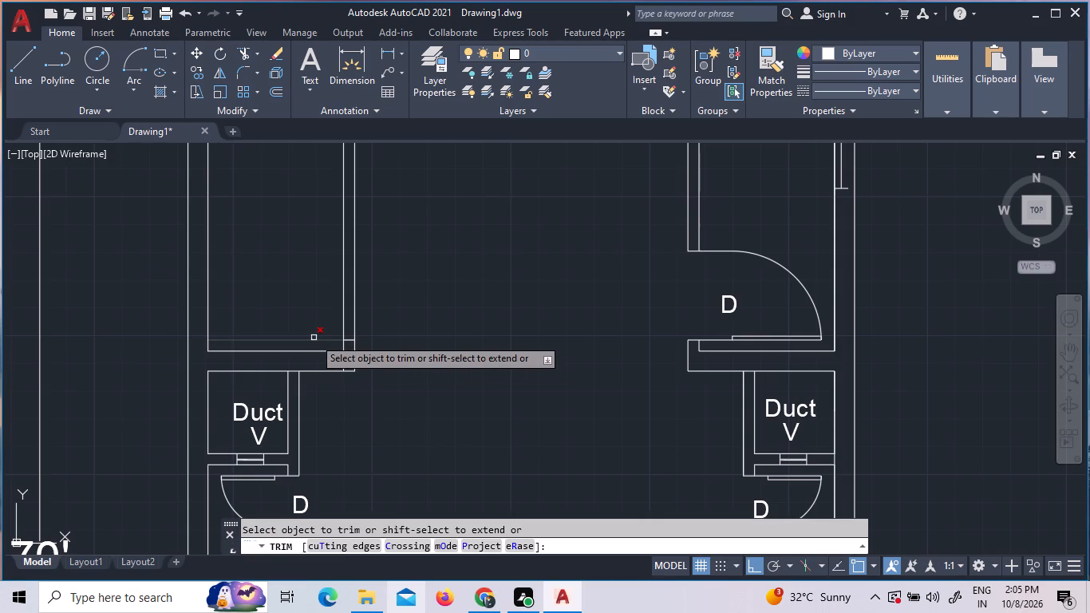
{"action": "left_click", "coordinate": [314, 338]}
Trim the overlapping wall lines where the double partition meets the horizontal walls at the room's upper and lower corners.
{"action": "scroll", "coordinate": [325, 373], "scroll_direction": "down", "scroll_amount": 3}
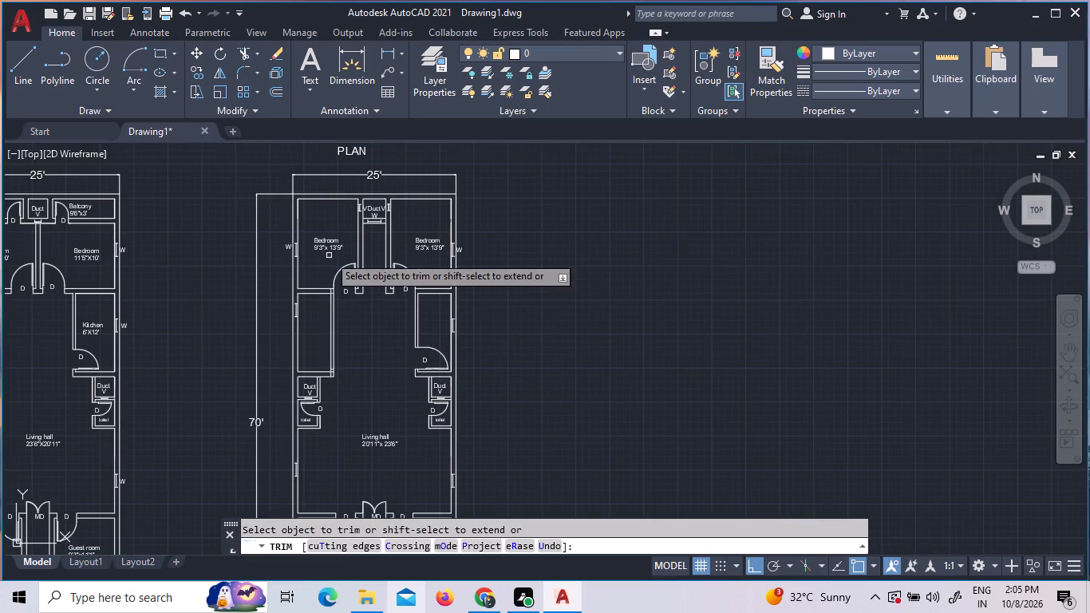
{"action": "scroll", "coordinate": [321, 277], "scroll_direction": "up", "scroll_amount": 3}
{"action": "scroll", "coordinate": [358, 359], "scroll_direction": "up", "scroll_amount": 3}
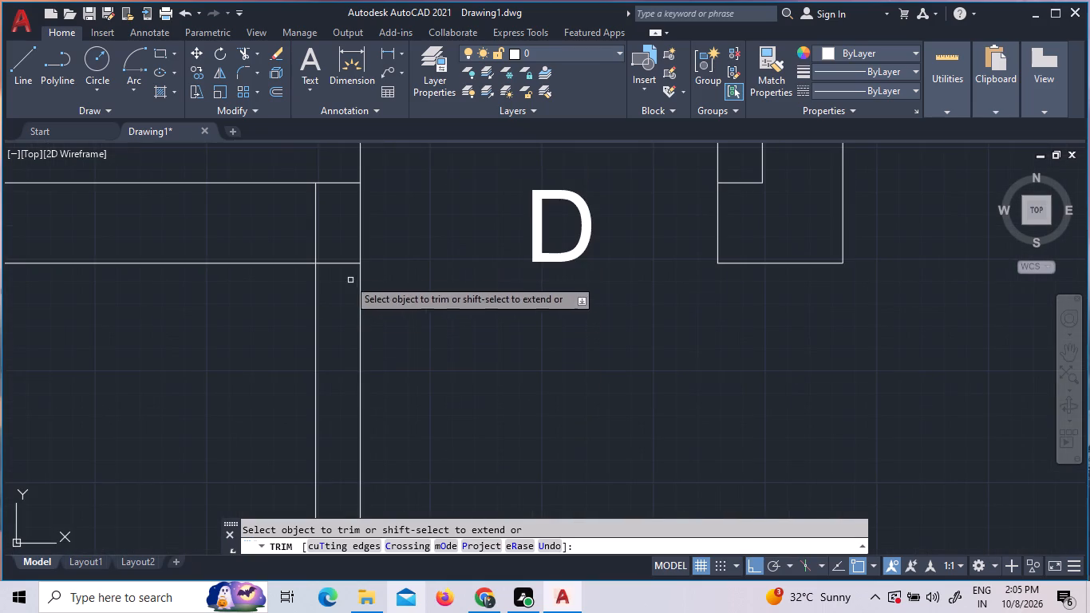
{"action": "left_click", "coordinate": [338, 277]}
{"action": "left_click", "coordinate": [310, 224]}
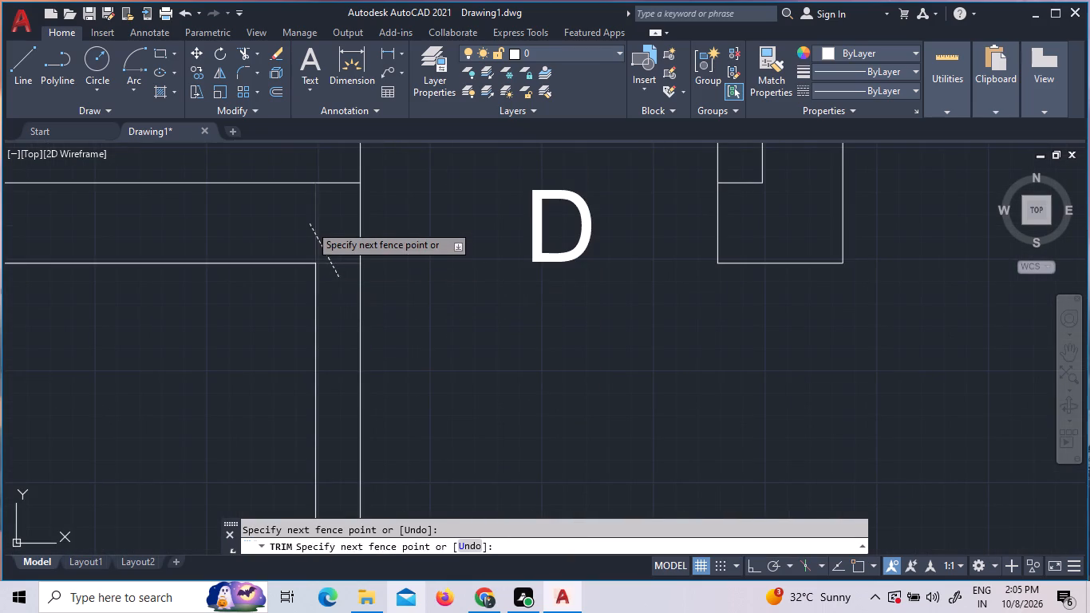
{"action": "scroll", "coordinate": [322, 227], "scroll_direction": "down", "scroll_amount": 3}
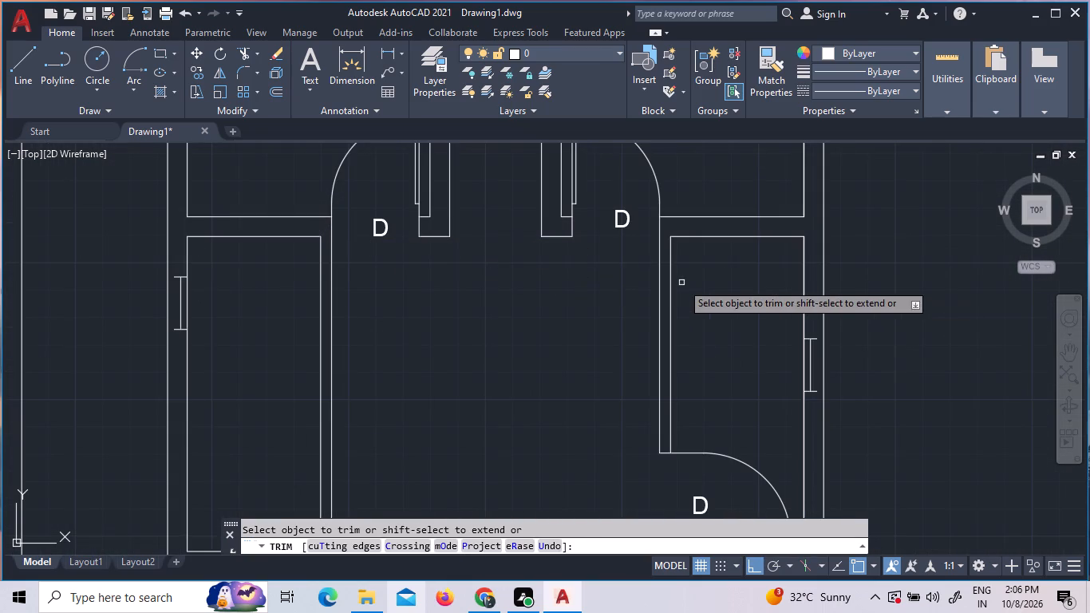
{"action": "scroll", "coordinate": [681, 283], "scroll_direction": "down", "scroll_amount": 2}
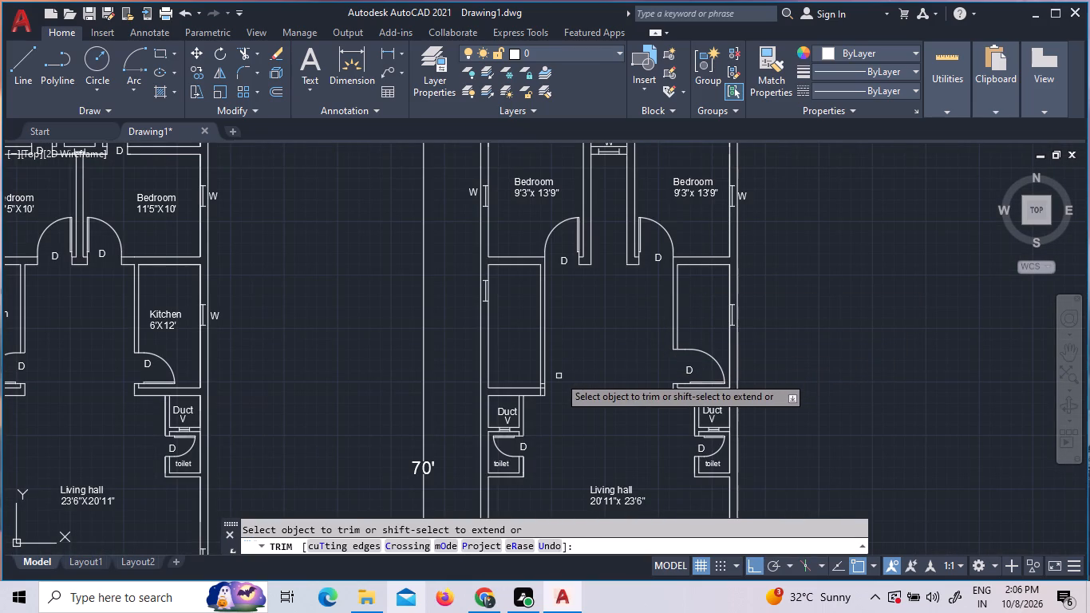
{"action": "scroll", "coordinate": [555, 385], "scroll_direction": "up", "scroll_amount": 2}
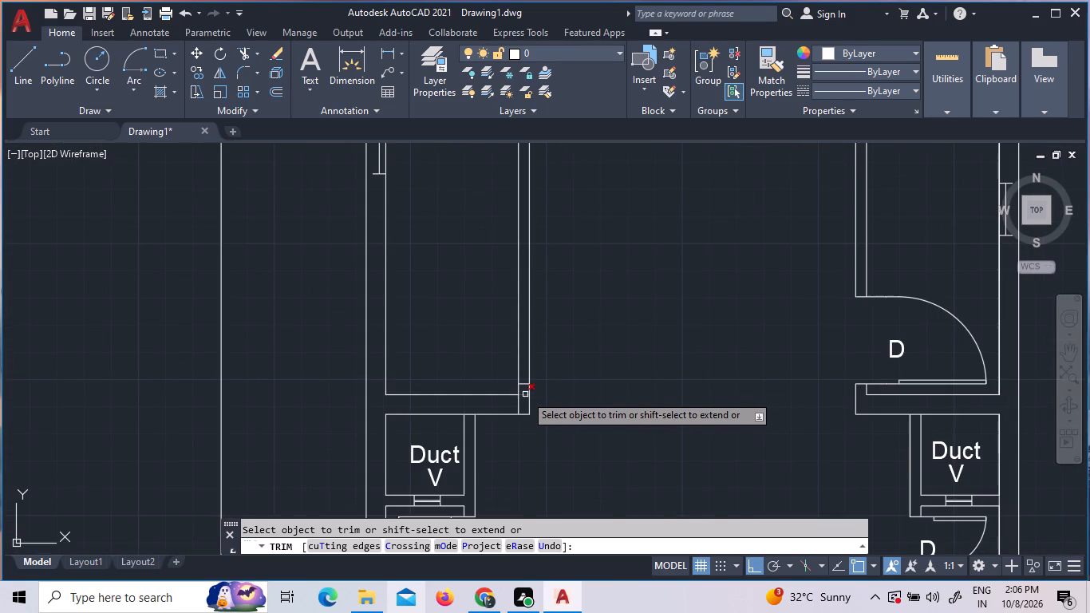
{"action": "left_click", "coordinate": [525, 394]}
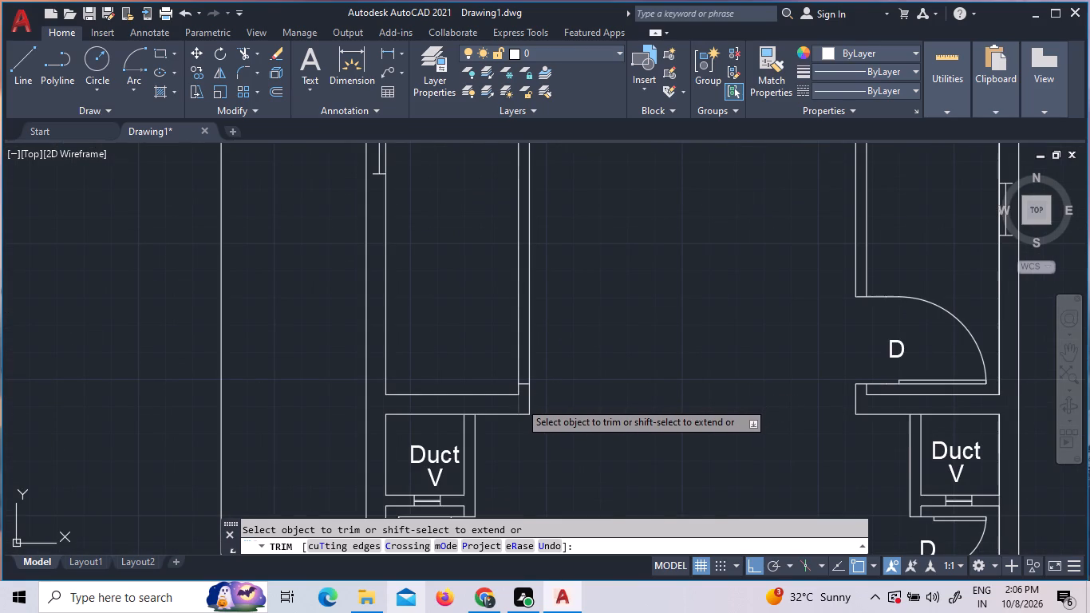
{"action": "left_click", "coordinate": [519, 401]}
{"action": "key", "text": "Escape"}
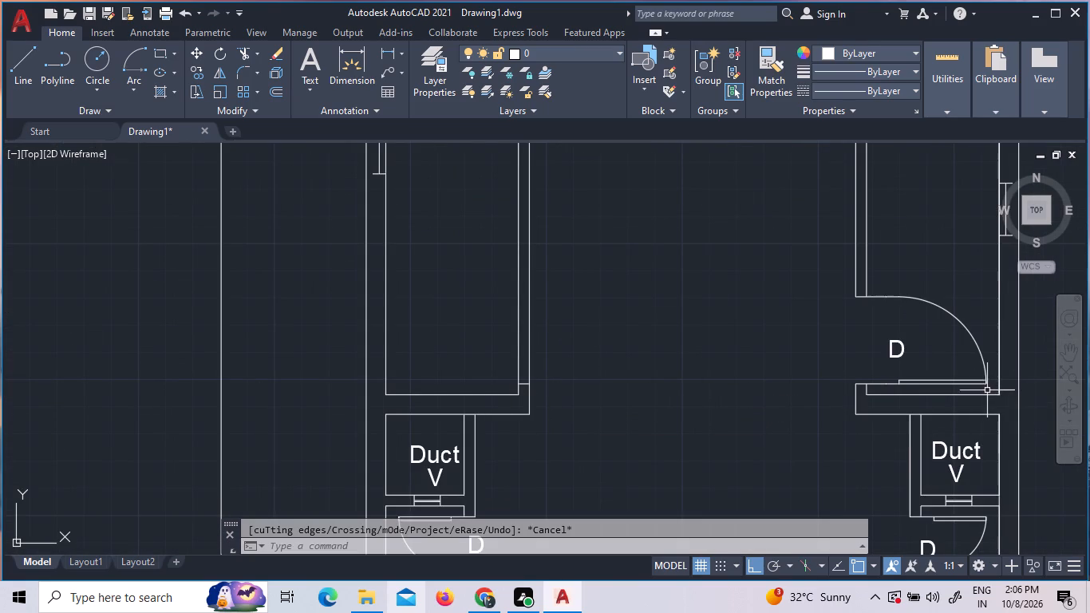
Copy the facing room's door with its D label and jamb lines about 7'-4" horizontally into the open space between the rooms.
{"action": "left_click", "coordinate": [988, 389]}
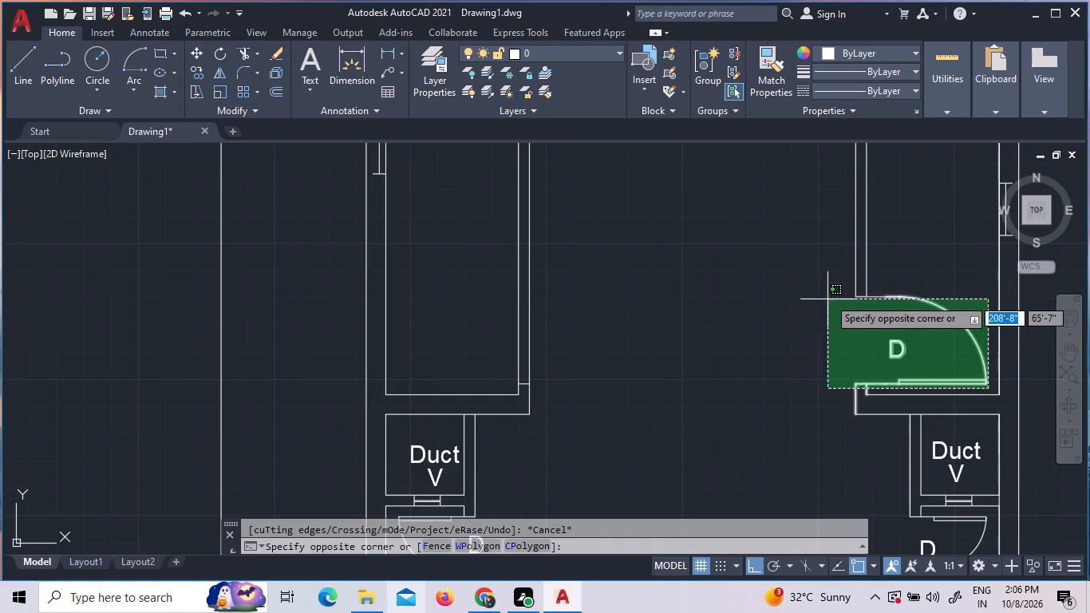
{"action": "left_click", "coordinate": [877, 288]}
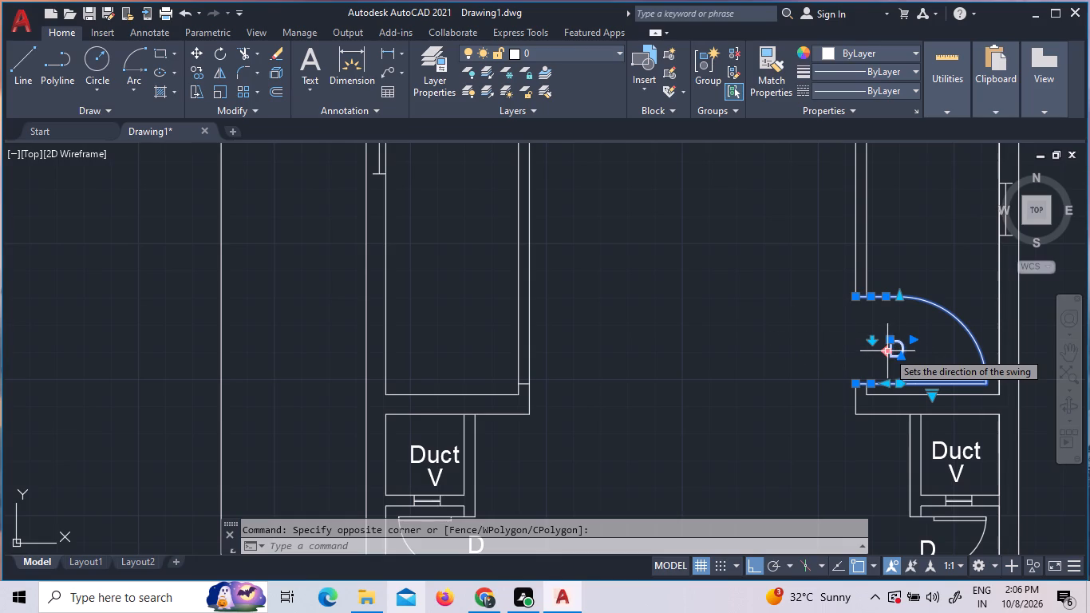
{"action": "right_click", "coordinate": [762, 338]}
{"action": "double_click", "coordinate": [819, 346]}
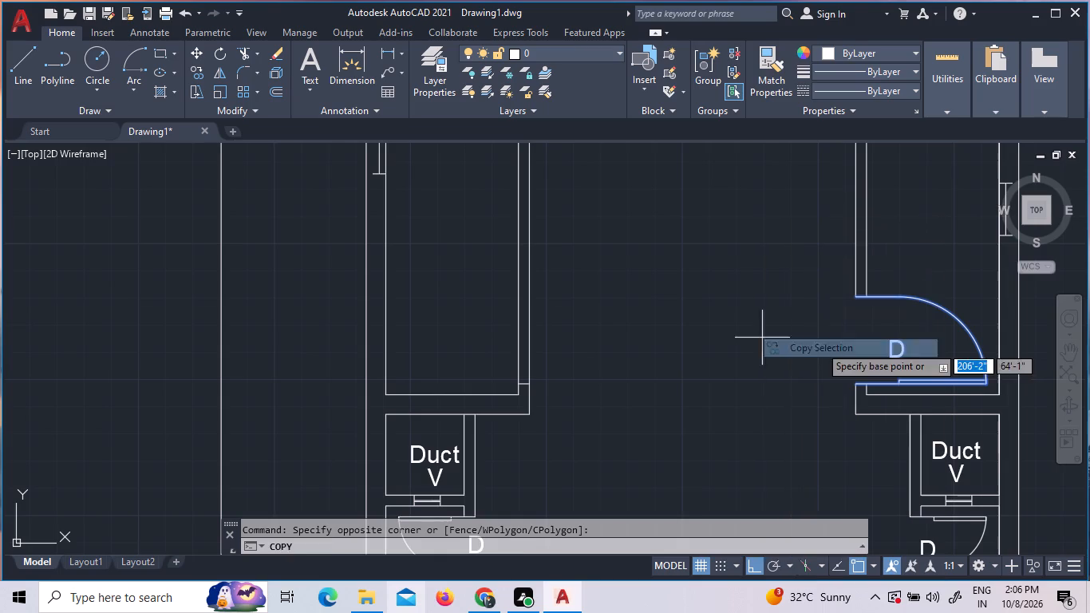
{"action": "left_click", "coordinate": [627, 338]}
{"action": "key", "text": "Escape"}
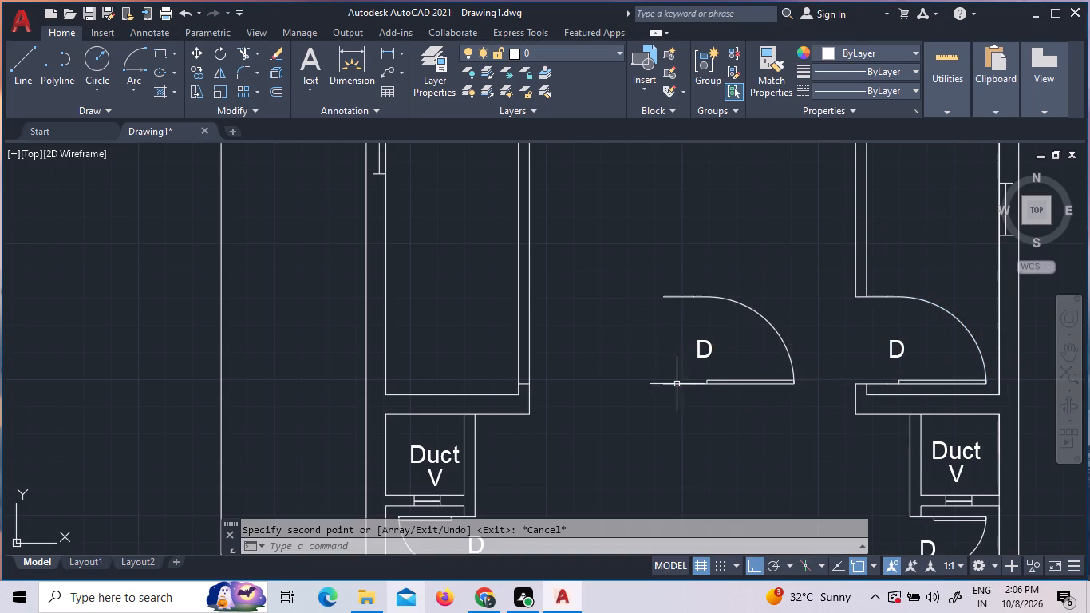
Flip the copied door so that its leaf and swing face the newly partitioned room.
{"action": "left_click", "coordinate": [742, 401]}
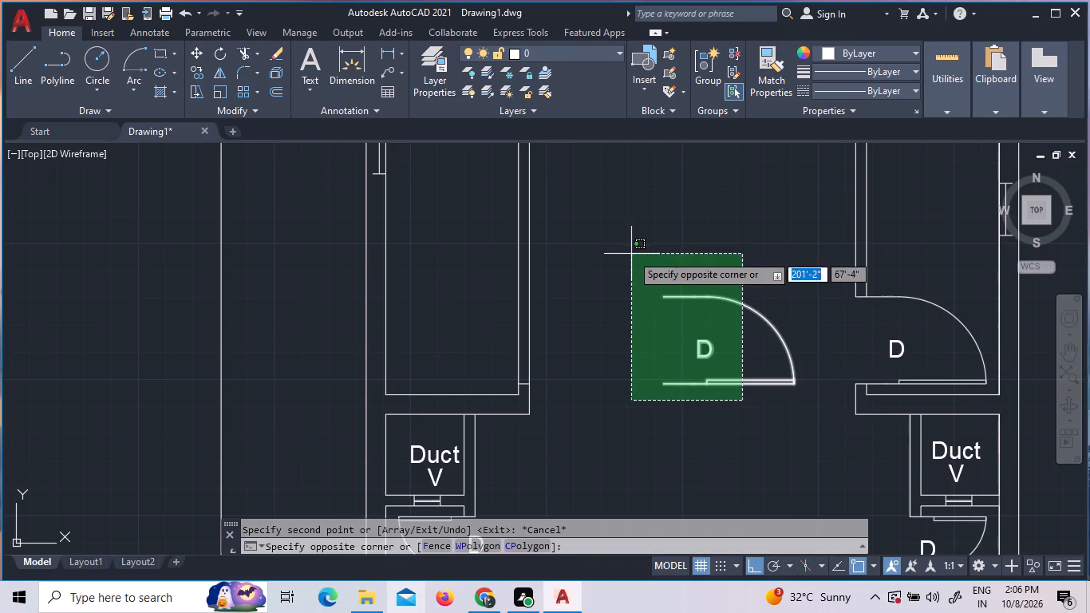
{"action": "left_click", "coordinate": [631, 254]}
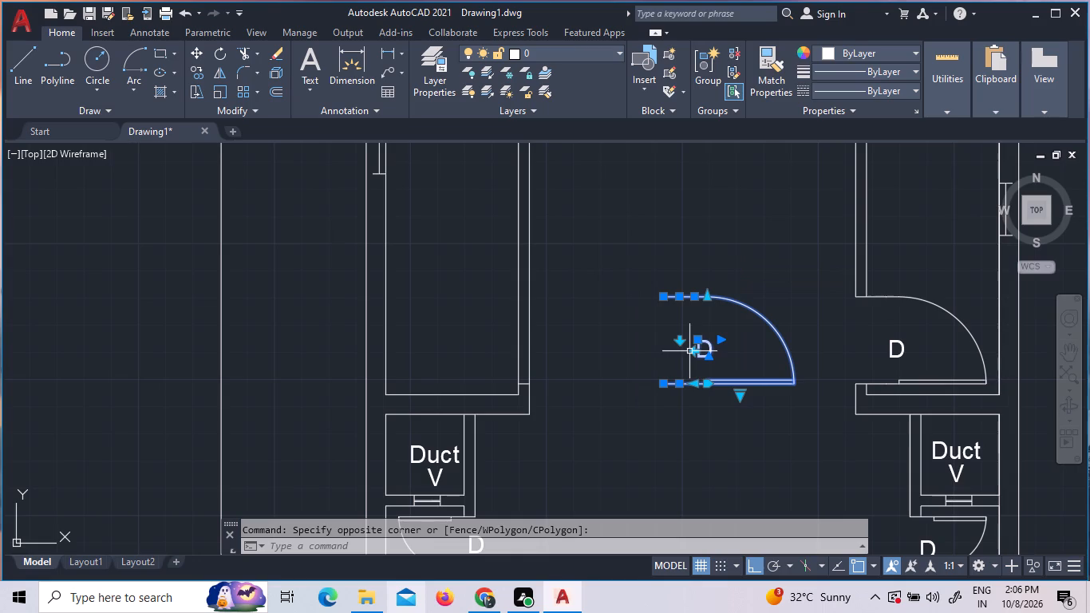
{"action": "left_click", "coordinate": [695, 354]}
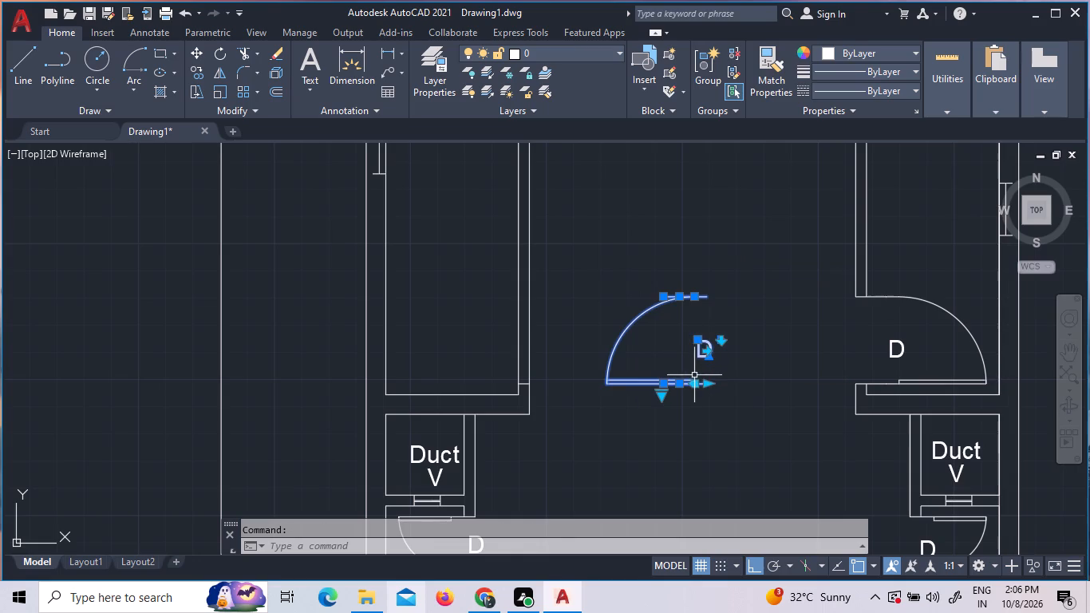
Move the flipped door, its D label and jamb lines to the inner partition line at the short stub above the duct.
{"action": "scroll", "coordinate": [733, 390], "scroll_direction": "up", "scroll_amount": 3}
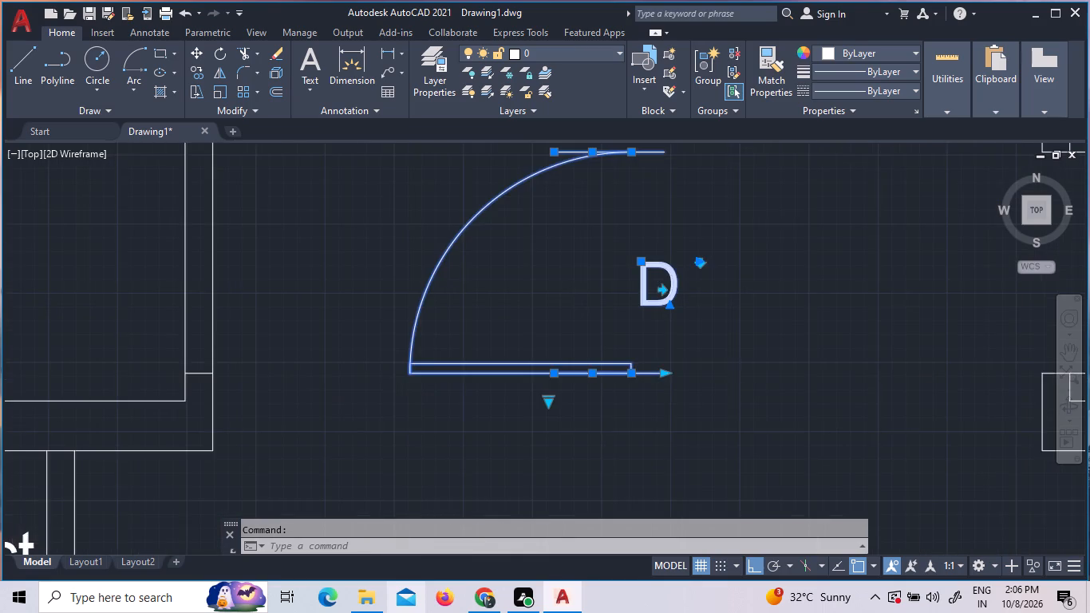
{"action": "scroll", "coordinate": [733, 406], "scroll_direction": "down", "scroll_amount": 2}
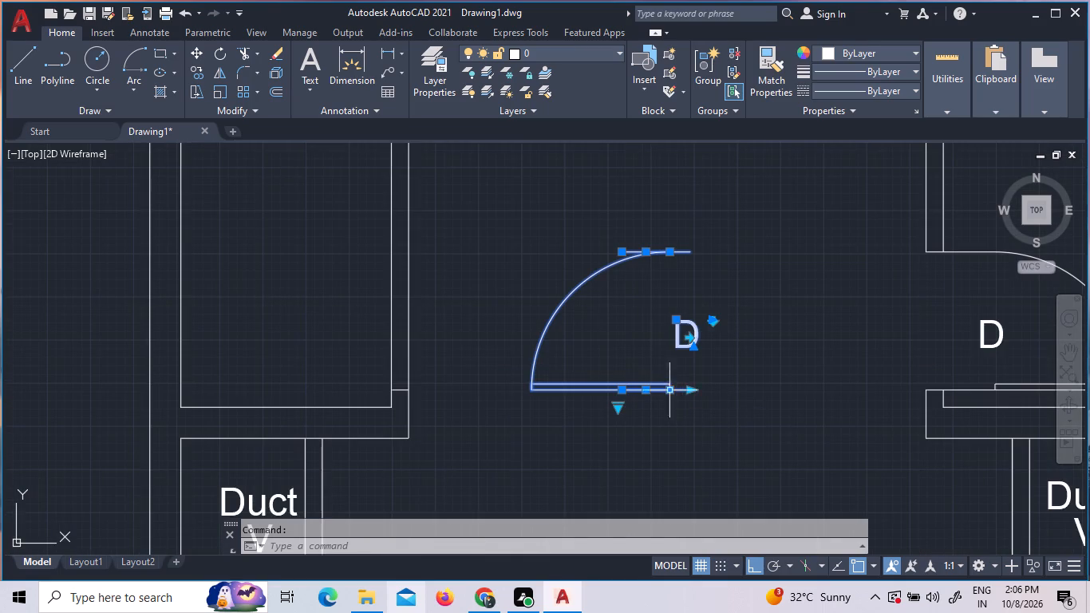
{"action": "right_click", "coordinate": [643, 348]}
{"action": "left_click", "coordinate": [688, 332]}
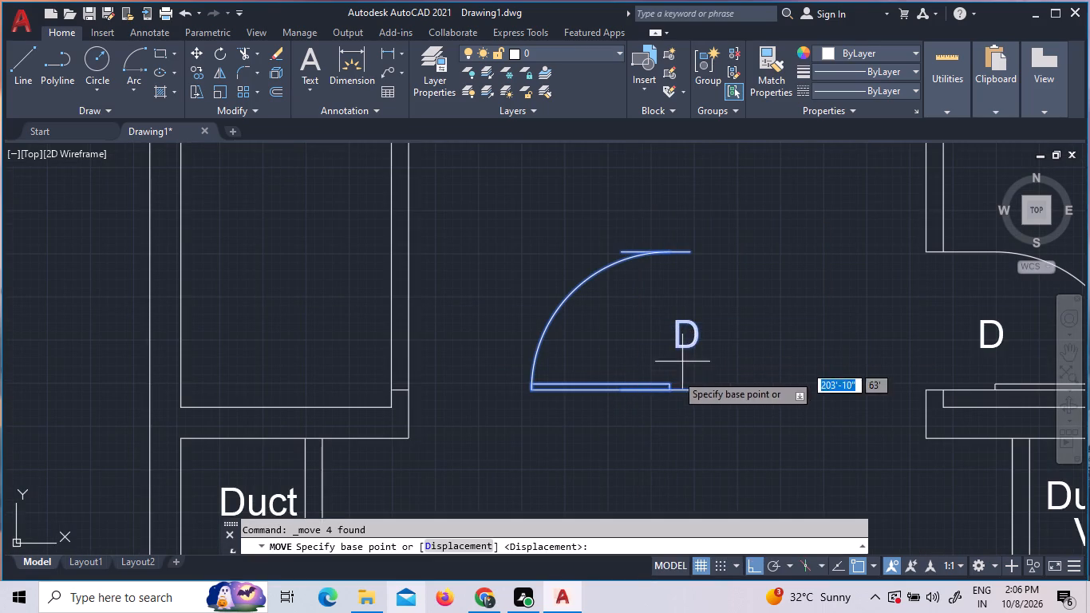
{"action": "left_click", "coordinate": [687, 388]}
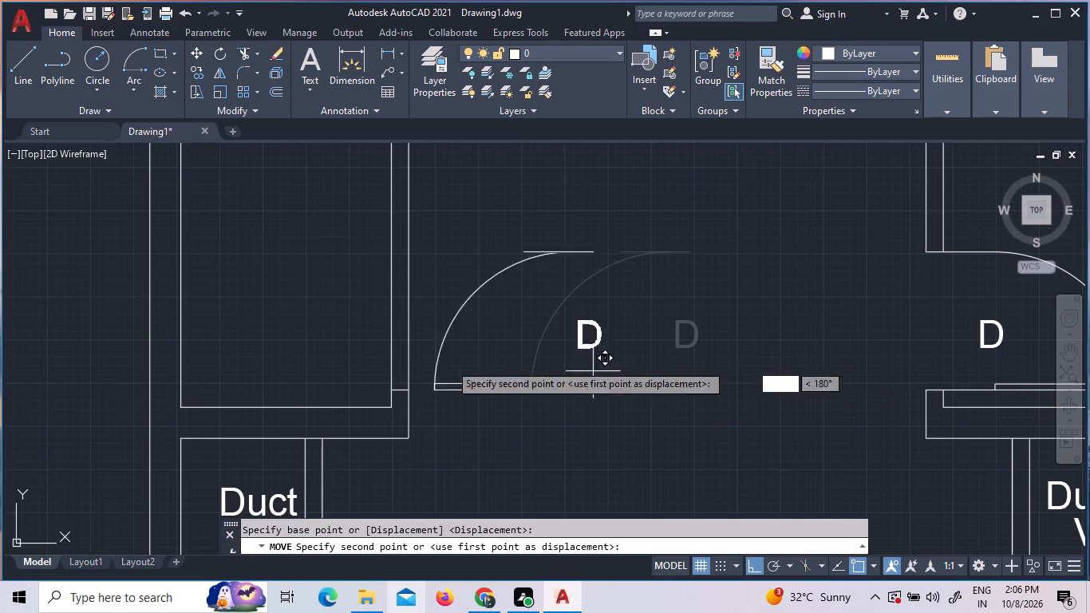
{"action": "scroll", "coordinate": [365, 405], "scroll_direction": "up", "scroll_amount": 4}
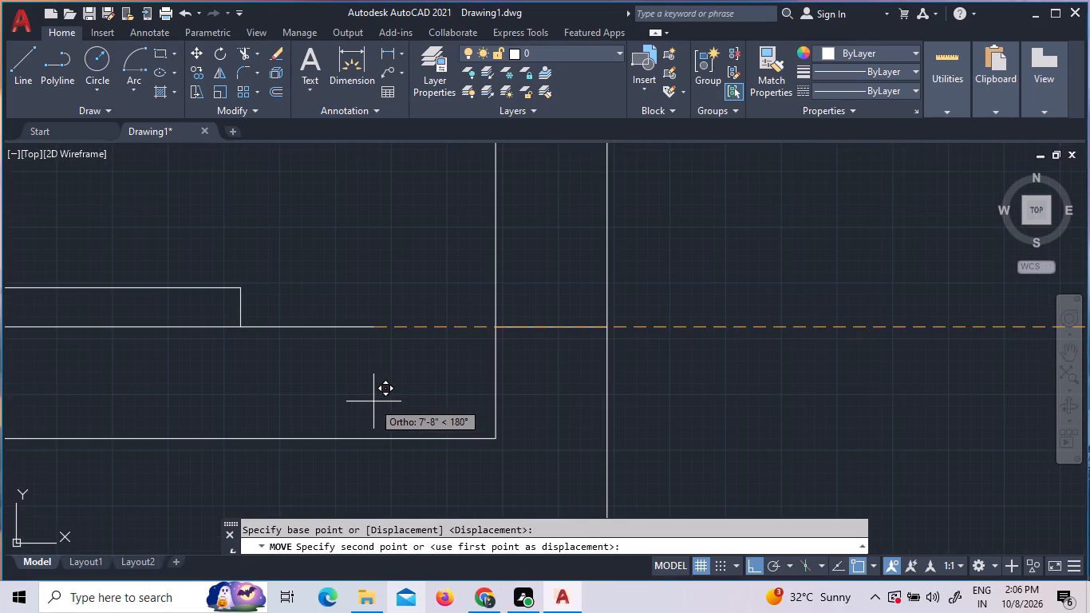
{"action": "left_click", "coordinate": [492, 324]}
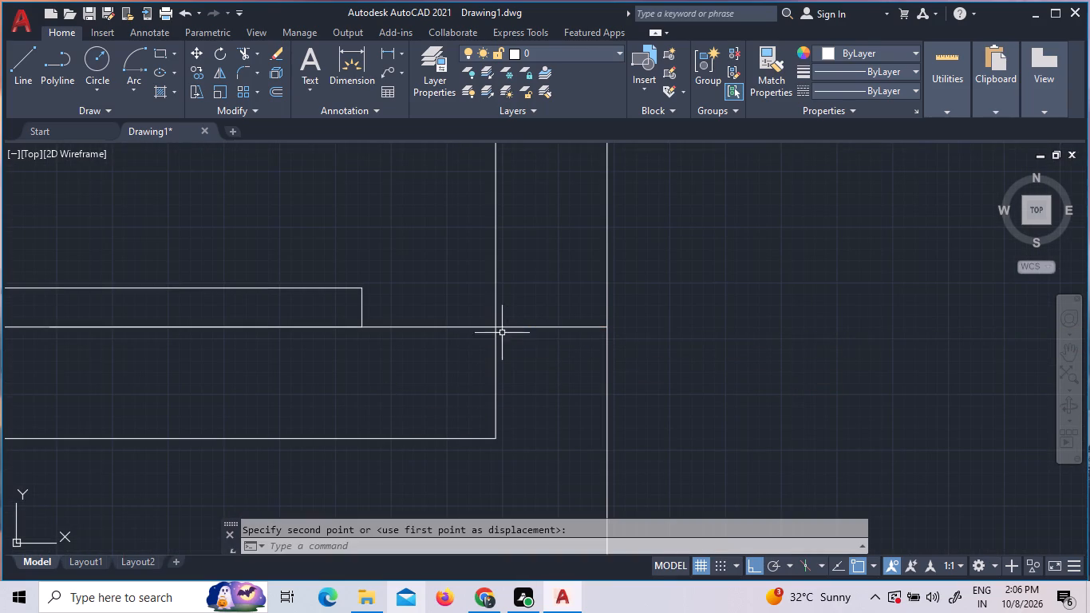
{"action": "scroll", "coordinate": [682, 401], "scroll_direction": "down", "scroll_amount": 4}
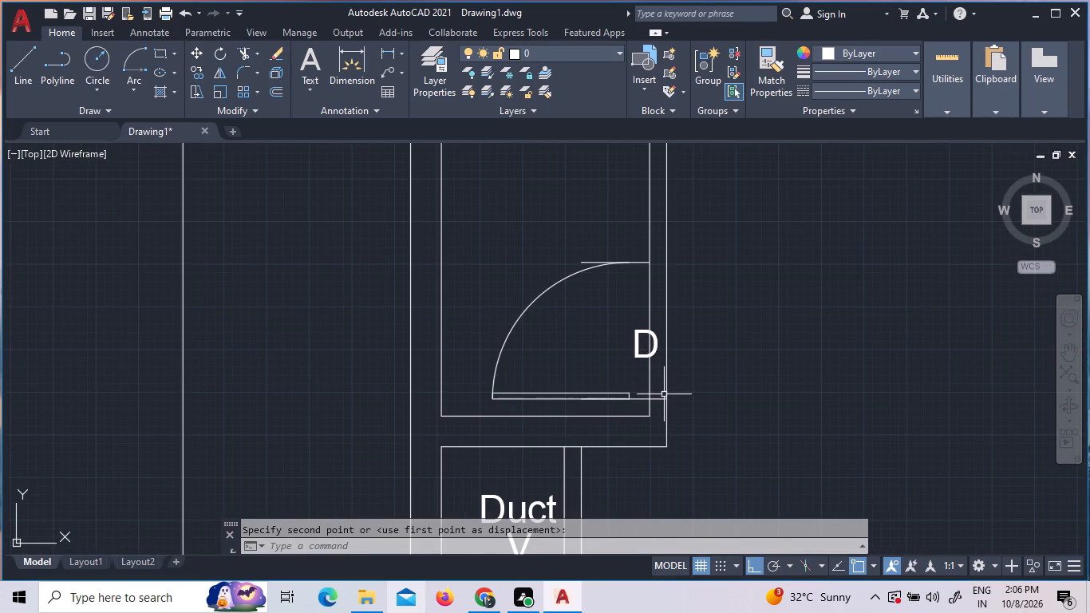
{"action": "key", "text": "Escape"}
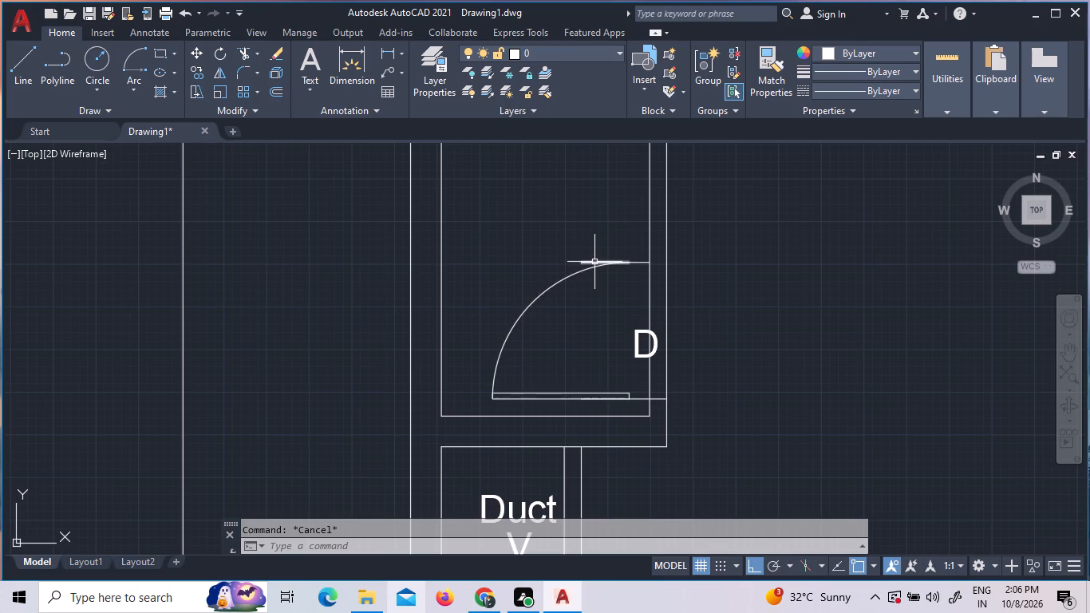
Delete the loose jamb line at the upper end of the moved door's swing.
{"action": "left_click", "coordinate": [594, 262]}
{"action": "key", "text": "Delete"}
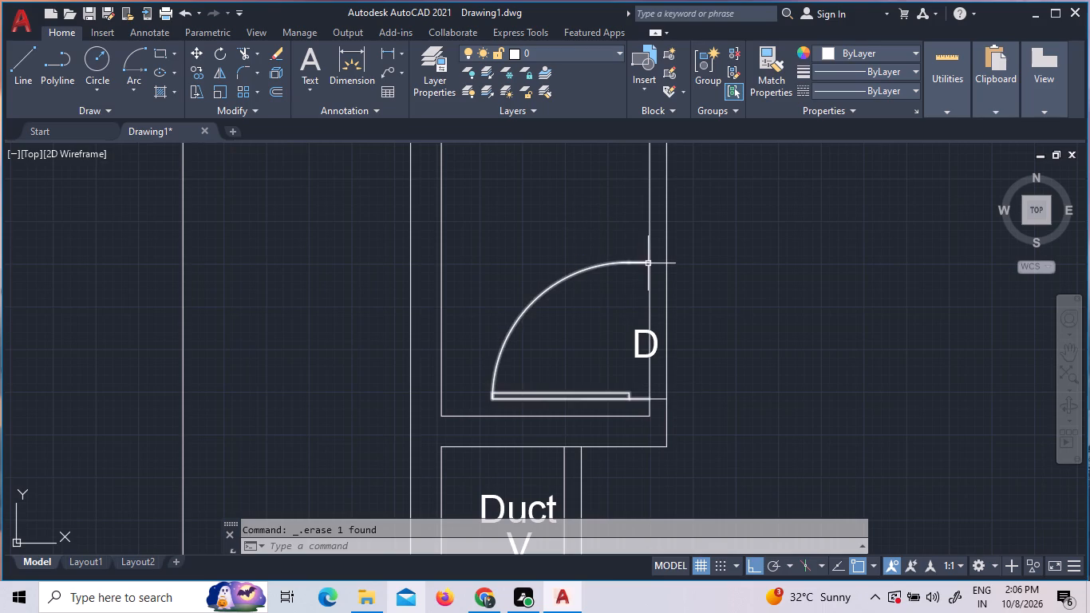
Draw a 5" jamb line across the partition's thickness, extending from the upper end of the moved door's swing.
{"action": "scroll", "coordinate": [646, 403], "scroll_direction": "up", "scroll_amount": 5}
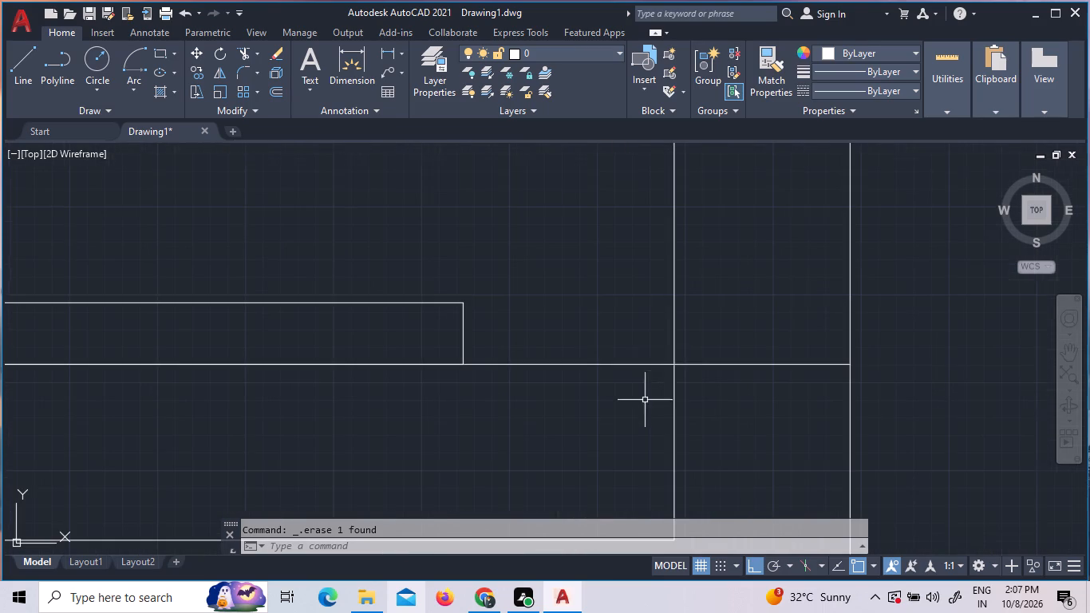
{"action": "left_click", "coordinate": [677, 364]}
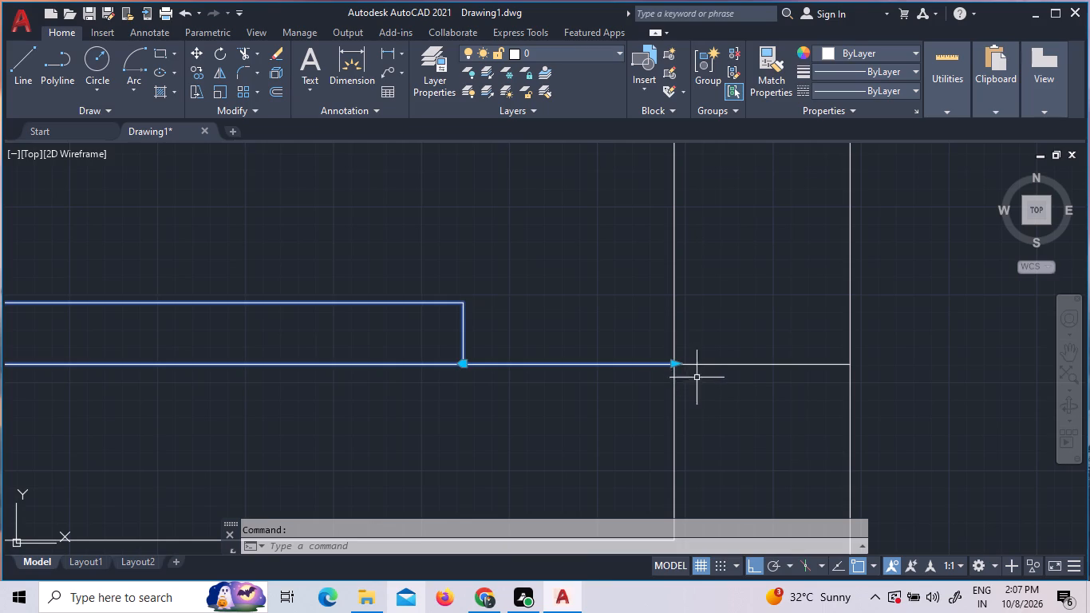
{"action": "scroll", "coordinate": [705, 386], "scroll_direction": "down", "scroll_amount": 3}
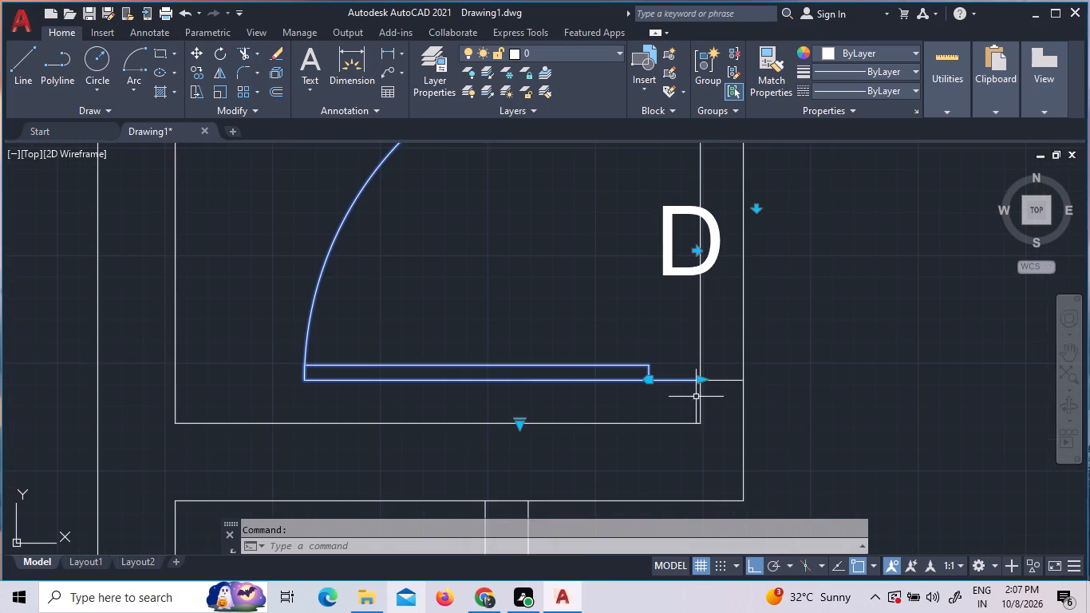
{"action": "scroll", "coordinate": [709, 403], "scroll_direction": "down", "scroll_amount": 2}
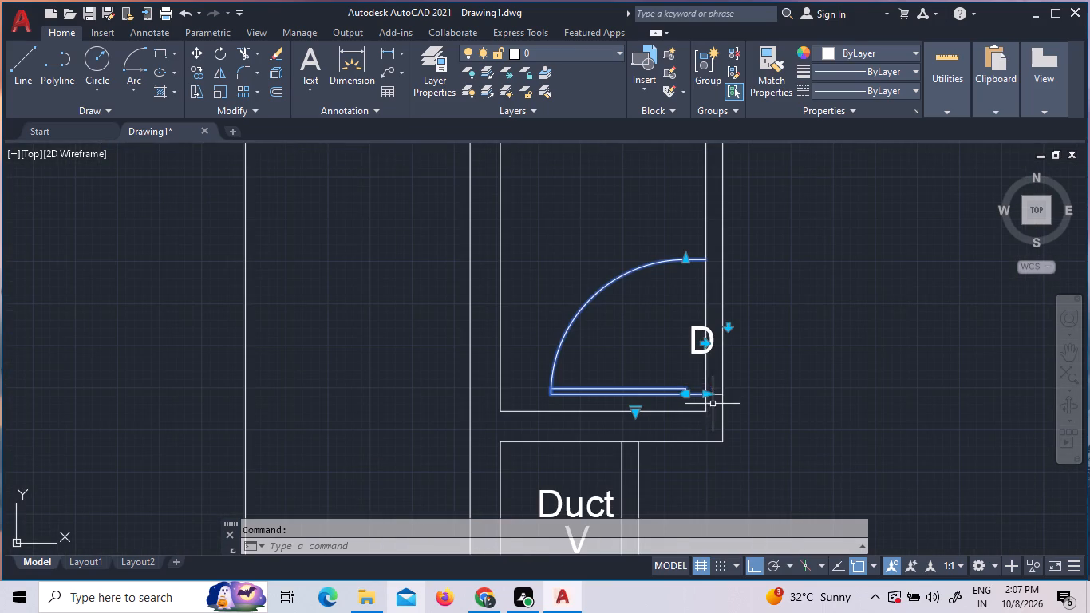
{"action": "scroll", "coordinate": [732, 244], "scroll_direction": "up", "scroll_amount": 3}
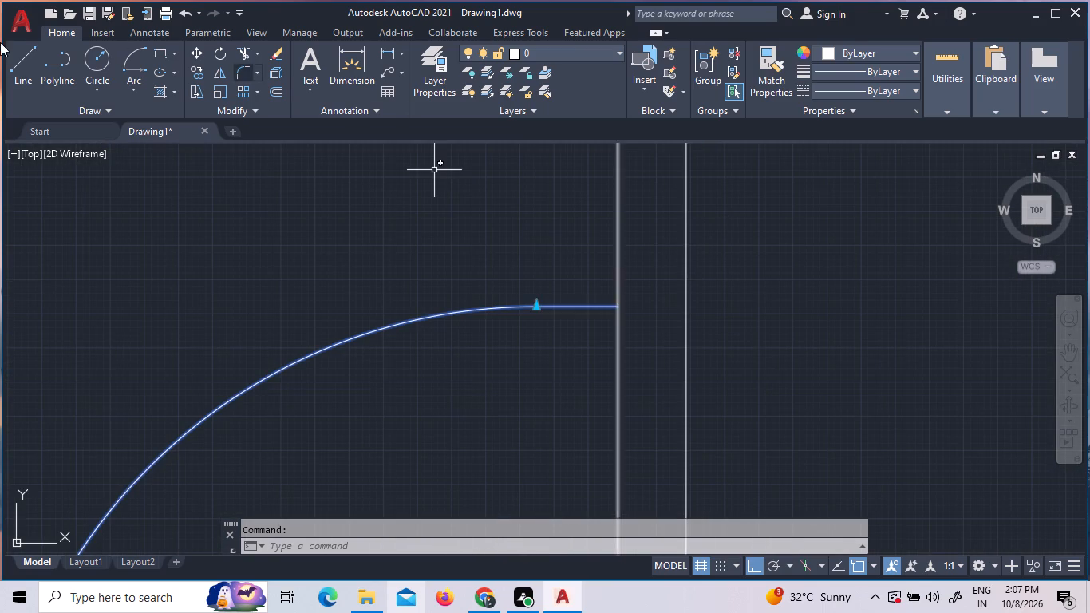
{"action": "left_click", "coordinate": [19, 58]}
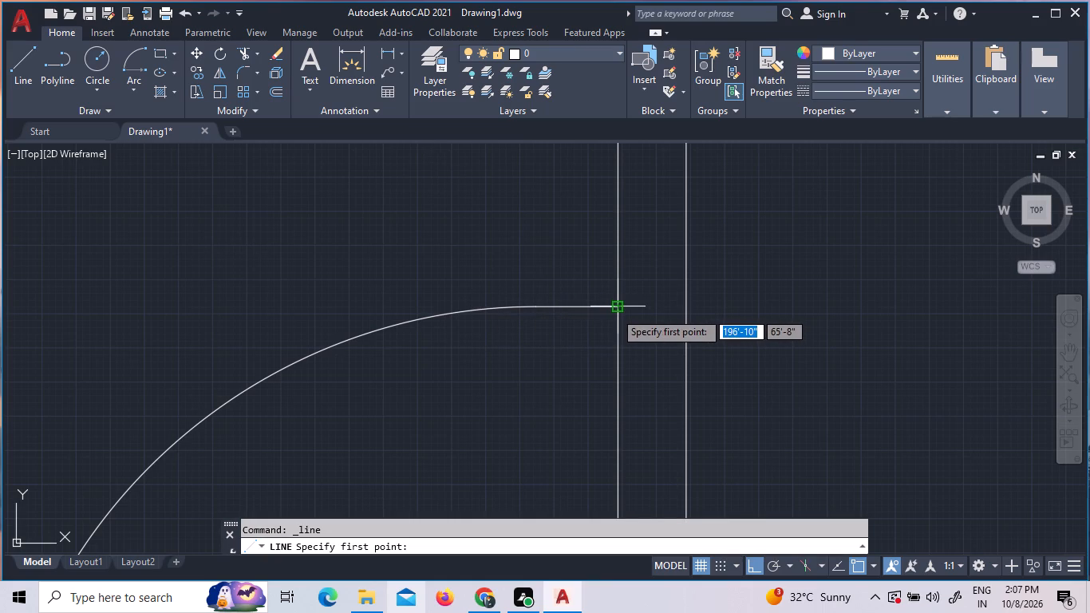
{"action": "scroll", "coordinate": [586, 307], "scroll_direction": "up", "scroll_amount": 4}
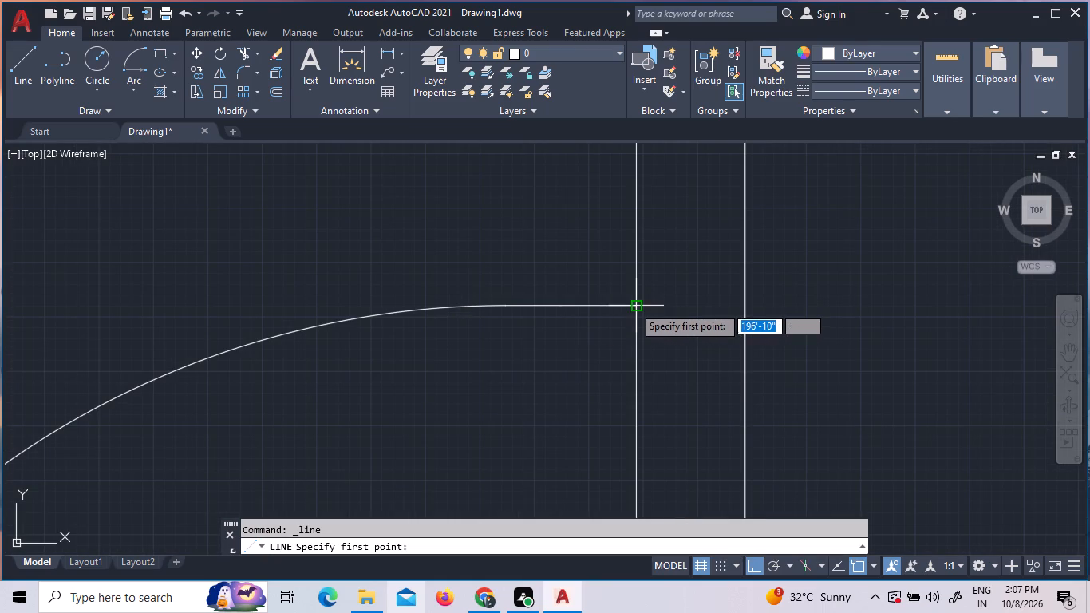
{"action": "left_click", "coordinate": [632, 306]}
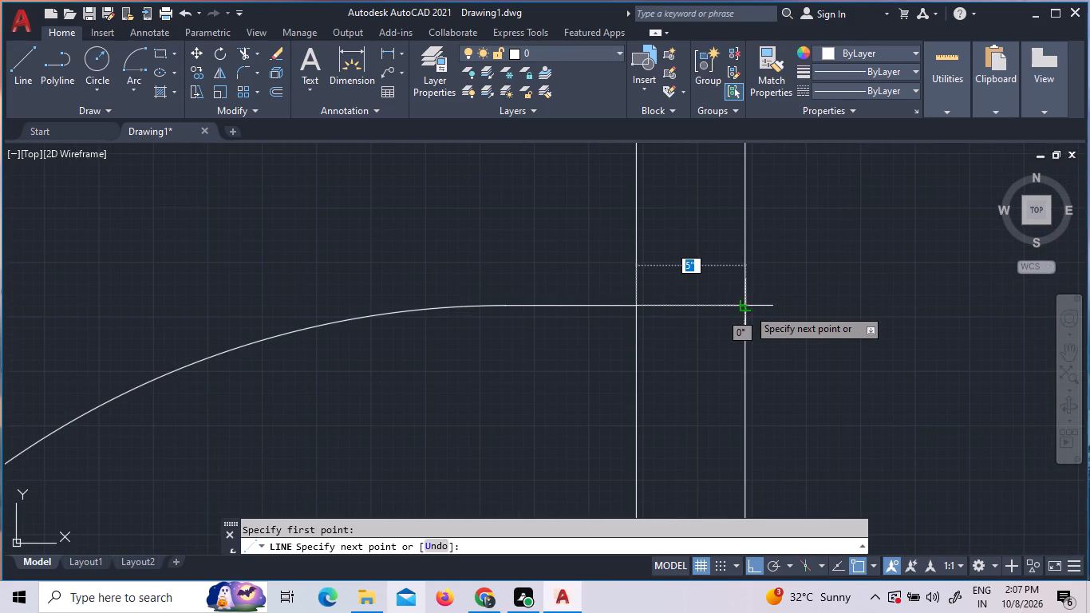
{"action": "left_click", "coordinate": [744, 308]}
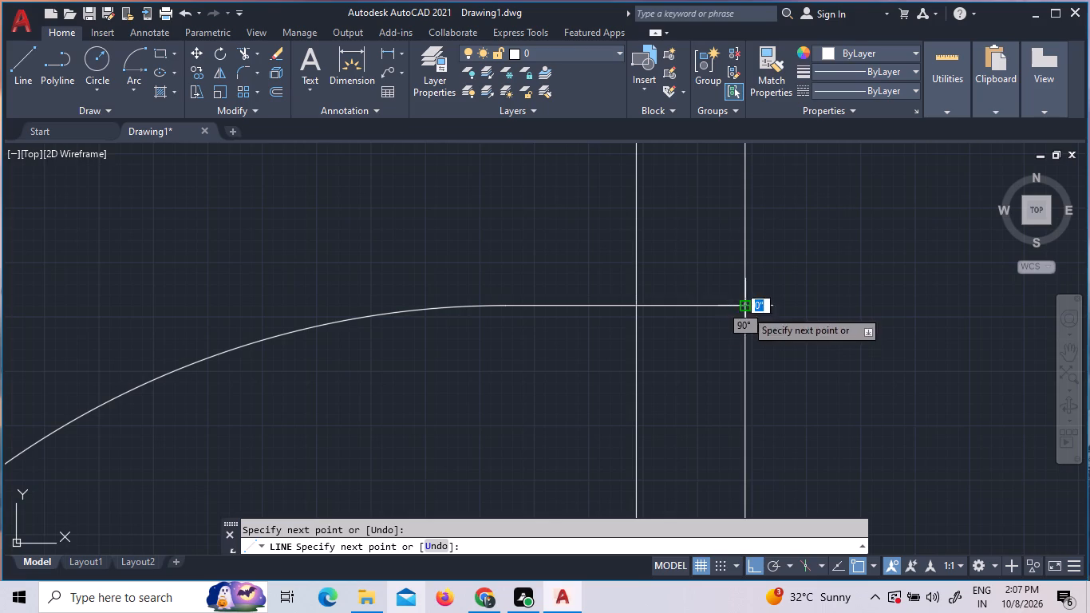
{"action": "scroll", "coordinate": [755, 311], "scroll_direction": "down", "scroll_amount": 8}
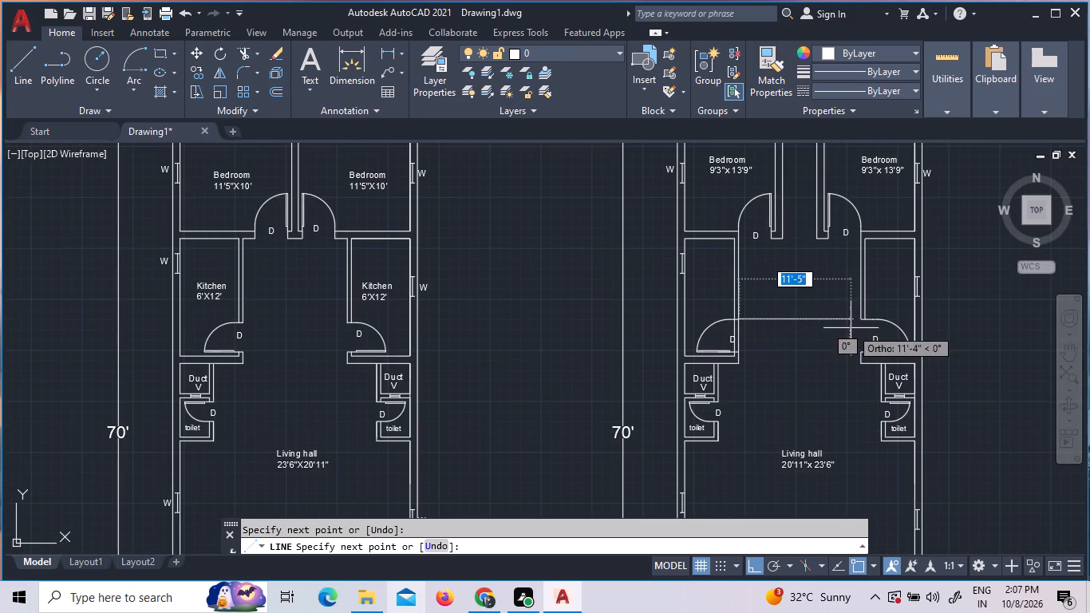
{"action": "key", "text": "Escape"}
Trim both partition lines between the jamb lines of the newly fitted door to open the doorway.
{"action": "scroll", "coordinate": [891, 318], "scroll_direction": "up", "scroll_amount": 1}
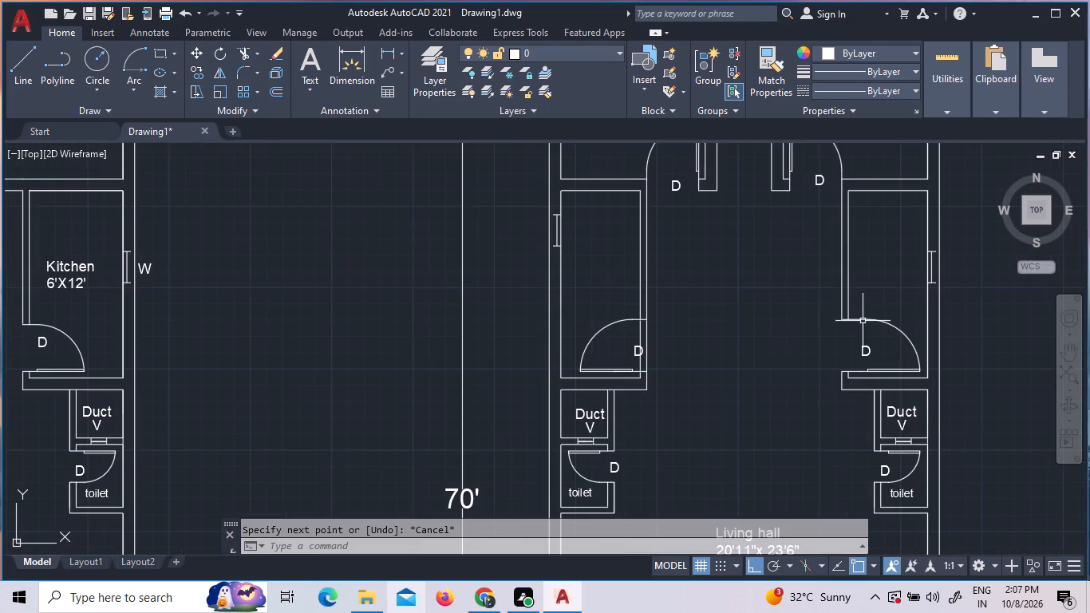
{"action": "scroll", "coordinate": [760, 334], "scroll_direction": "up", "scroll_amount": 1}
{"action": "scroll", "coordinate": [579, 401], "scroll_direction": "up", "scroll_amount": 2}
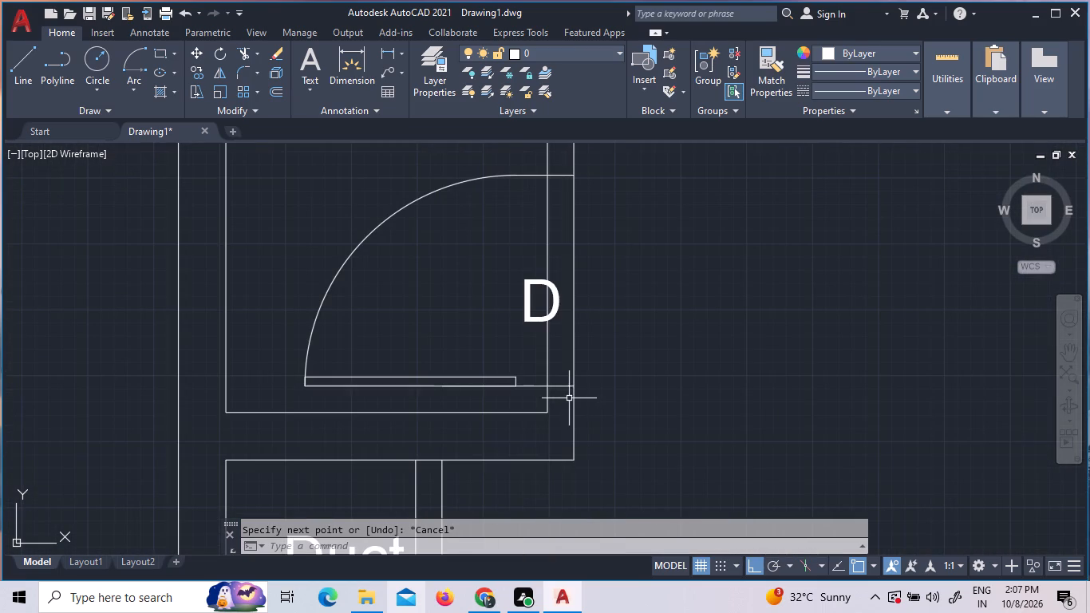
{"action": "scroll", "coordinate": [567, 401], "scroll_direction": "down", "scroll_amount": 3}
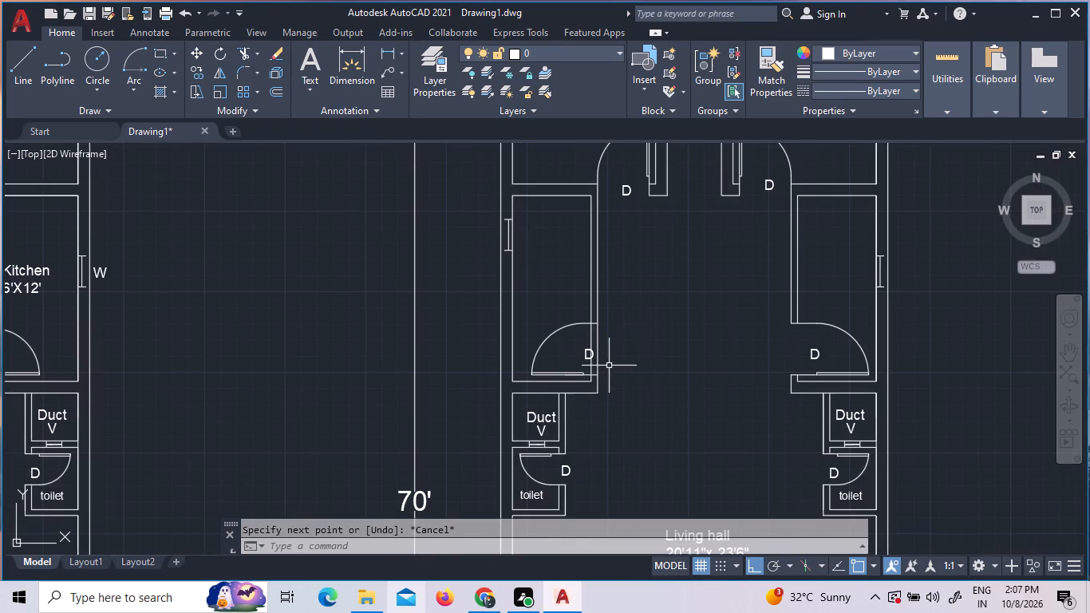
{"action": "type", "text": "TR"}
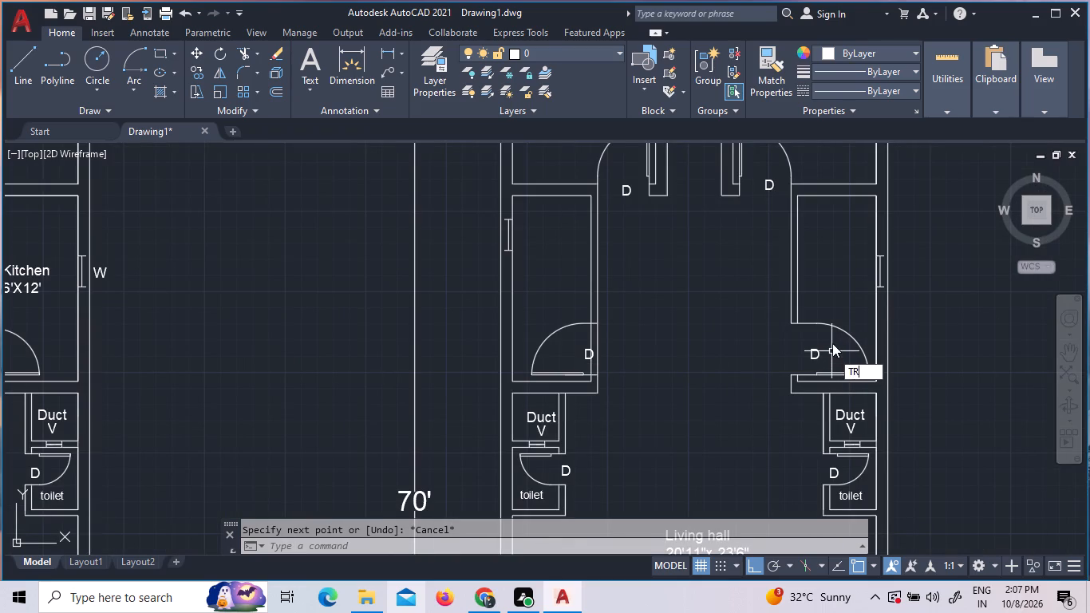
{"action": "key", "text": "space"}
{"action": "key", "text": "space"}
{"action": "left_click", "coordinate": [611, 341]}
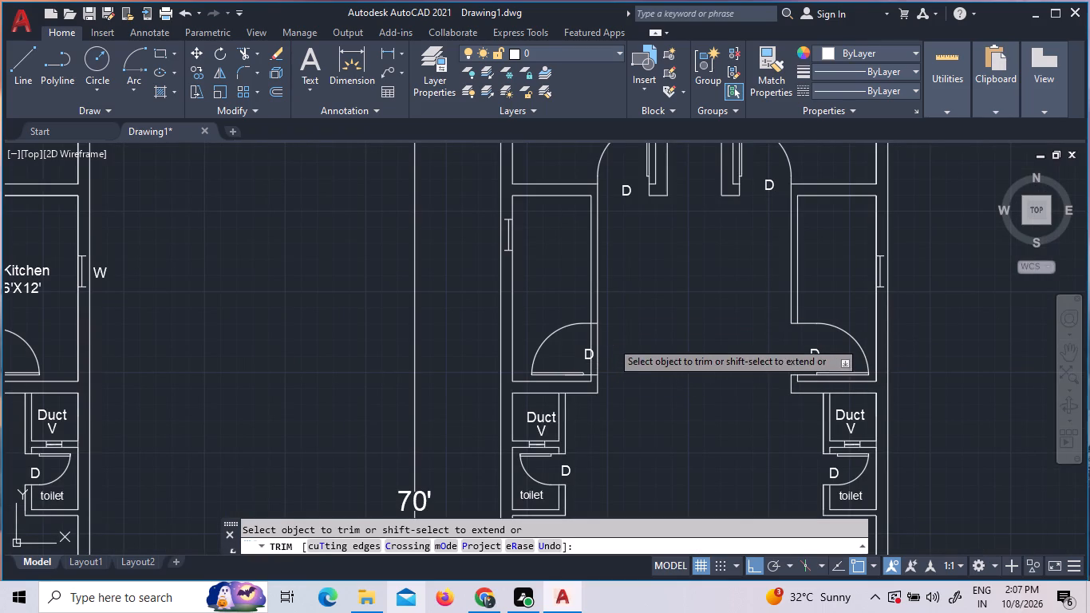
{"action": "left_click", "coordinate": [579, 338]}
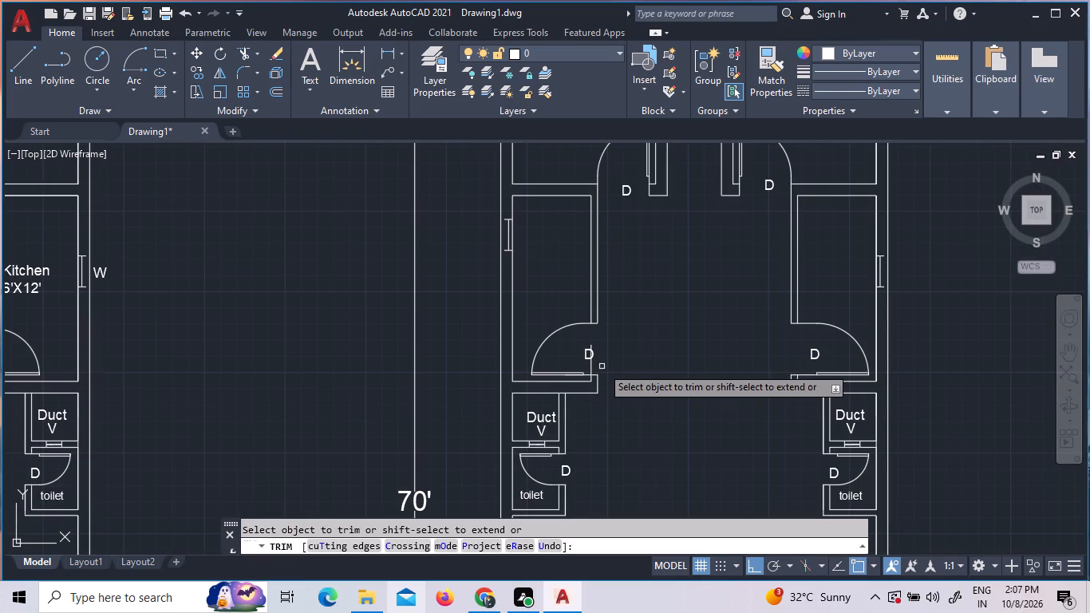
{"action": "left_click", "coordinate": [602, 366]}
{"action": "left_click", "coordinate": [568, 361]}
{"action": "scroll", "coordinate": [602, 359], "scroll_direction": "up", "scroll_amount": 1}
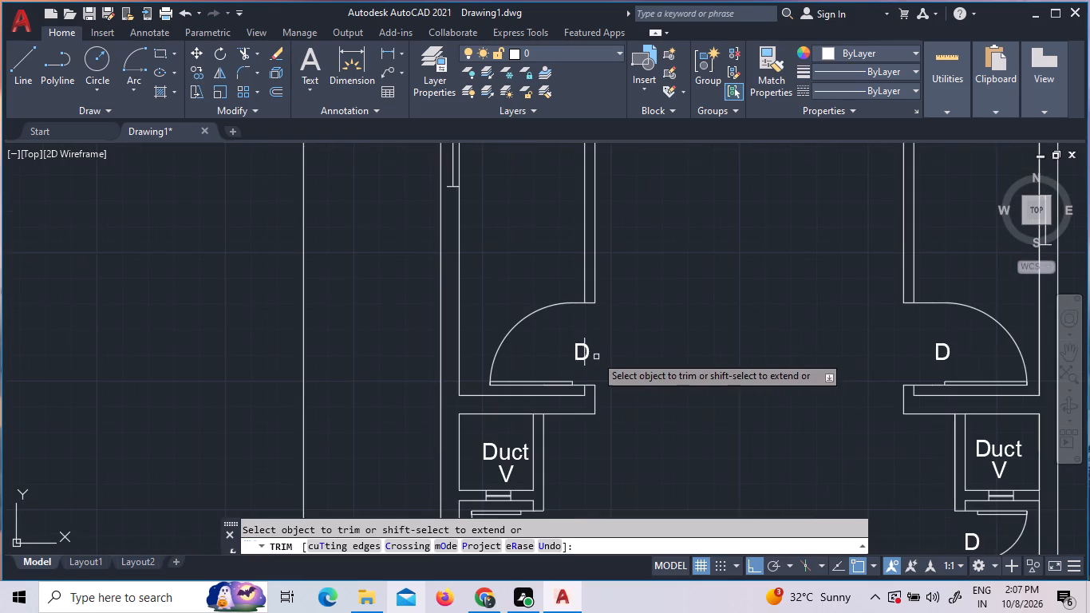
{"action": "scroll", "coordinate": [586, 358], "scroll_direction": "up", "scroll_amount": 3}
{"action": "left_click", "coordinate": [578, 350]}
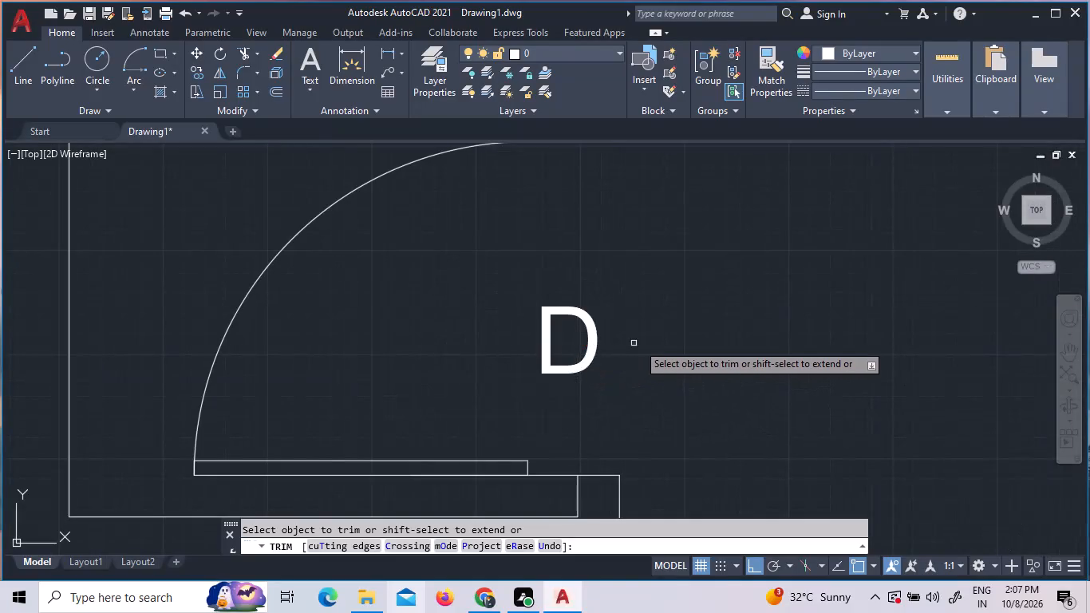
{"action": "scroll", "coordinate": [669, 326], "scroll_direction": "down", "scroll_amount": 3}
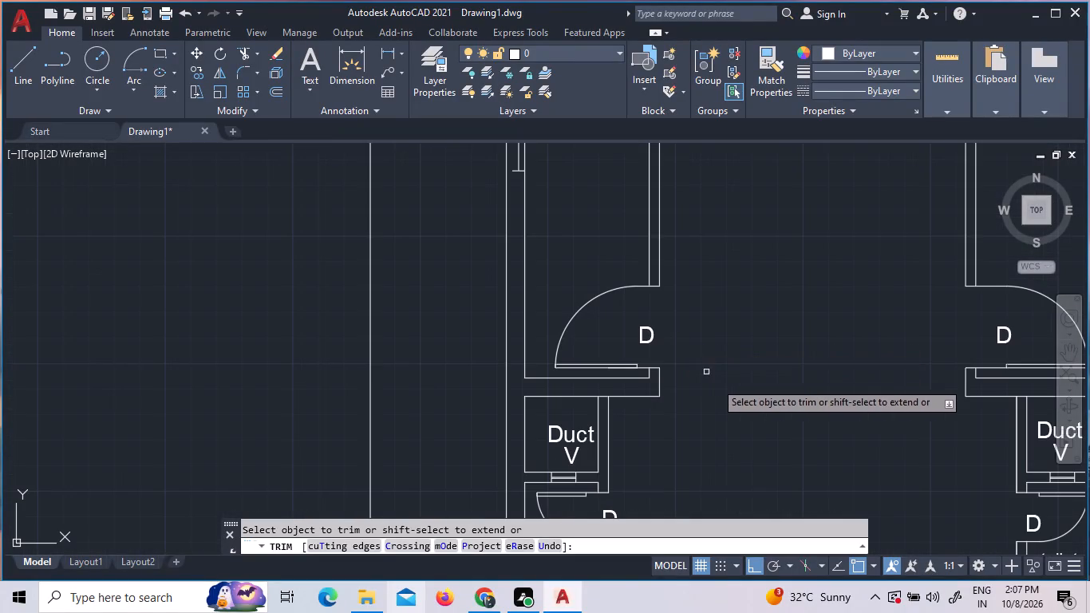
{"action": "scroll", "coordinate": [721, 409], "scroll_direction": "down", "scroll_amount": 2}
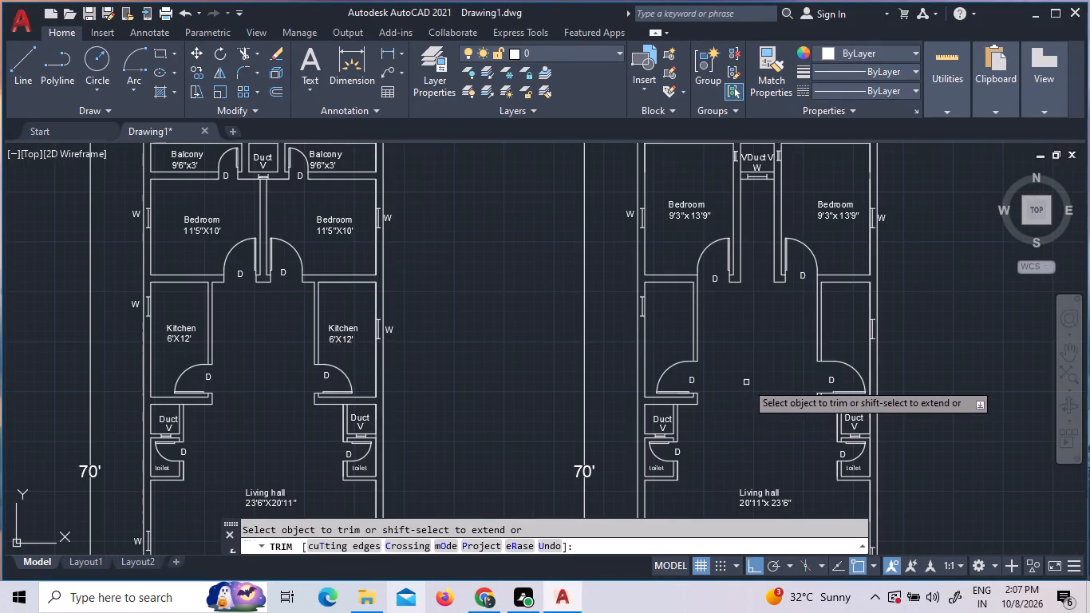
{"action": "middle_click_drag", "start_coordinate": [746, 382], "coordinate": [672, 337]}
{"action": "key", "text": "Escape"}
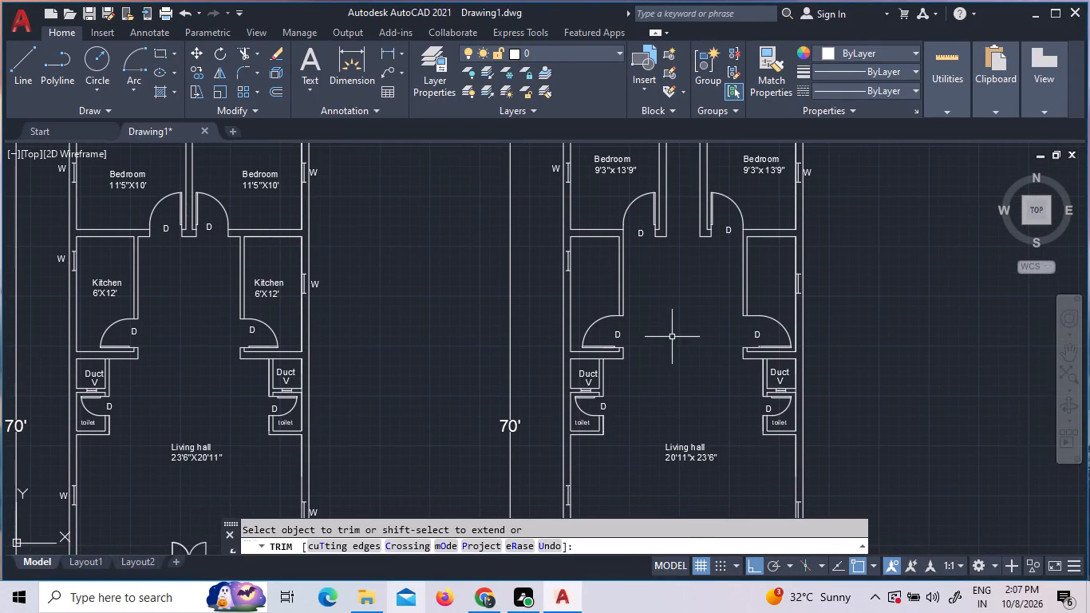
Copy the adjacent plan's kitchen label horizontally into both unlabelled rooms between the bedrooms and the ducts.
{"action": "left_click", "coordinate": [274, 290]}
{"action": "right_click", "coordinate": [271, 289]}
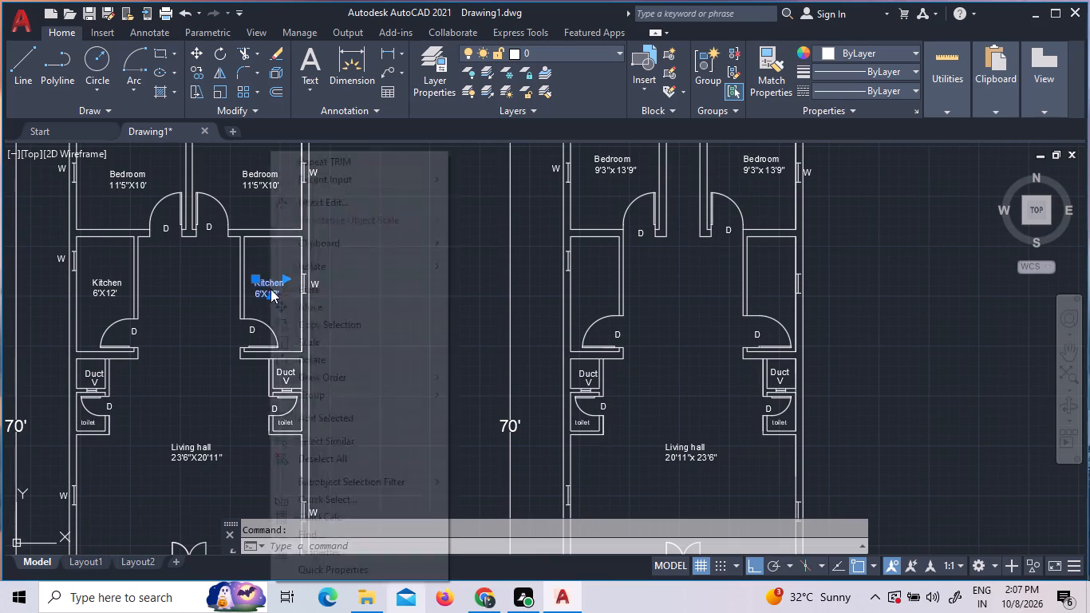
{"action": "left_click", "coordinate": [304, 322]}
{"action": "left_click", "coordinate": [278, 291]}
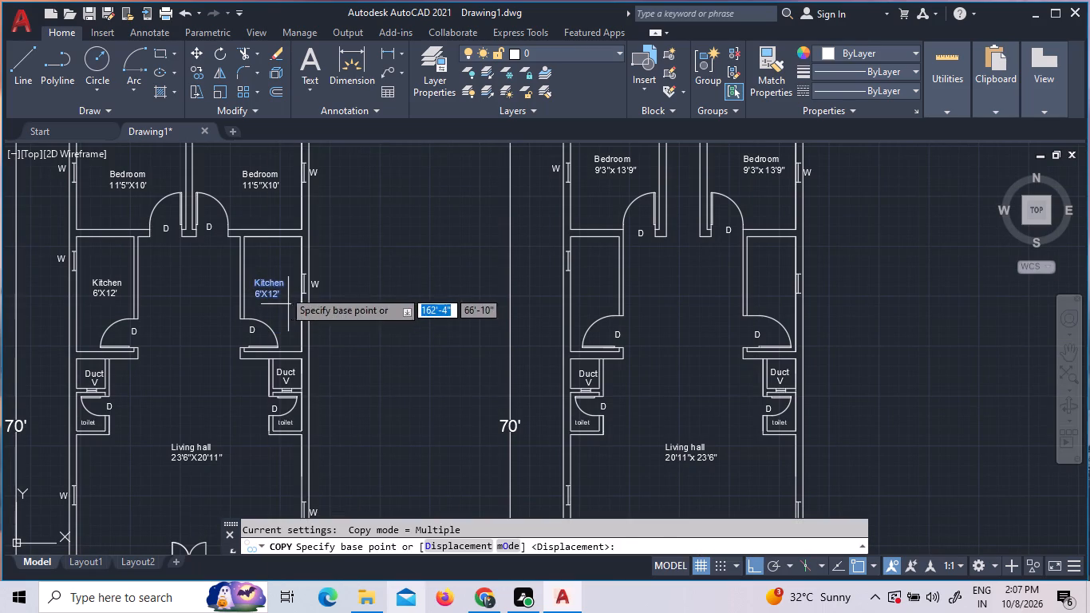
{"action": "left_click", "coordinate": [608, 262]}
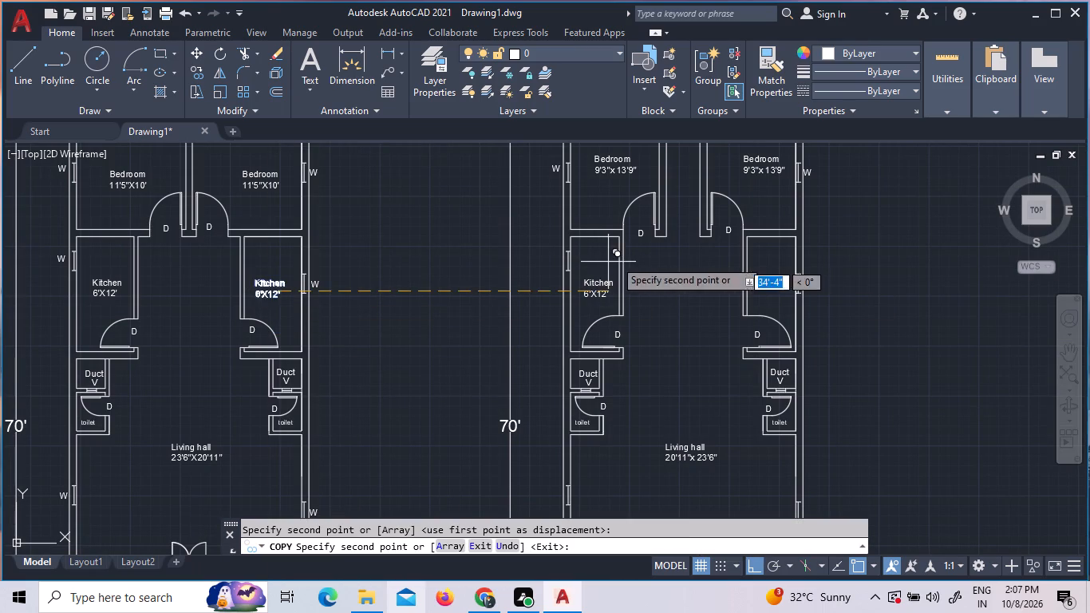
{"action": "left_click", "coordinate": [782, 271]}
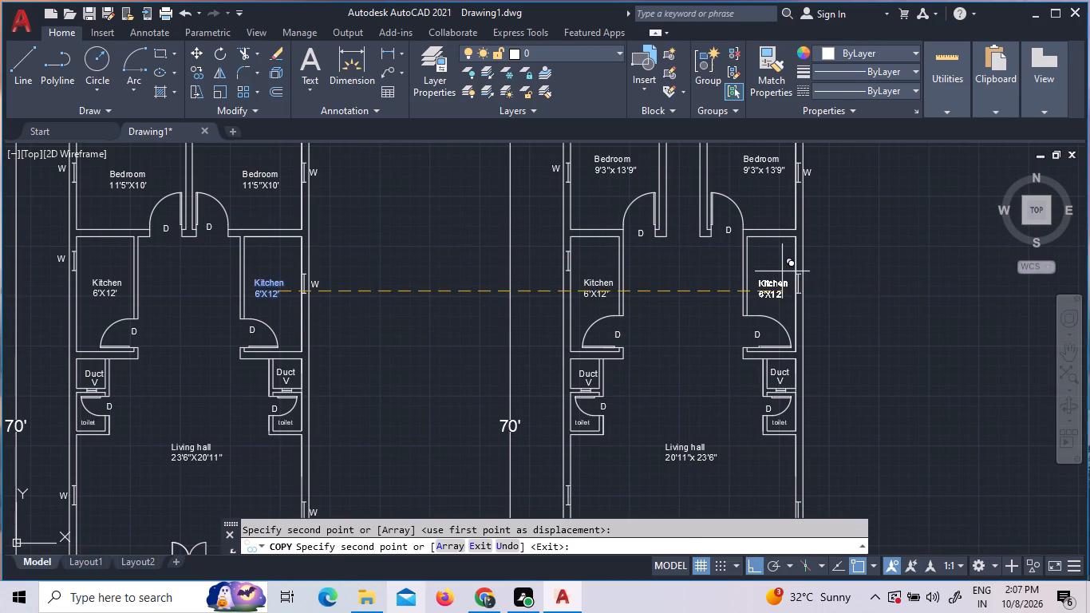
{"action": "key", "text": "Escape"}
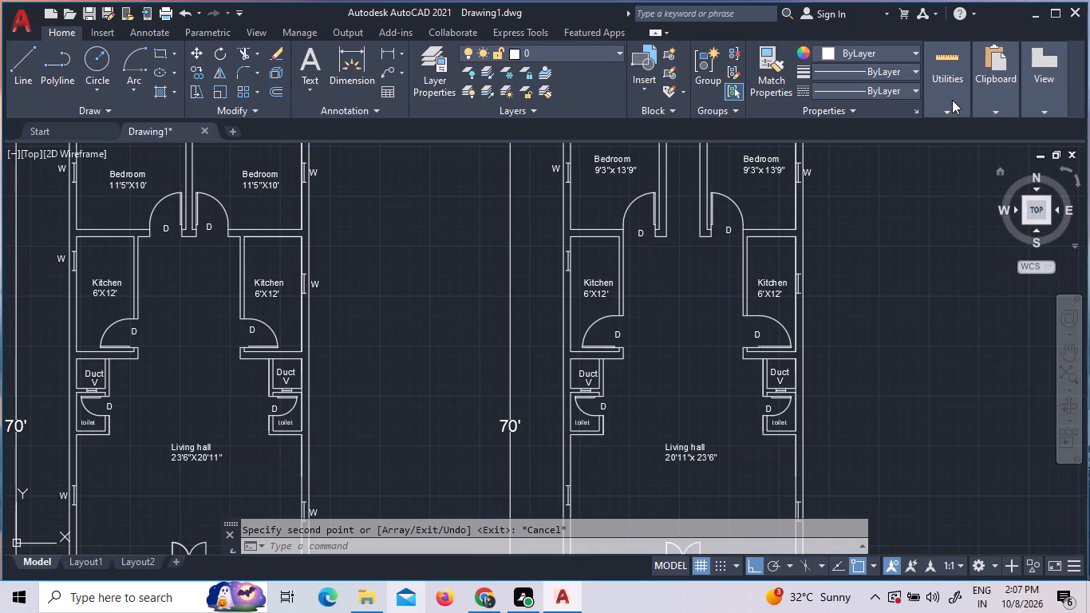
Measure the interior width and length of the kitchen with the newly fitted door using Quick measure.
{"action": "left_click", "coordinate": [952, 100]}
{"action": "left_click", "coordinate": [950, 138]}
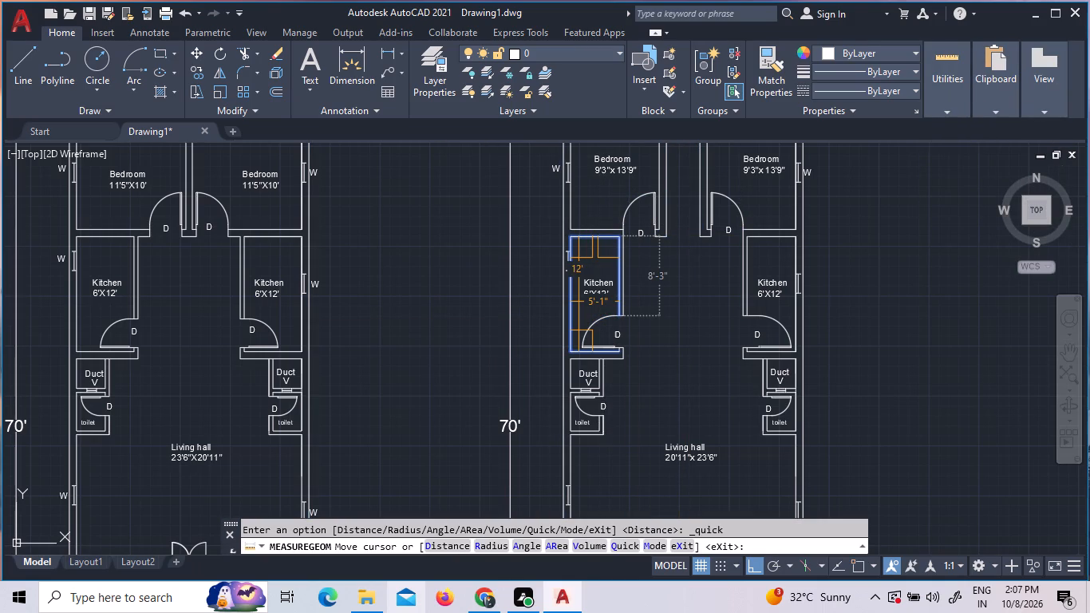
{"action": "key", "text": "Escape"}
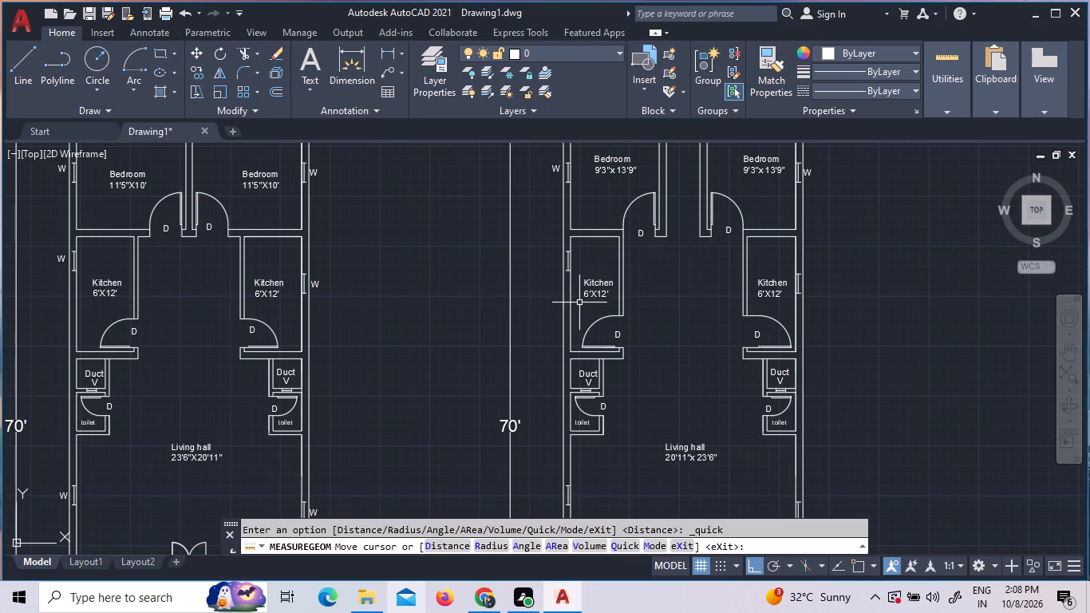
Replace the 6 with 5'1" in the size line of the label in the kitchen with the newly fitted door.
{"action": "scroll", "coordinate": [590, 290], "scroll_direction": "up", "scroll_amount": 4}
{"action": "triple_click", "coordinate": [572, 308]}
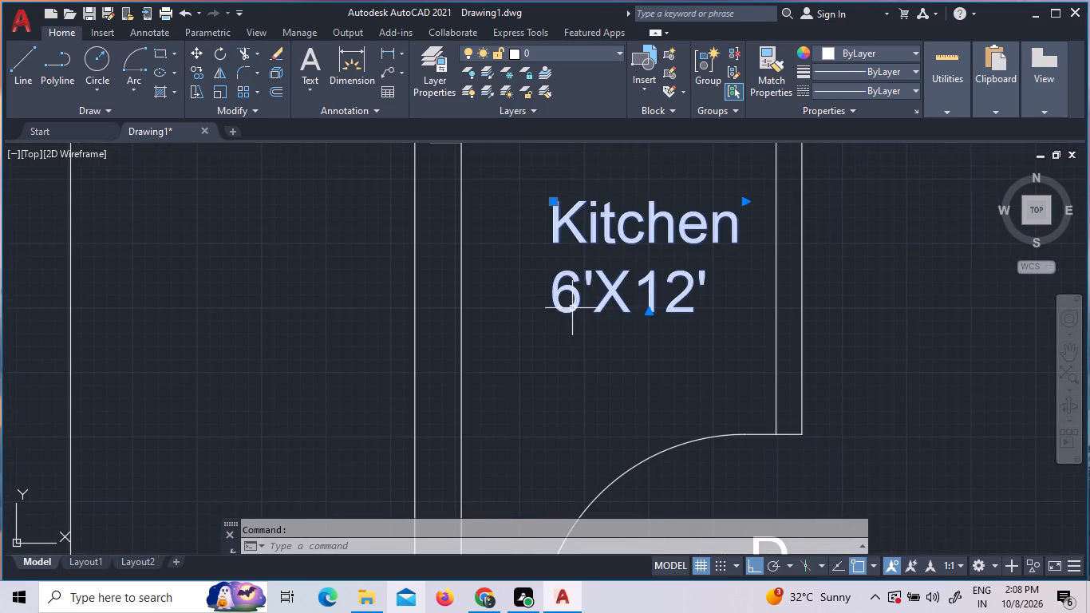
{"action": "left_click", "coordinate": [572, 308]}
{"action": "double_click", "coordinate": [572, 308]}
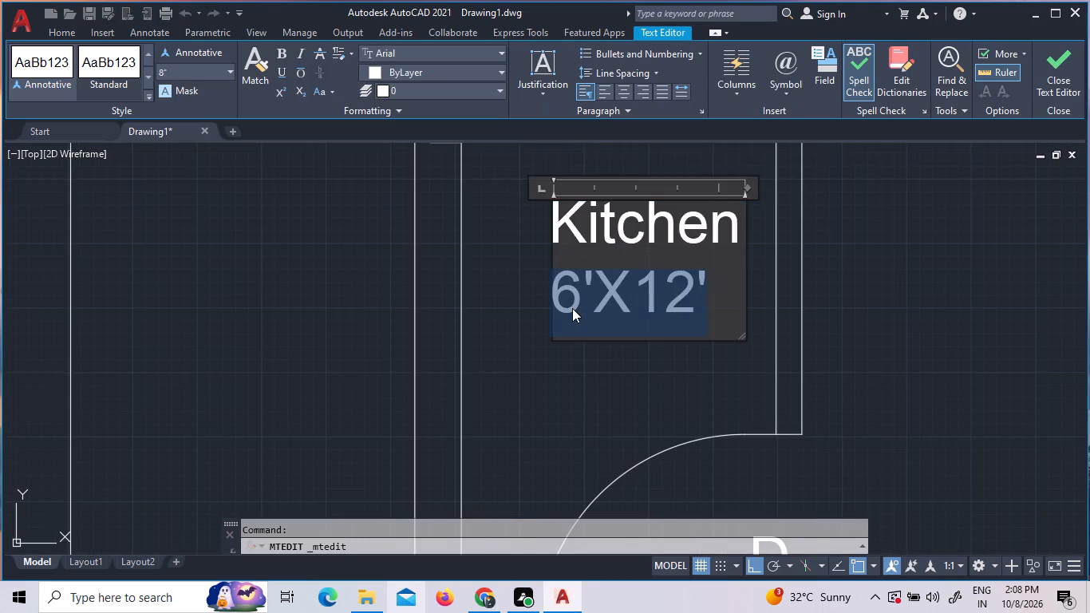
{"action": "left_click", "coordinate": [567, 306]}
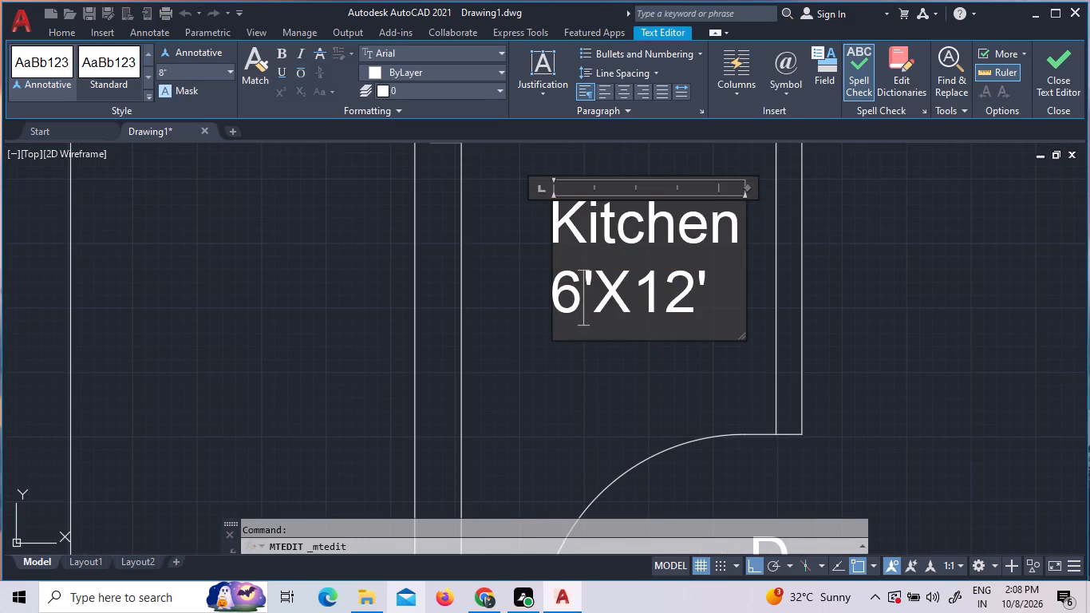
{"action": "key", "text": "BackSpace"}
{"action": "type", "text": "5'1\""}
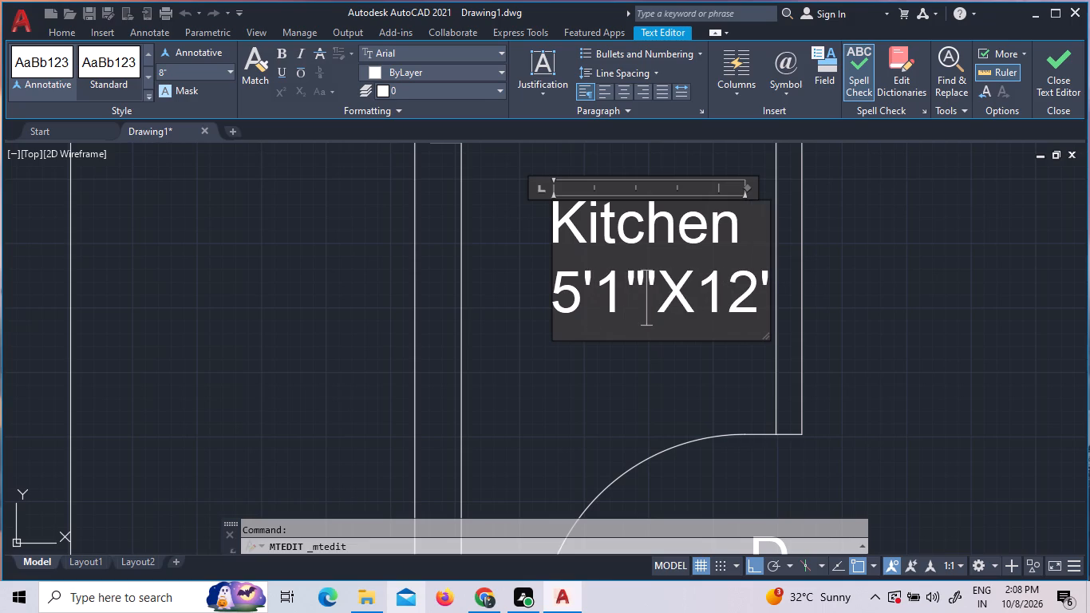
{"action": "left_click", "coordinate": [581, 369]}
{"action": "scroll", "coordinate": [561, 382], "scroll_direction": "down", "scroll_amount": 2}
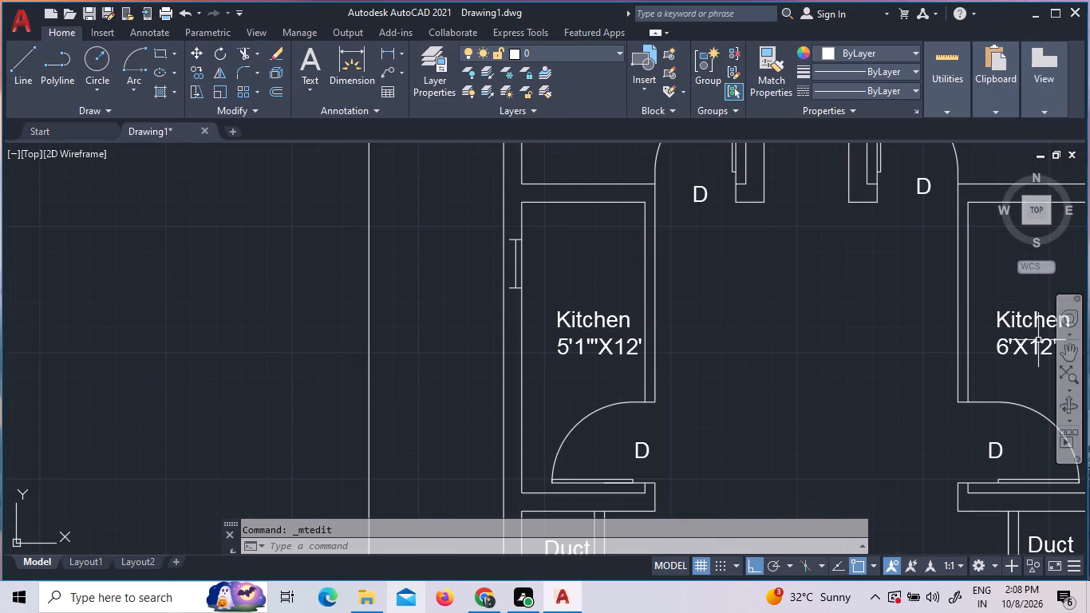
Replace the 6' with 5'1" in the size line of the fourth floor plan's other kitchen label.
{"action": "left_click", "coordinate": [1036, 338]}
{"action": "triple_click", "coordinate": [1018, 332]}
{"action": "left_click", "coordinate": [1021, 331]}
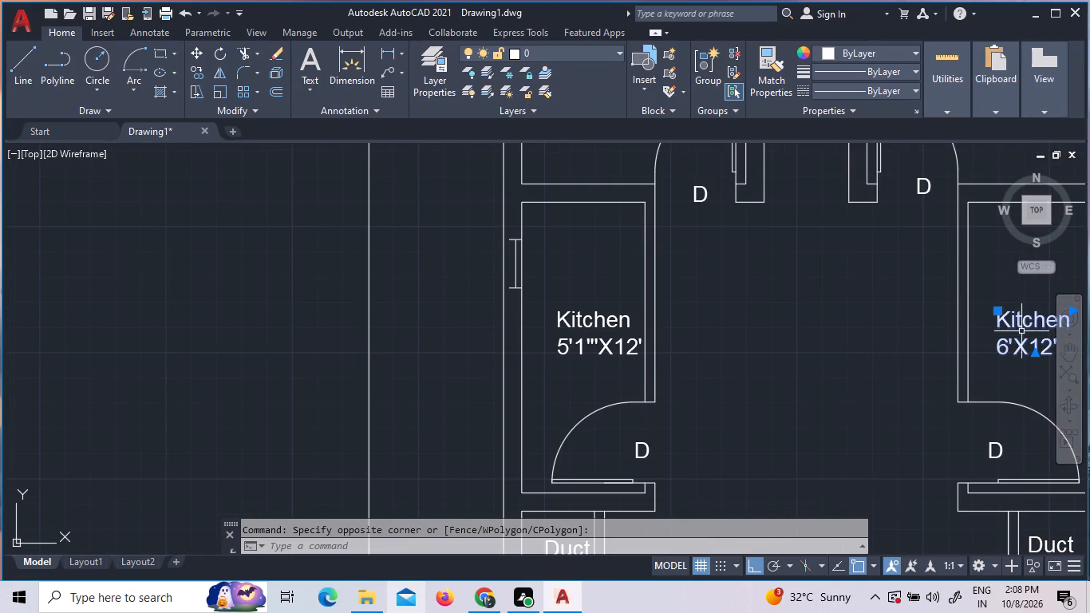
{"action": "triple_click", "coordinate": [1014, 327]}
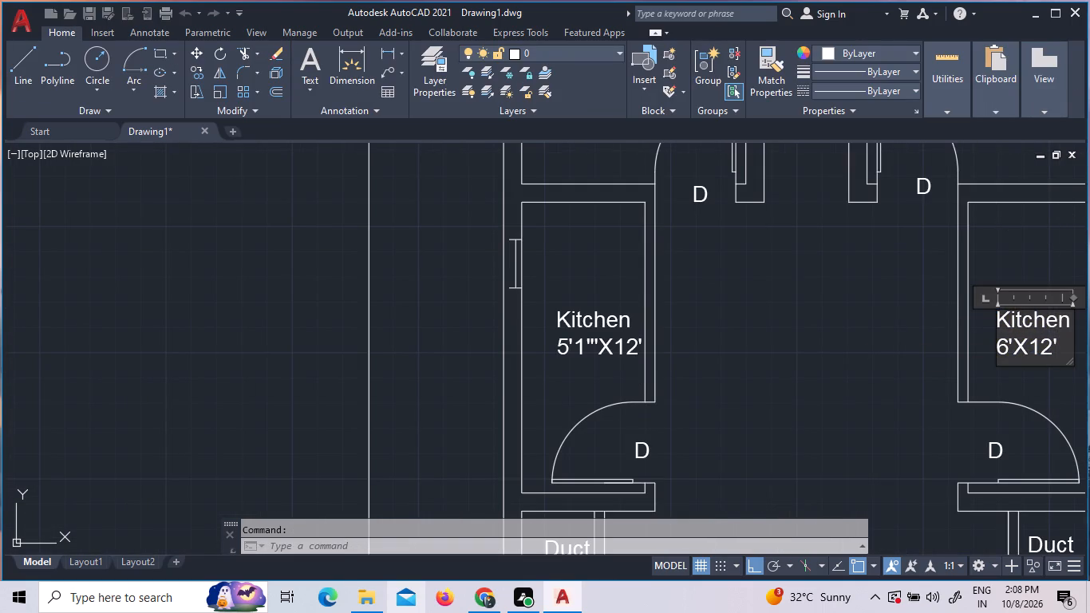
{"action": "left_click_drag", "start_coordinate": [1015, 349], "coordinate": [1001, 353]}
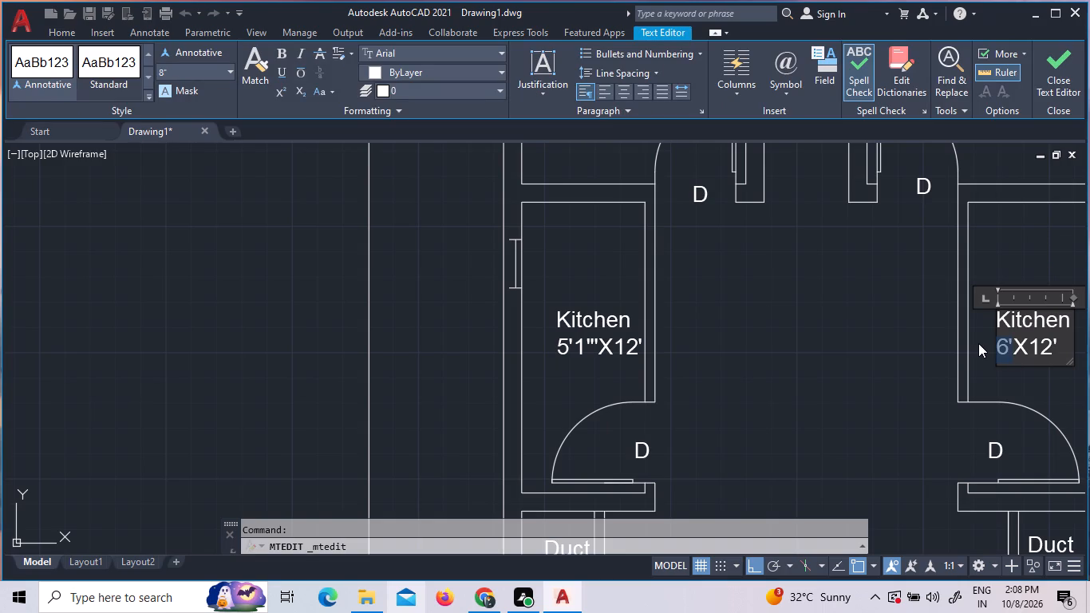
{"action": "type", "text": "5'1\""}
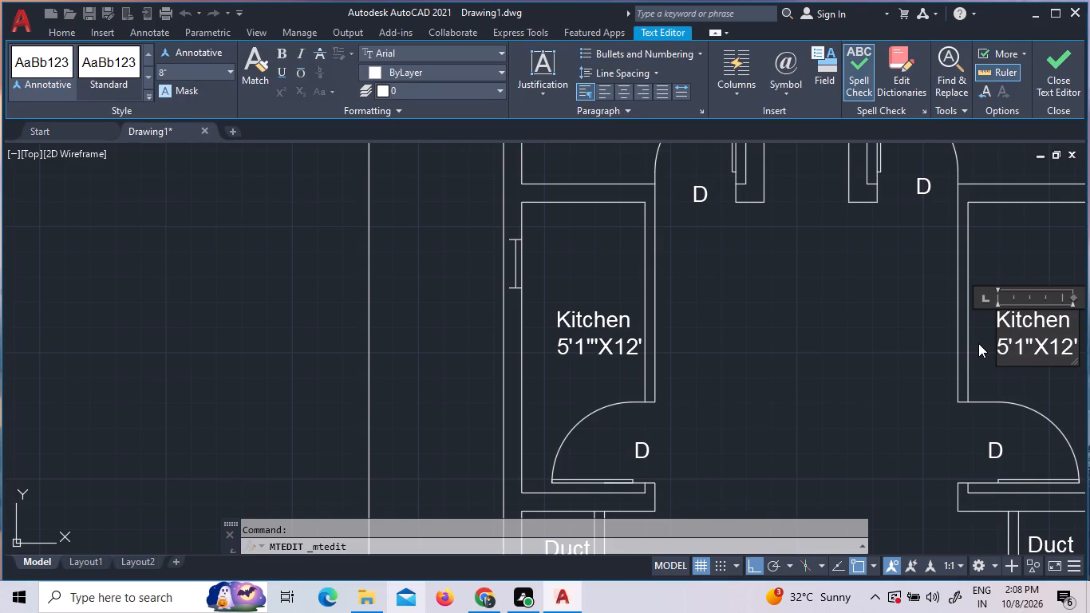
{"action": "left_click", "coordinate": [1024, 234]}
Rename the Drawing room label farther from the staircase as Bedroom in the fourth floor plan, keeping its size line.
{"action": "scroll", "coordinate": [1001, 235], "scroll_direction": "down", "scroll_amount": 3}
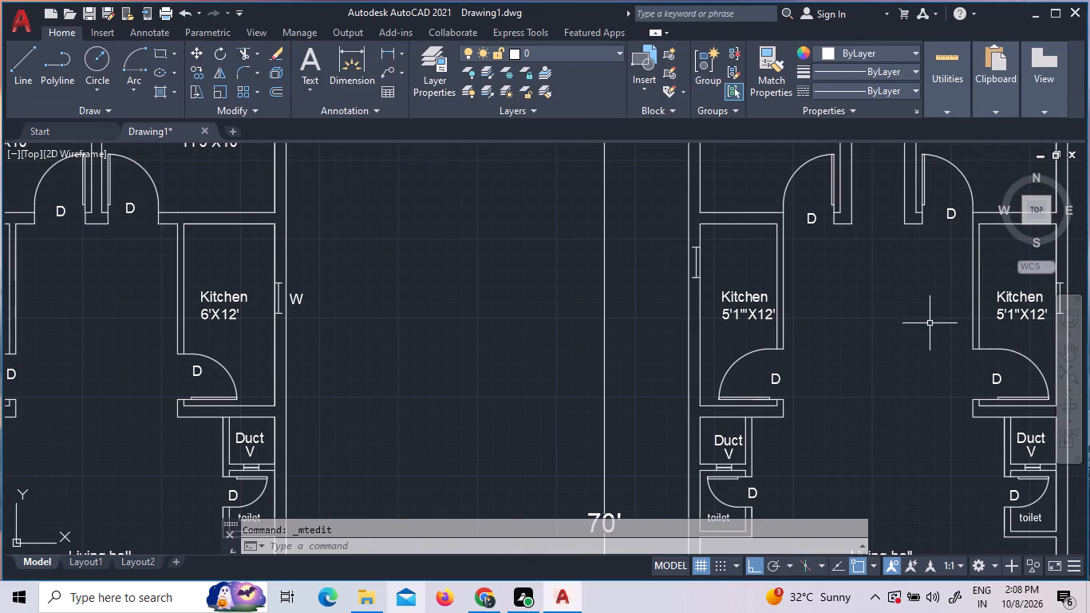
{"action": "scroll", "coordinate": [922, 337], "scroll_direction": "down", "scroll_amount": 2}
{"action": "middle_click_drag", "start_coordinate": [918, 340], "coordinate": [662, 346]}
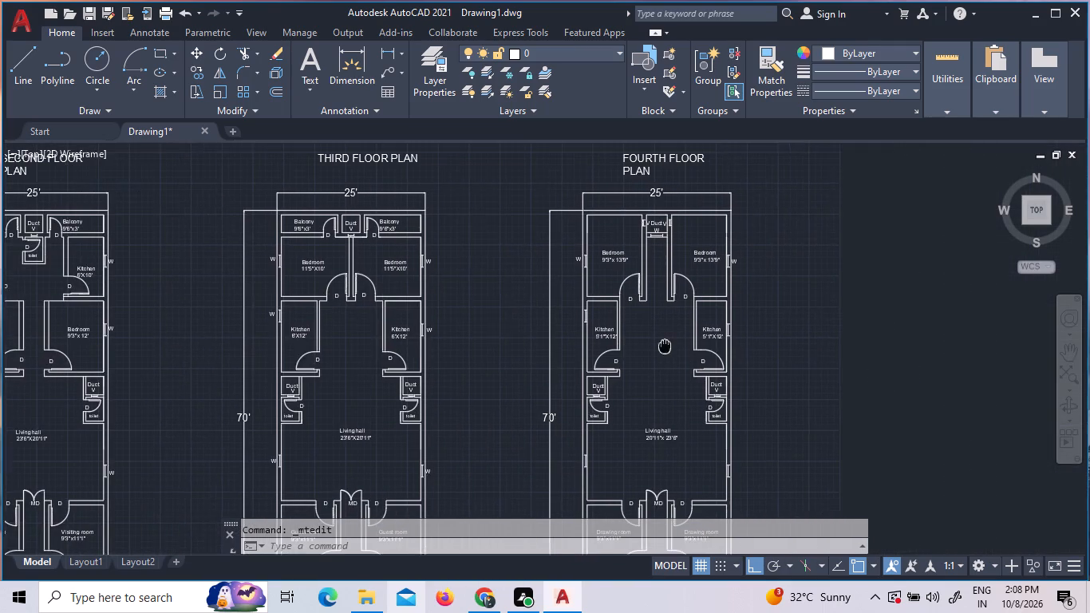
{"action": "middle_click_drag", "start_coordinate": [662, 346], "coordinate": [661, 346]}
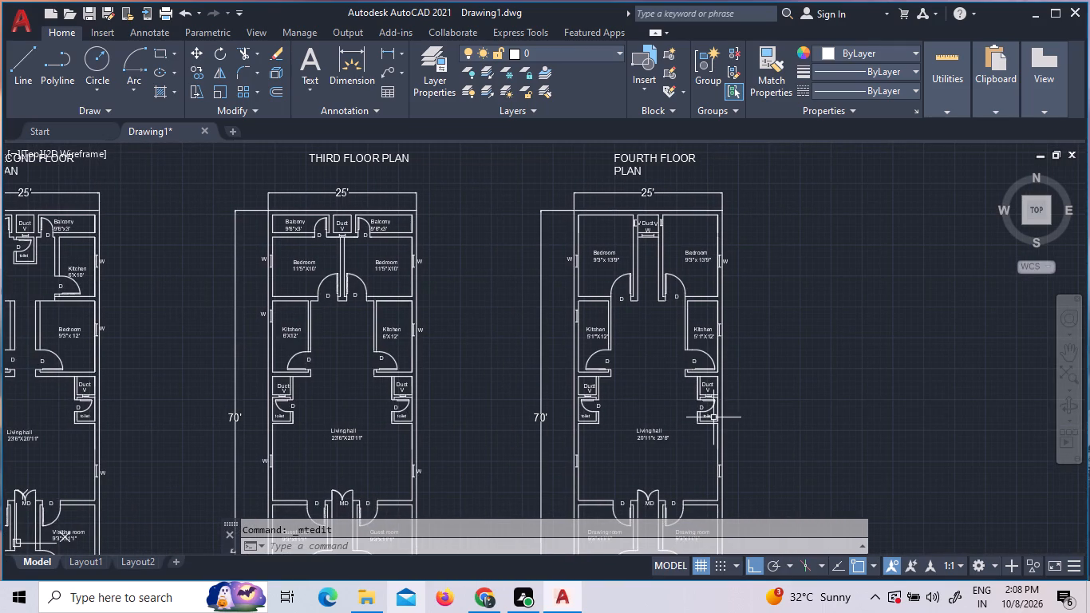
{"action": "scroll", "coordinate": [713, 417], "scroll_direction": "up", "scroll_amount": 1}
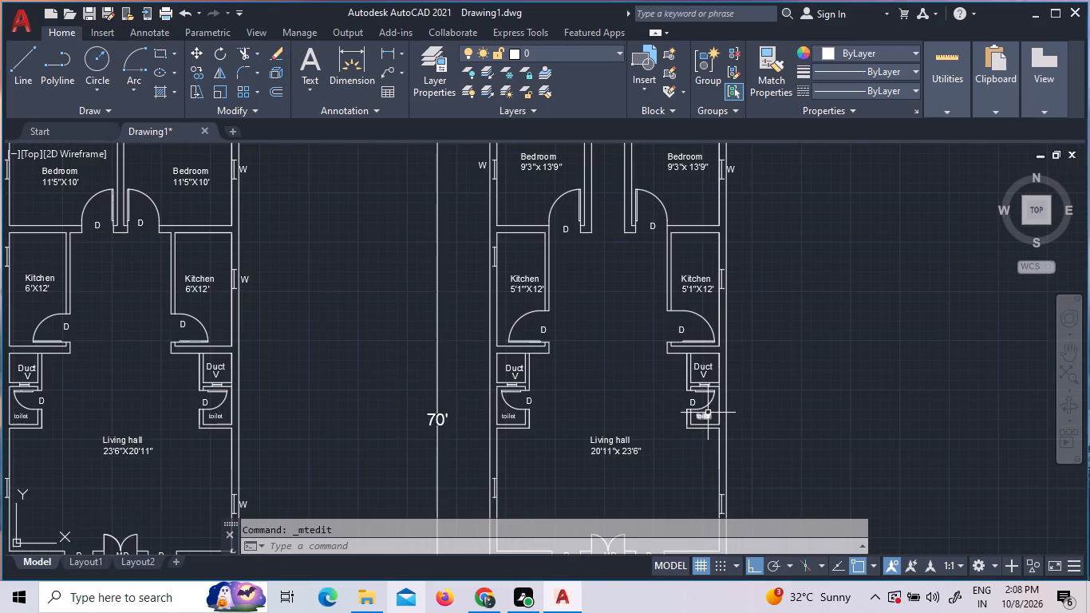
{"action": "scroll", "coordinate": [639, 378], "scroll_direction": "down", "scroll_amount": 2}
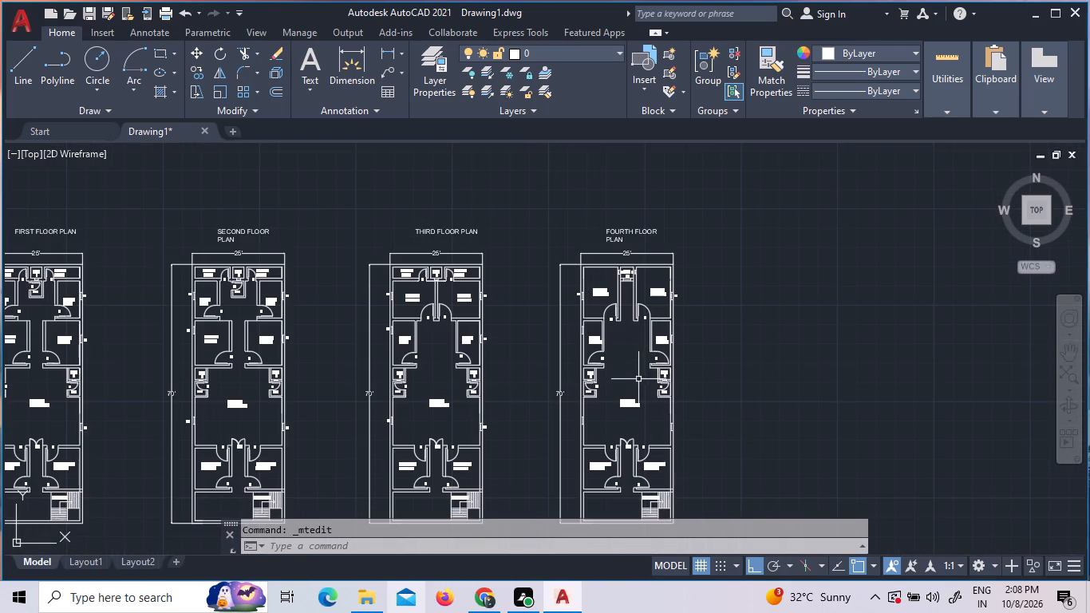
{"action": "scroll", "coordinate": [622, 501], "scroll_direction": "up", "scroll_amount": 3}
{"action": "scroll", "coordinate": [583, 436], "scroll_direction": "up", "scroll_amount": 3}
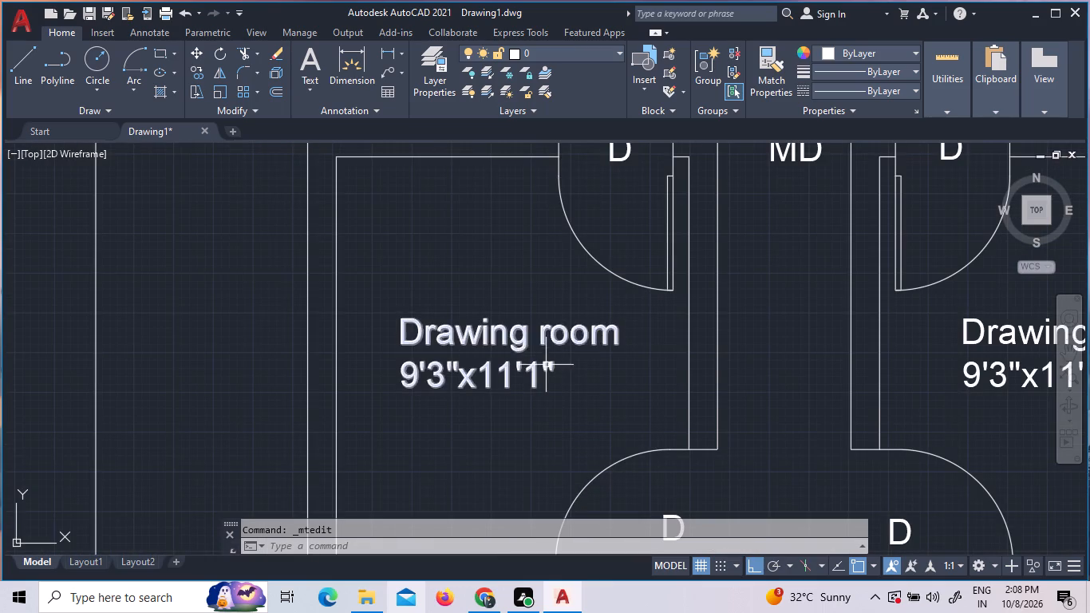
{"action": "left_click", "coordinate": [530, 342]}
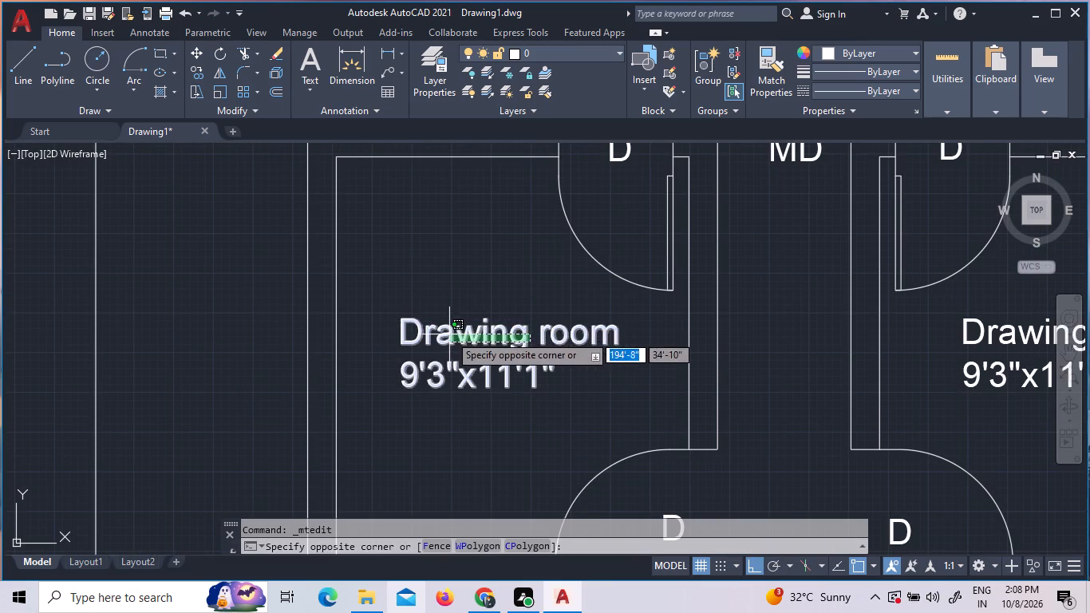
{"action": "triple_click", "coordinate": [449, 334]}
{"action": "double_click", "coordinate": [449, 334]}
{"action": "triple_click", "coordinate": [449, 334]}
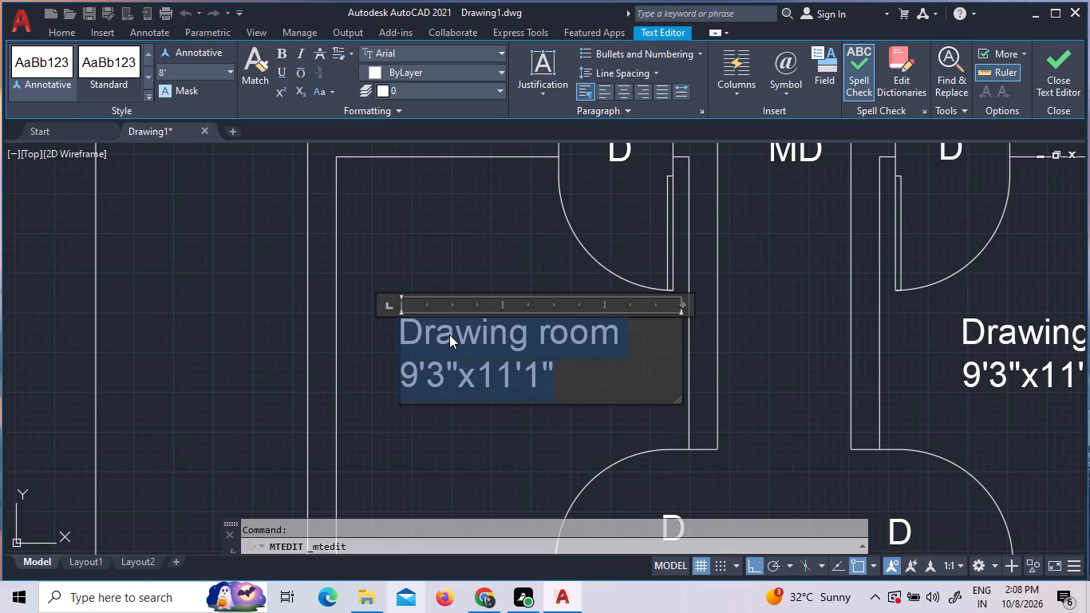
{"action": "left_click", "coordinate": [449, 334]}
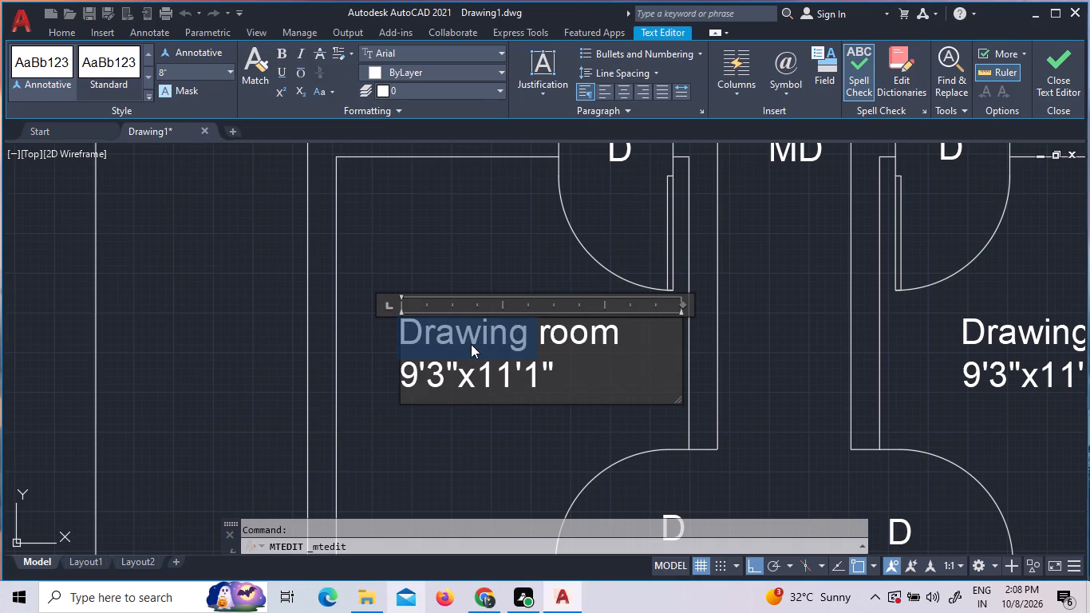
{"action": "type", "text": "BEDR"}
{"action": "key", "text": "BackSpace"}
{"action": "key", "text": "BackSpace"}
{"action": "key", "text": "BackSpace"}
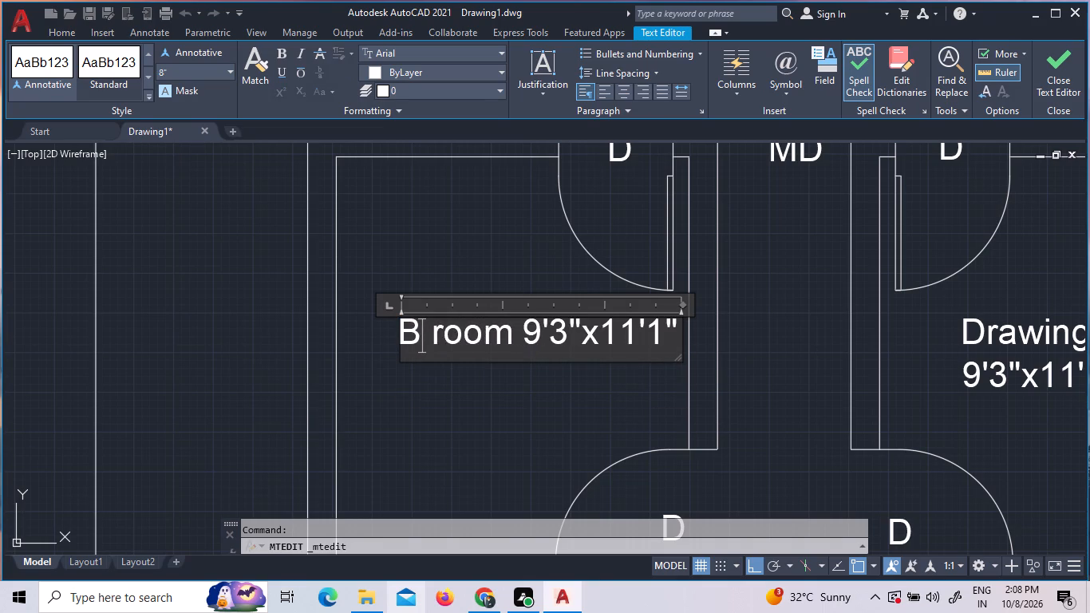
{"action": "type", "text": "edroom"}
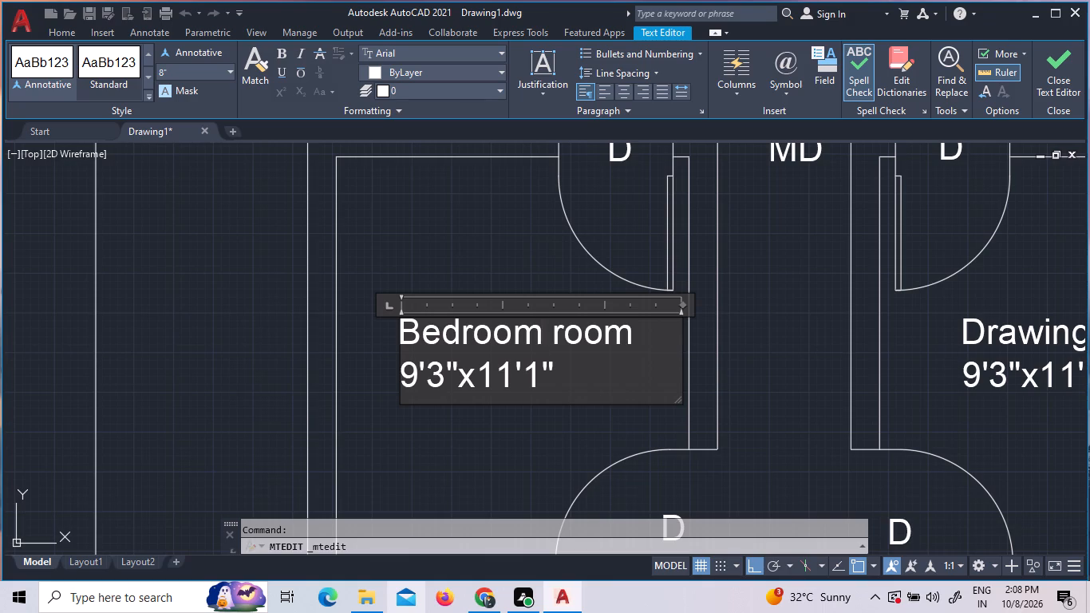
{"action": "left_click_drag", "start_coordinate": [639, 337], "coordinate": [550, 331]}
{"action": "key", "text": "BackSpace"}
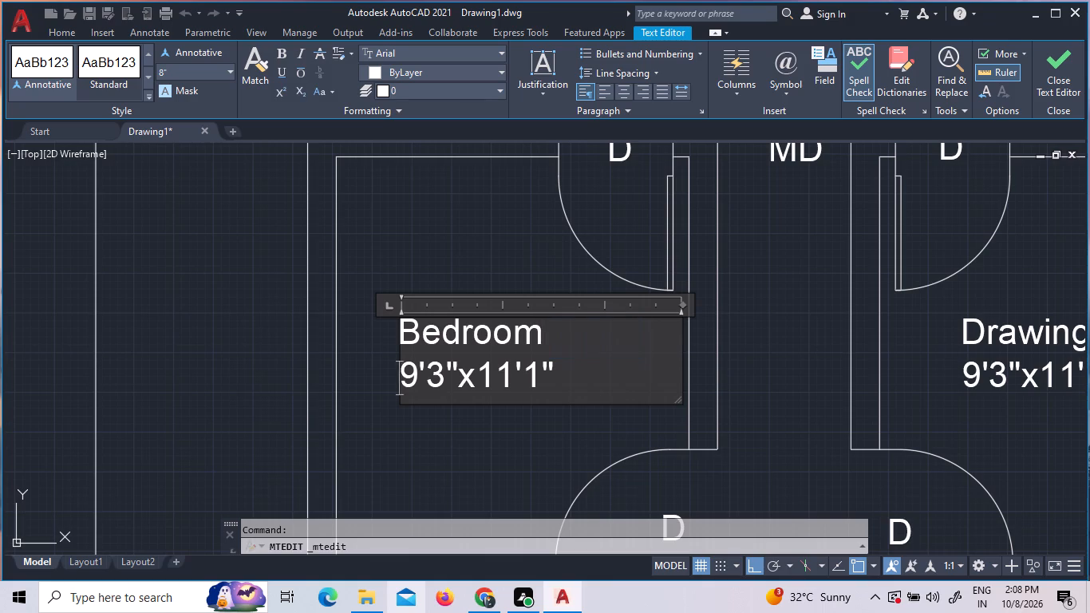
{"action": "left_click", "coordinate": [546, 276]}
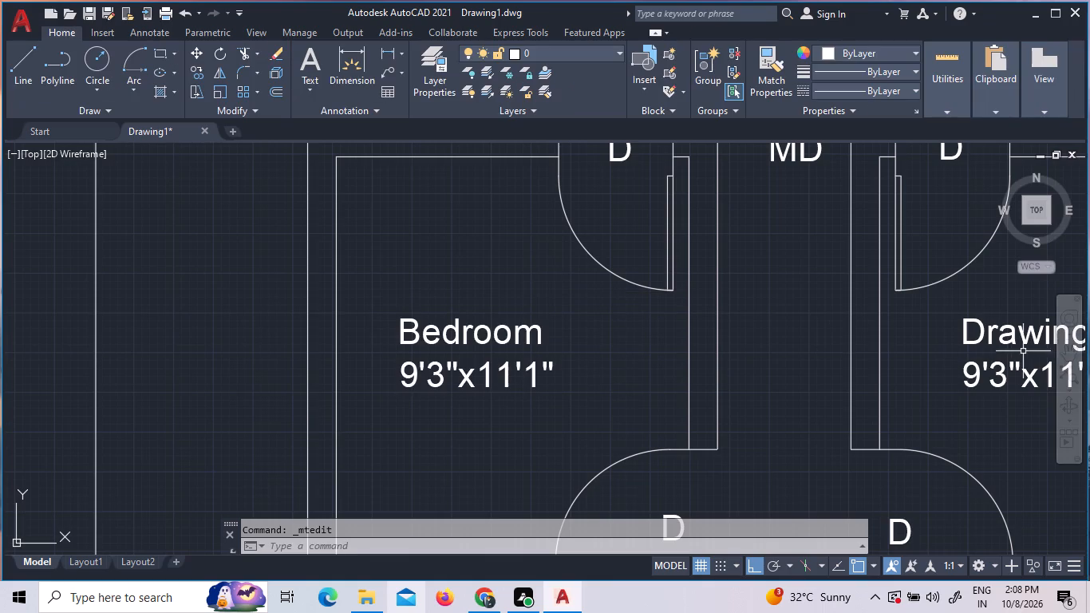
Replace the word Drawing with Bed in the fourth floor plan's remaining Drawing room label, nearer the staircase.
{"action": "triple_click", "coordinate": [1022, 338]}
{"action": "left_click", "coordinate": [1021, 338]}
{"action": "scroll", "coordinate": [1020, 335], "scroll_direction": "down", "scroll_amount": 1}
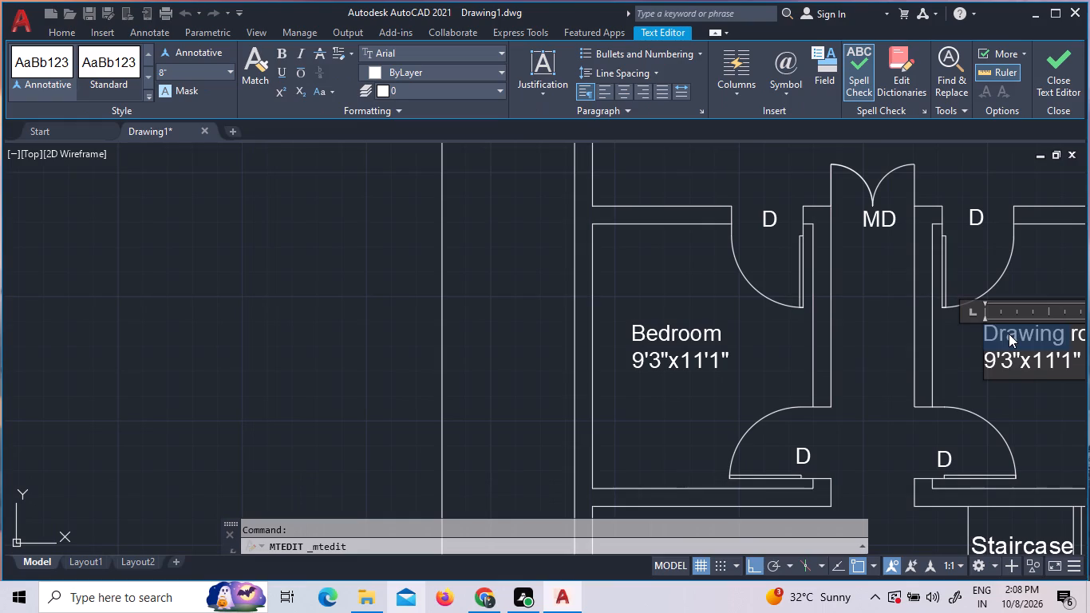
{"action": "key", "text": "b"}
{"action": "type", "text": "ed"}
{"action": "scroll", "coordinate": [1029, 366], "scroll_direction": "down", "scroll_amount": 2}
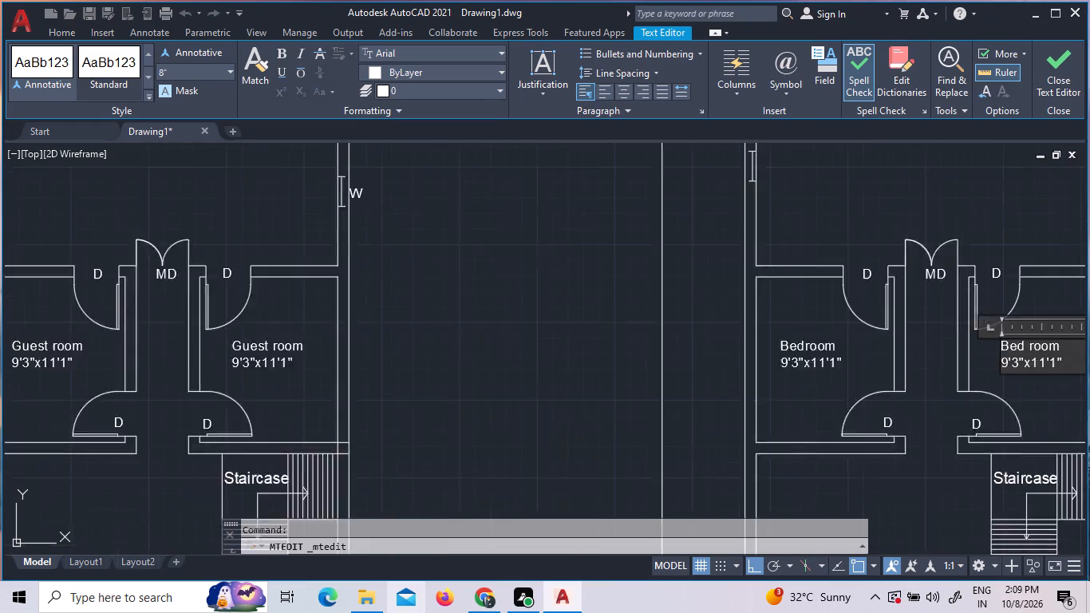
{"action": "middle_click_drag", "start_coordinate": [1001, 376], "coordinate": [816, 393]}
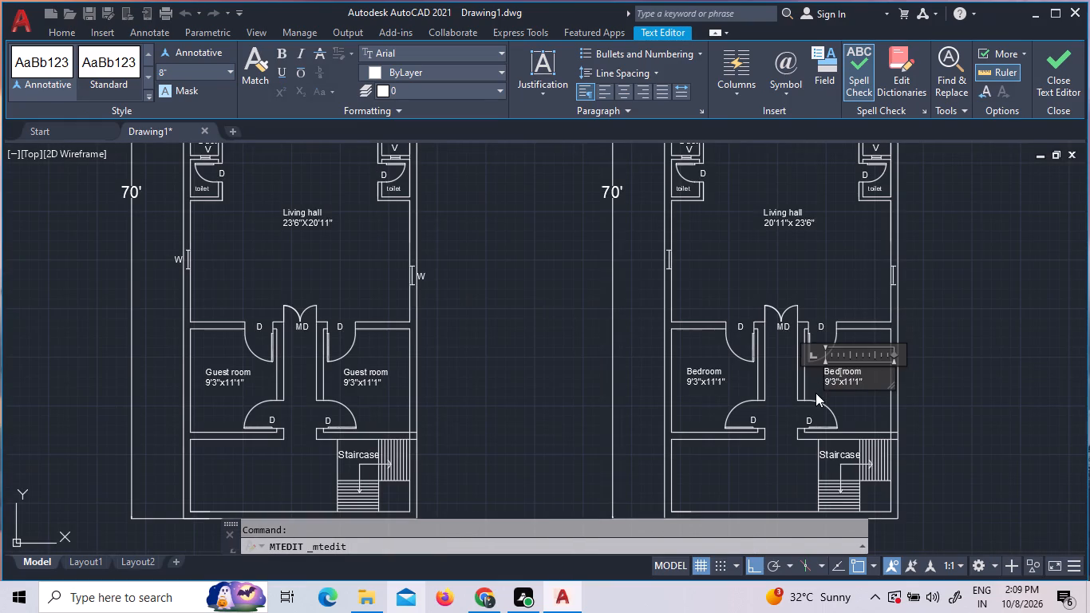
{"action": "scroll", "coordinate": [881, 317], "scroll_direction": "up", "scroll_amount": 1}
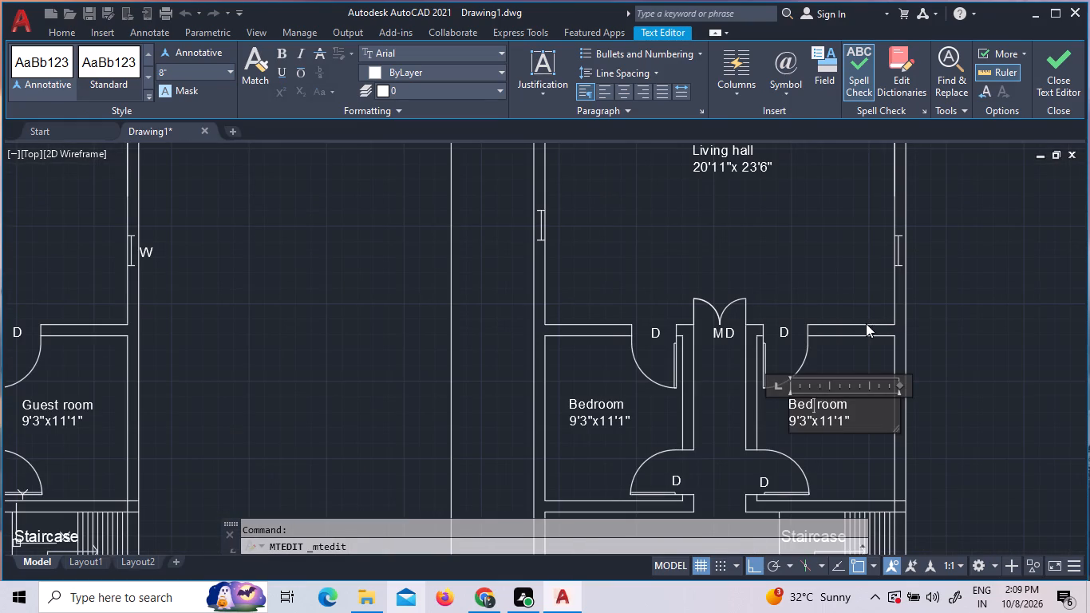
{"action": "scroll", "coordinate": [849, 370], "scroll_direction": "down", "scroll_amount": 1}
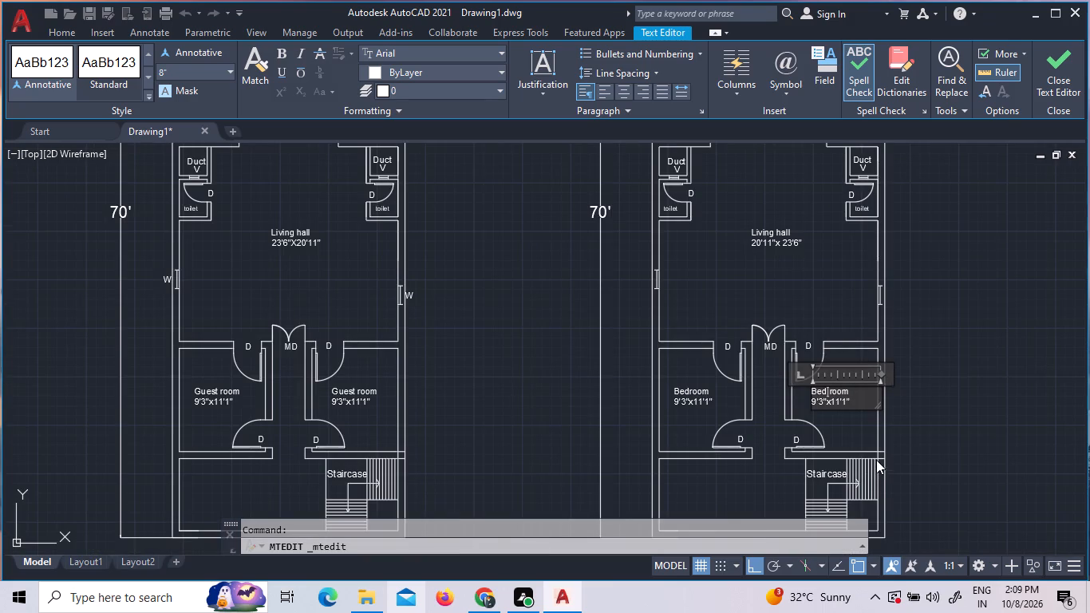
{"action": "scroll", "coordinate": [875, 458], "scroll_direction": "down", "scroll_amount": 2}
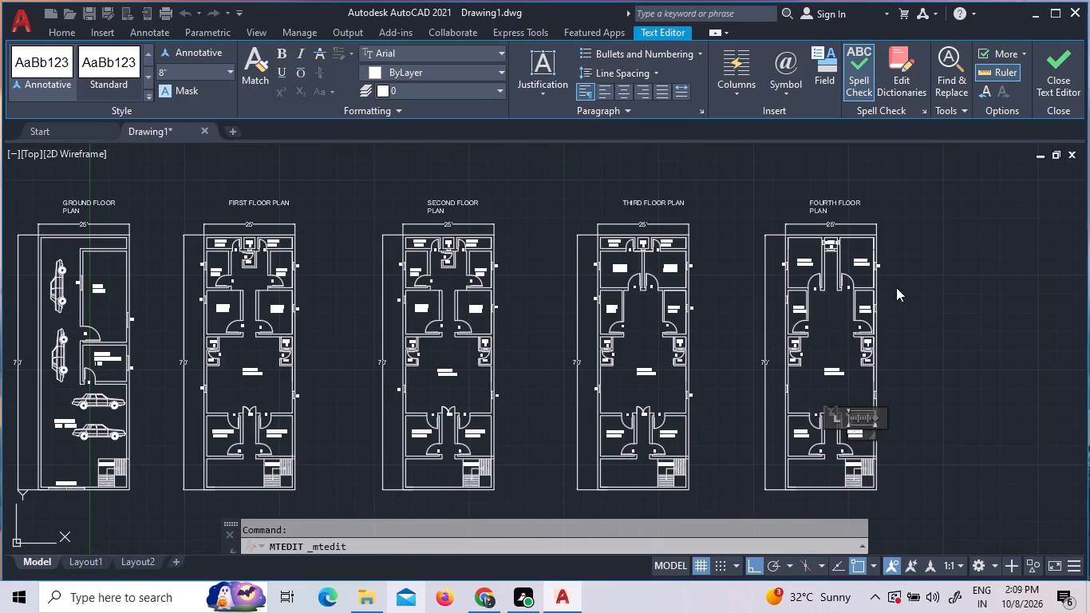
{"action": "scroll", "coordinate": [902, 291], "scroll_direction": "up", "scroll_amount": 2}
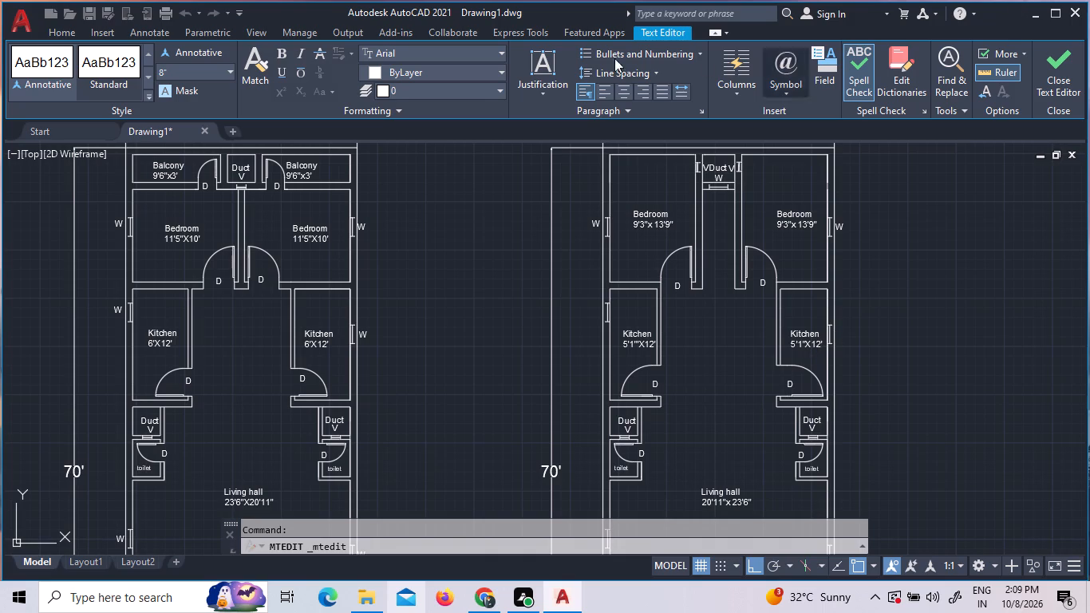
{"action": "left_click", "coordinate": [37, 259]}
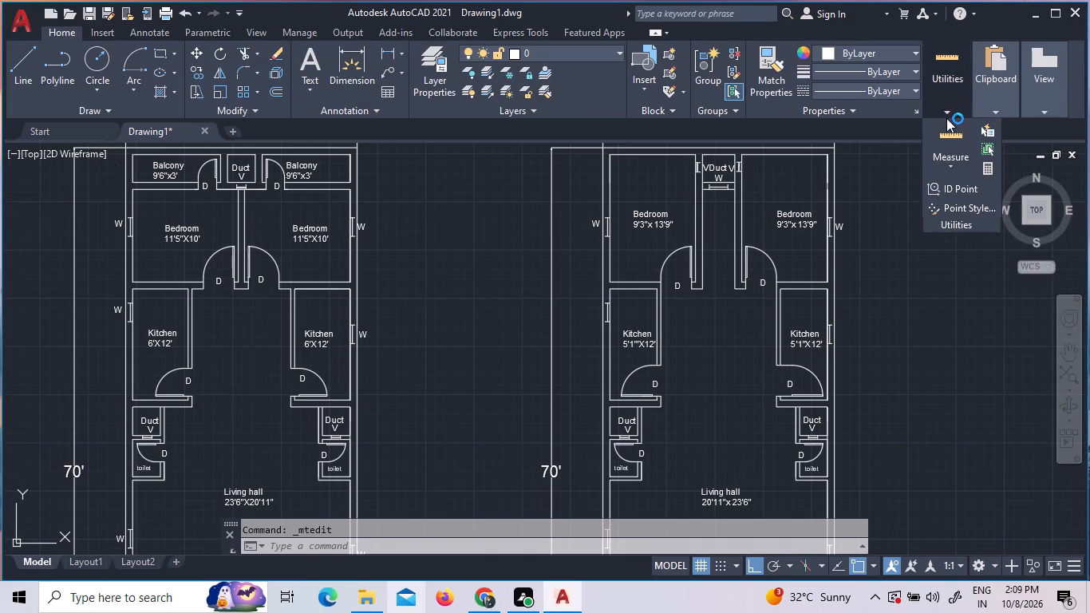
Check the living hall's width in the fourth floor plan with Quick measure.
{"action": "left_click", "coordinate": [946, 142]}
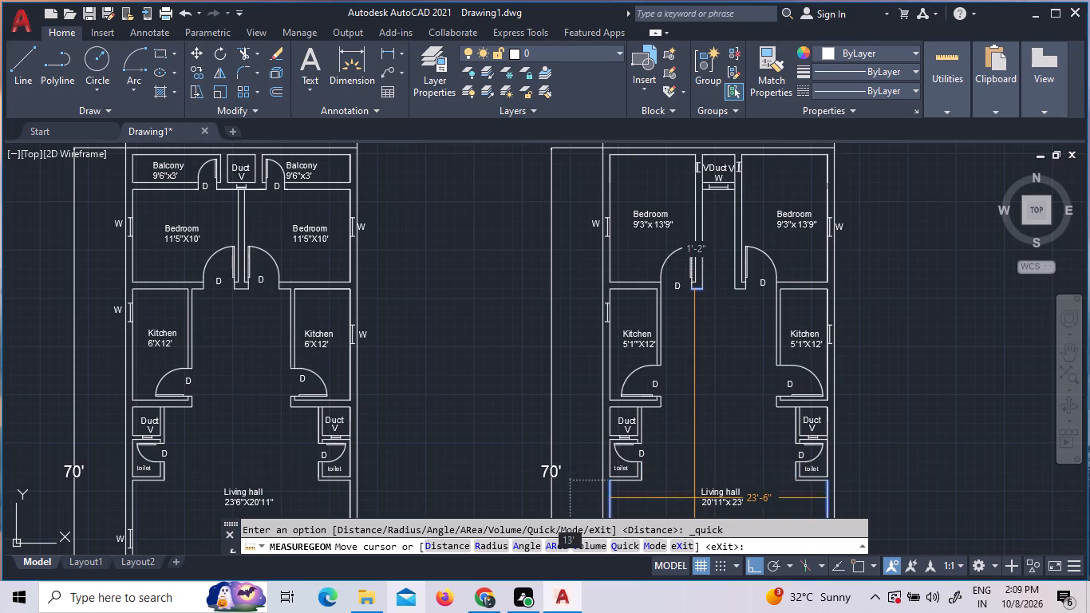
{"action": "scroll", "coordinate": [694, 499], "scroll_direction": "down", "scroll_amount": 3}
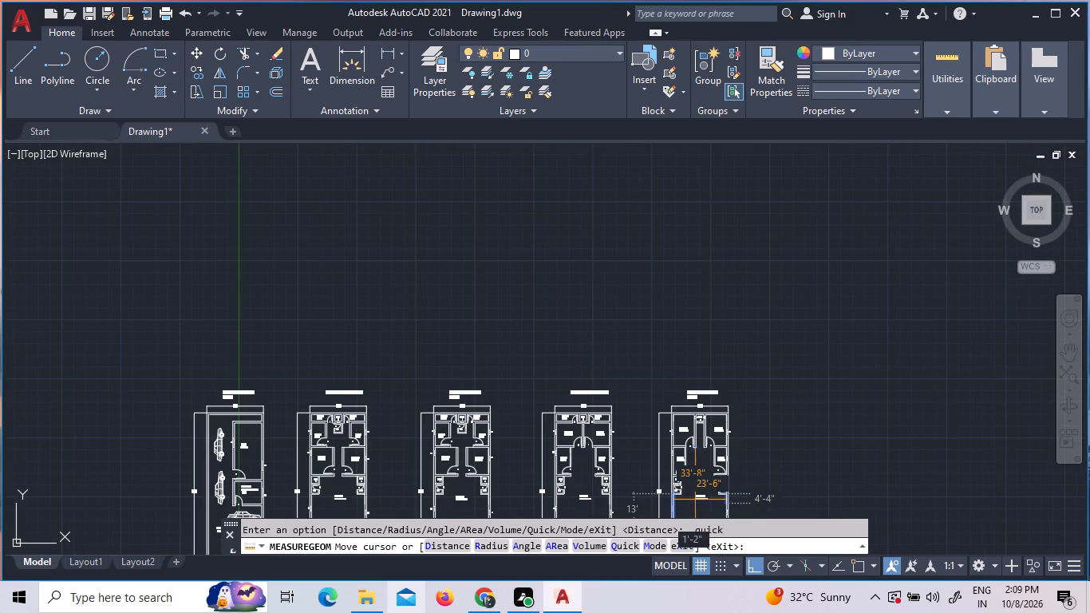
{"action": "middle_click_drag", "start_coordinate": [692, 518], "coordinate": [697, 447]}
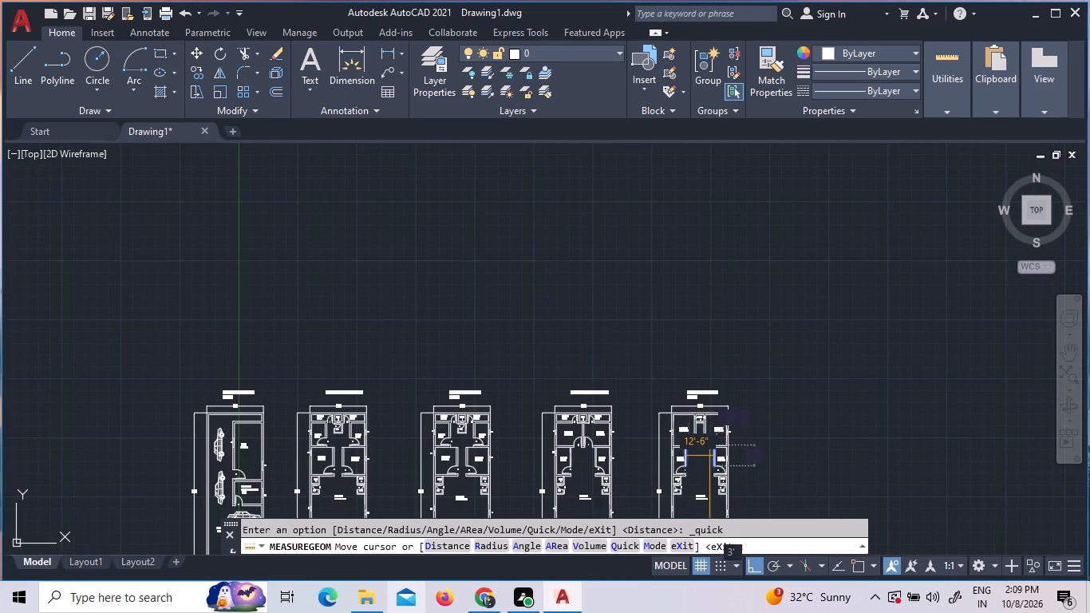
{"action": "key", "text": "Escape"}
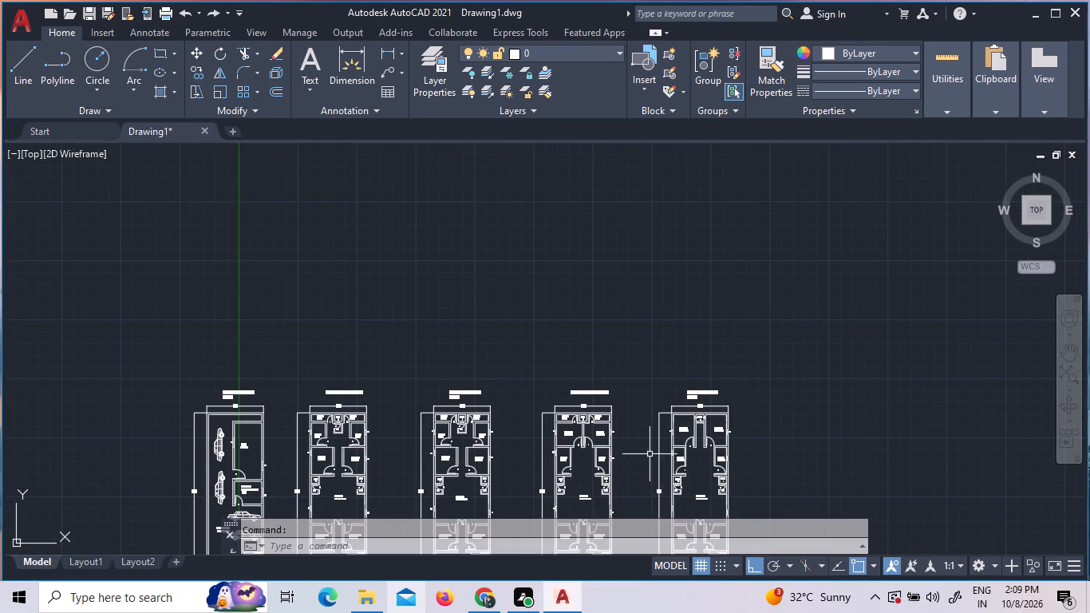
Frame all five floor plans in a zoom window and examine the fourth floor plan's relabelled bedrooms.
{"action": "middle_click_drag", "start_coordinate": [691, 466], "coordinate": [715, 299]}
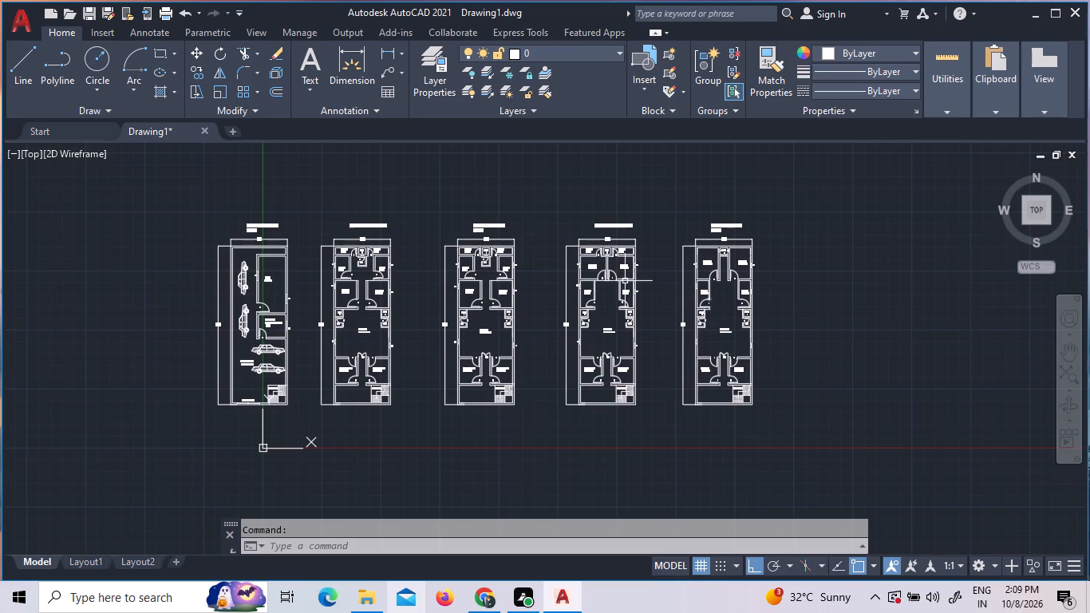
{"action": "key", "text": "z"}
{"action": "key", "text": "Return"}
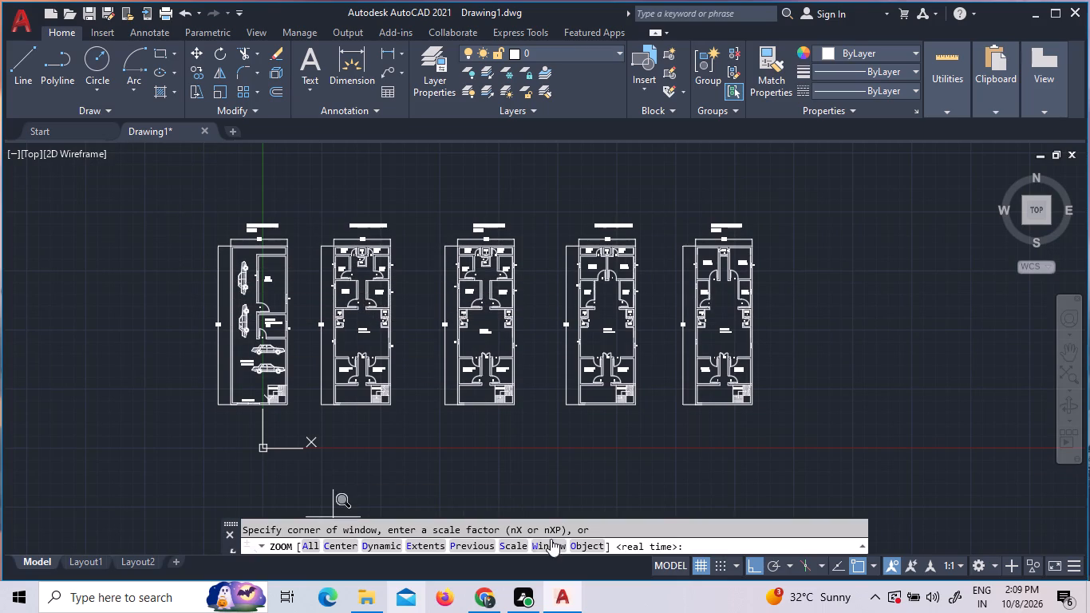
{"action": "left_click", "coordinate": [551, 544]}
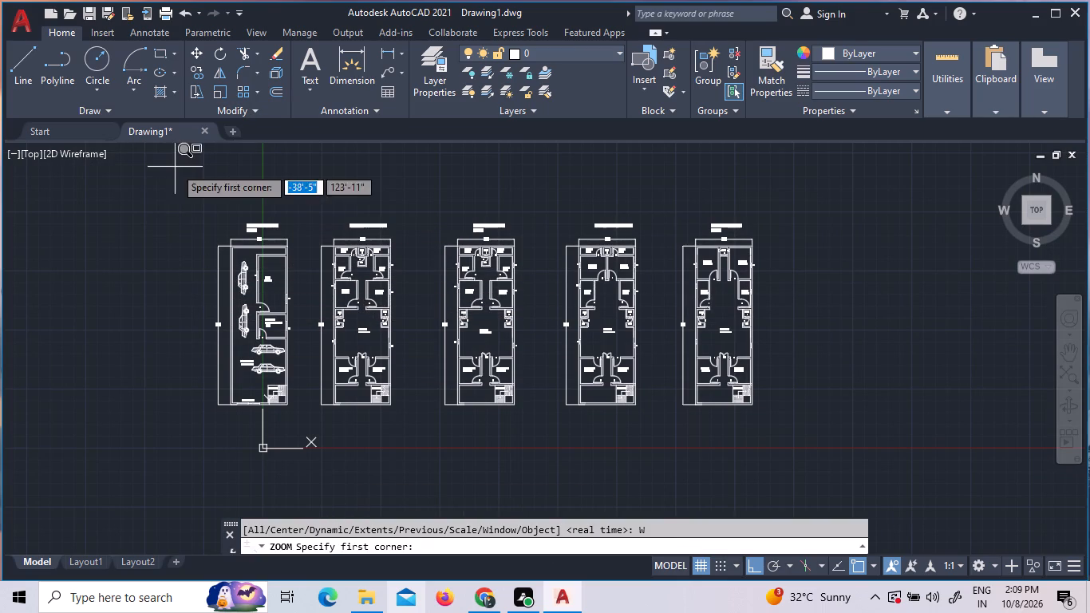
{"action": "left_click", "coordinate": [195, 213]}
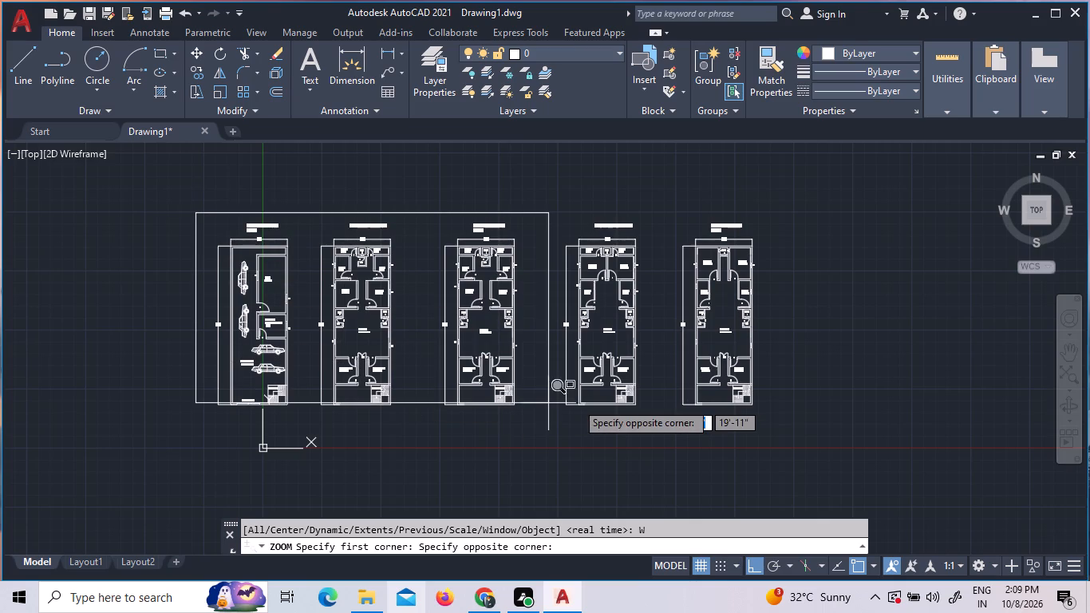
{"action": "left_click", "coordinate": [796, 412]}
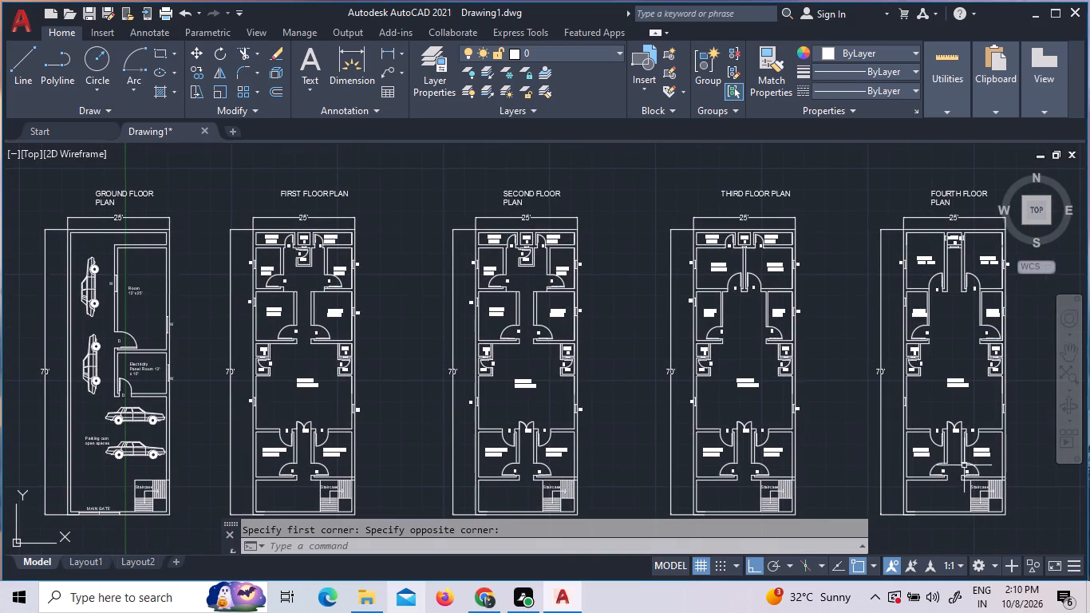
{"action": "scroll", "coordinate": [1028, 509], "scroll_direction": "up", "scroll_amount": 2}
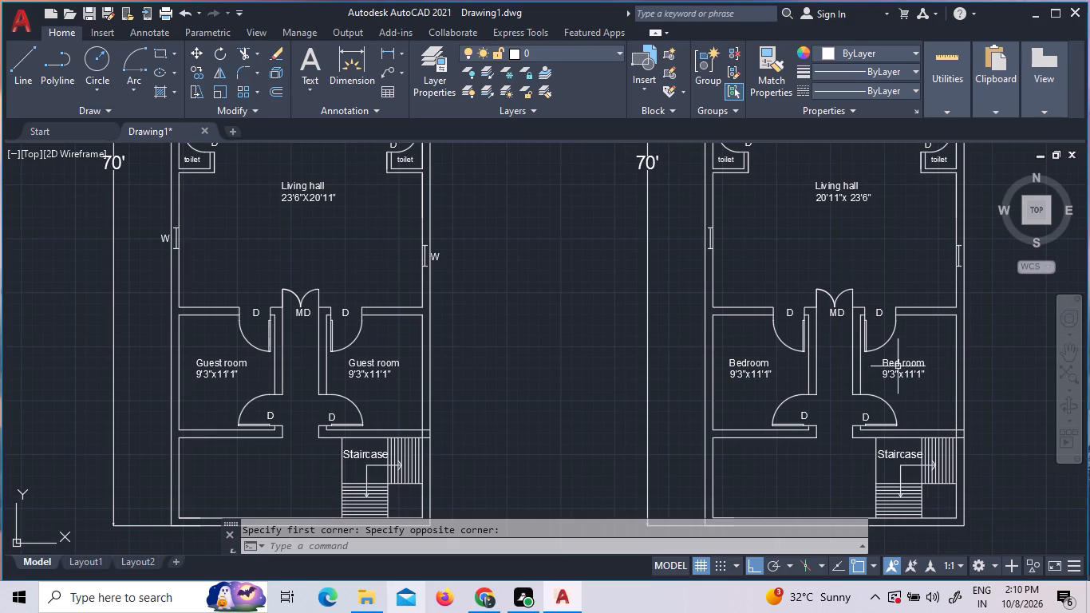
Measure the living hall's width and length in the fourth floor plan with Quick measure.
{"action": "left_click", "coordinate": [930, 100]}
{"action": "left_click", "coordinate": [940, 136]}
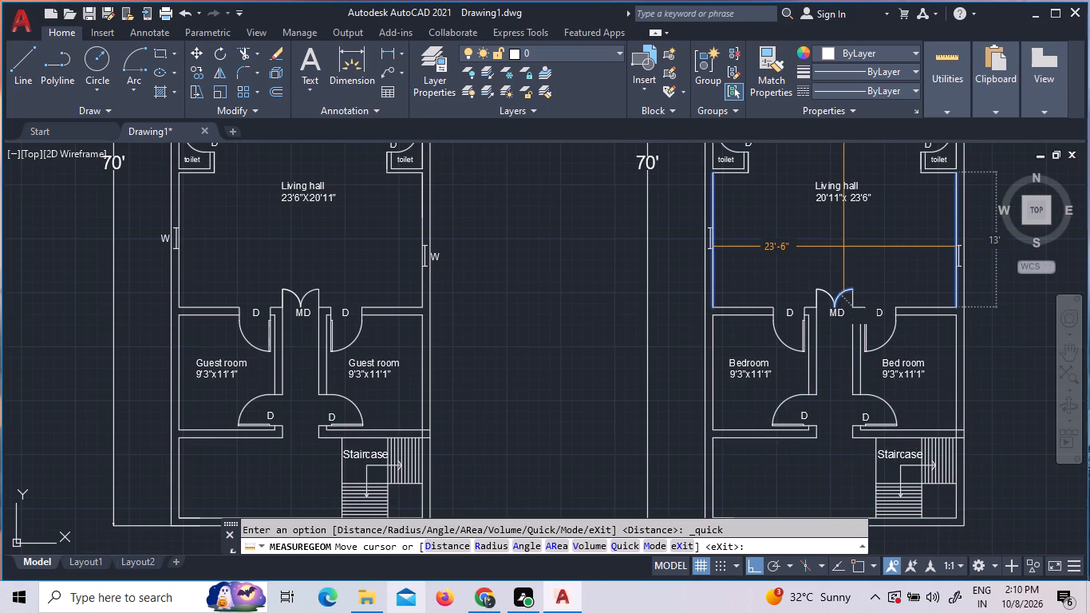
{"action": "scroll", "coordinate": [845, 255], "scroll_direction": "down", "scroll_amount": 1}
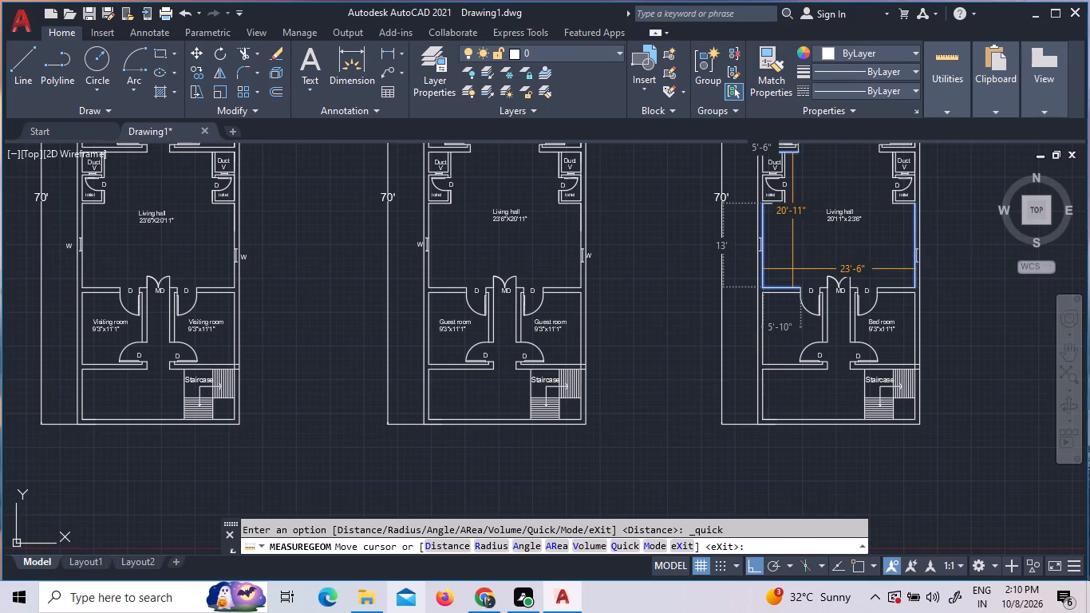
{"action": "key", "text": "Escape"}
Replace the fourth floor plan's Living hall label with a copy of the third floor plan's label reading 23'6"X20'11".
{"action": "left_click", "coordinate": [844, 219]}
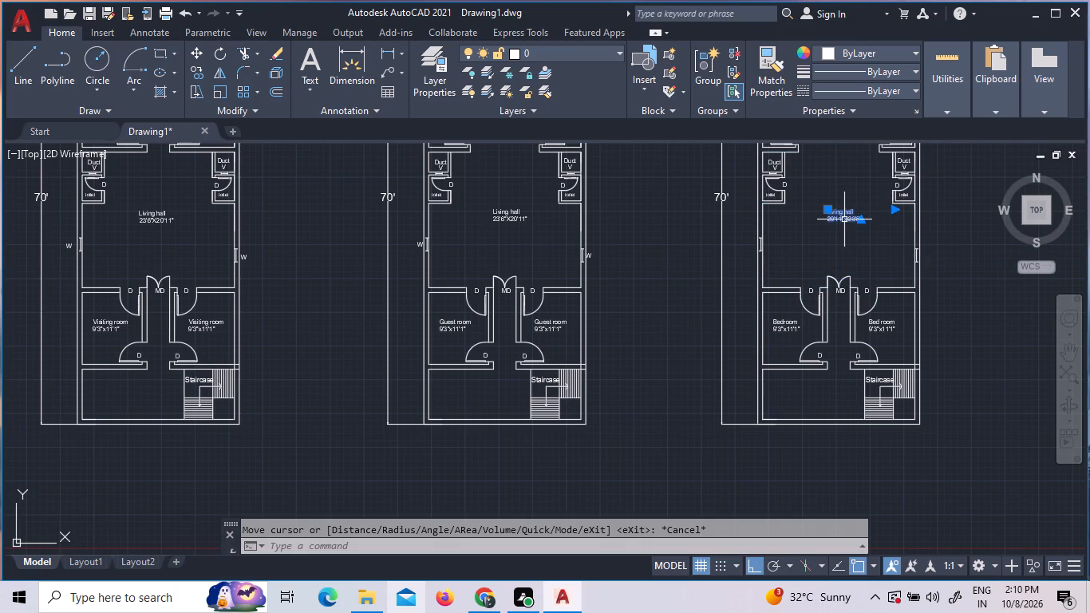
{"action": "right_click", "coordinate": [844, 219]}
{"action": "left_click", "coordinate": [876, 289]}
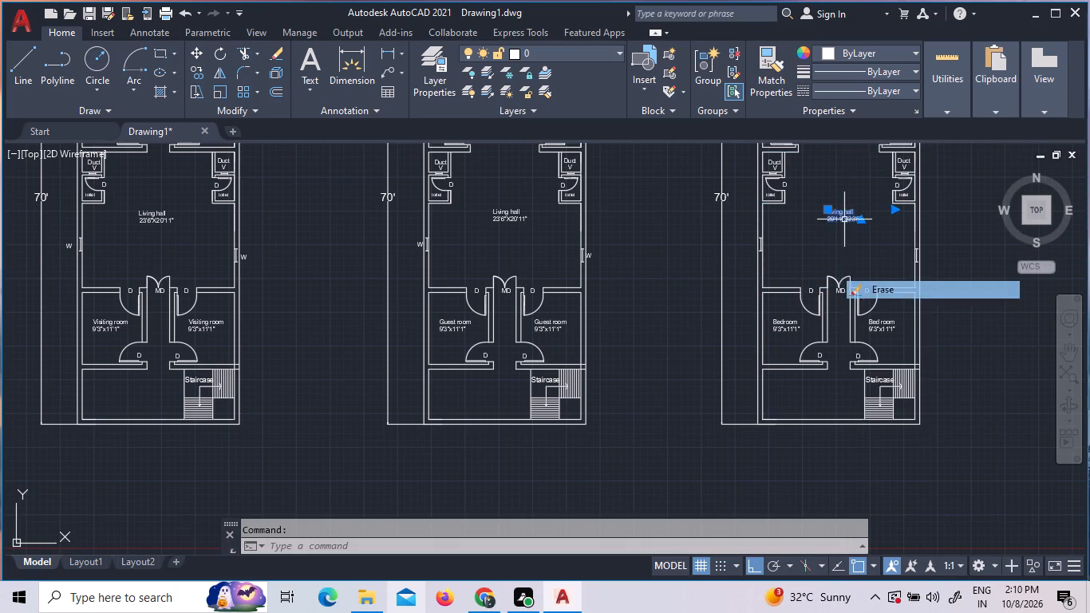
{"action": "left_click", "coordinate": [500, 215]}
{"action": "right_click", "coordinate": [501, 215]}
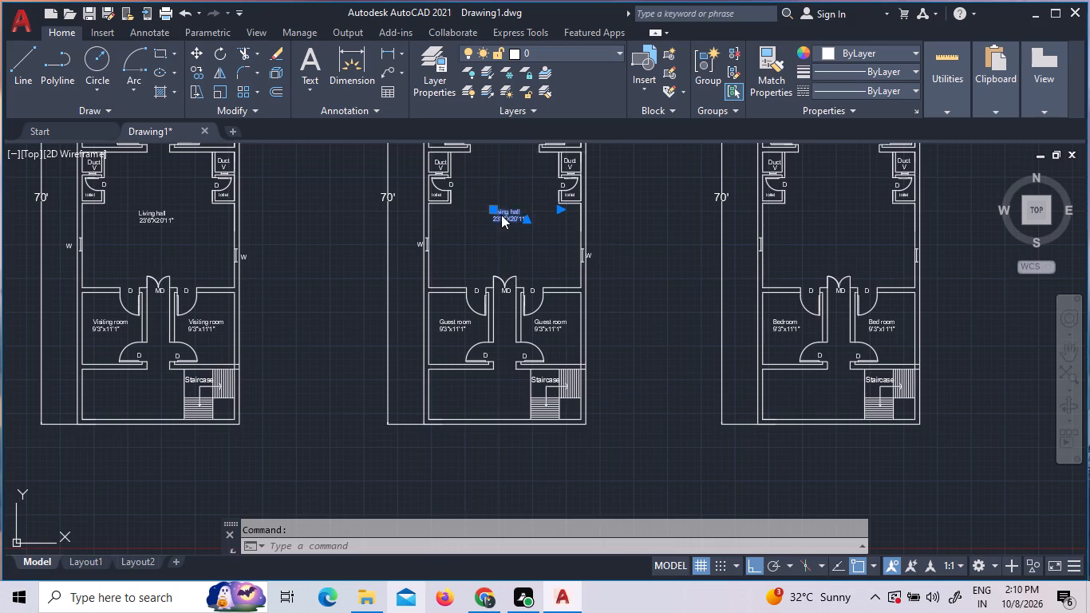
{"action": "left_click", "coordinate": [548, 316]}
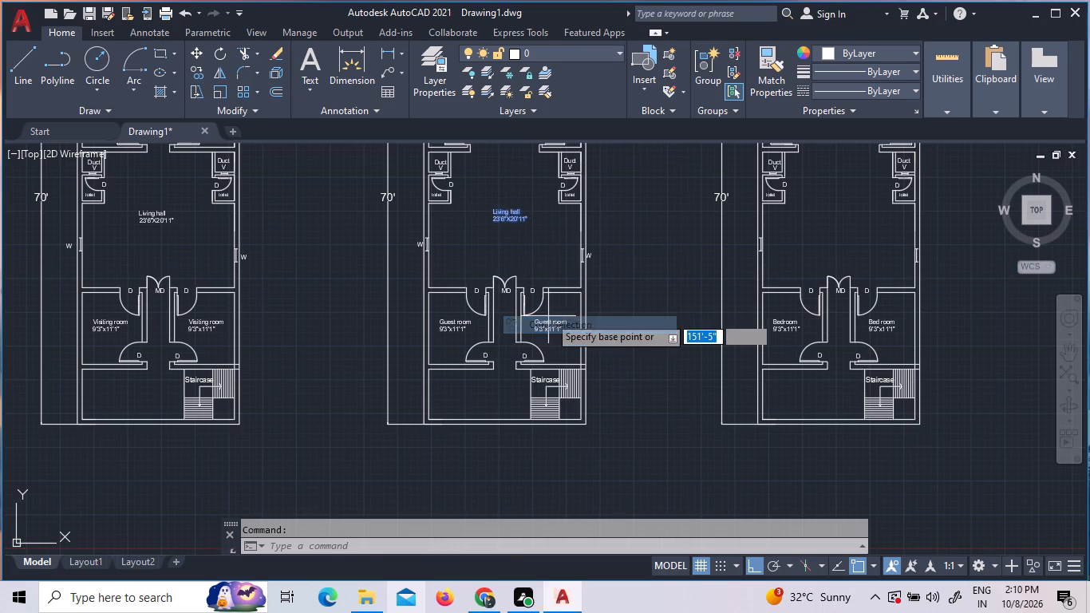
{"action": "left_click", "coordinate": [523, 212]}
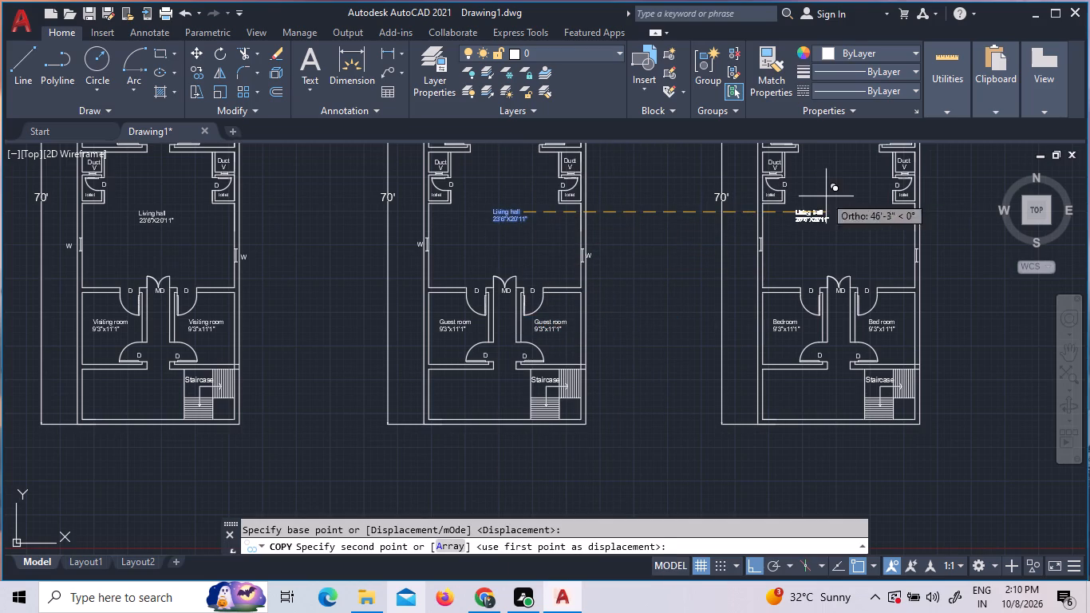
{"action": "left_click", "coordinate": [861, 201]}
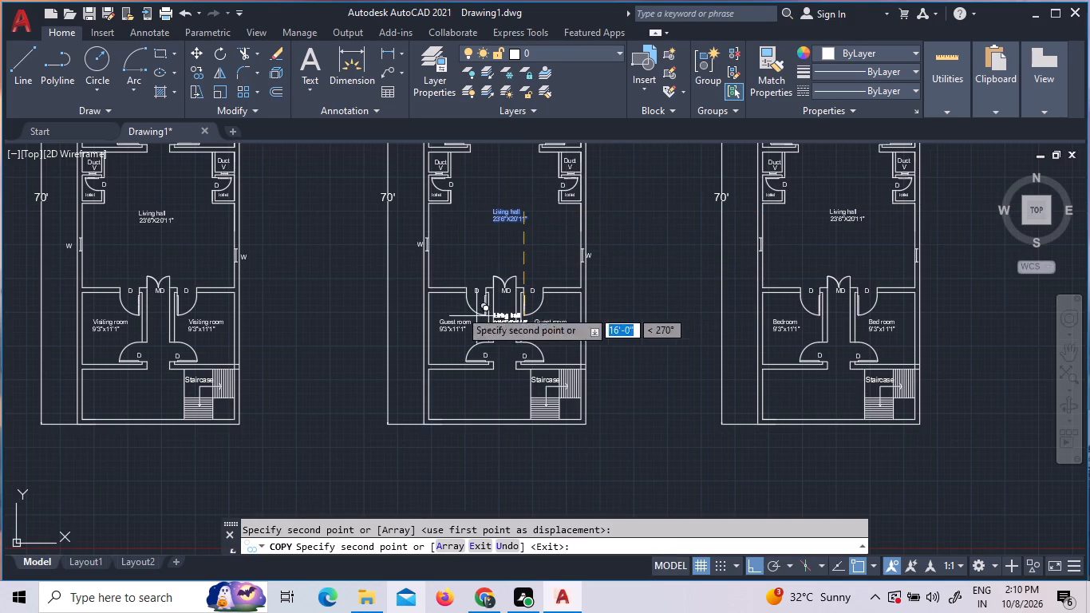
{"action": "key", "text": "Escape"}
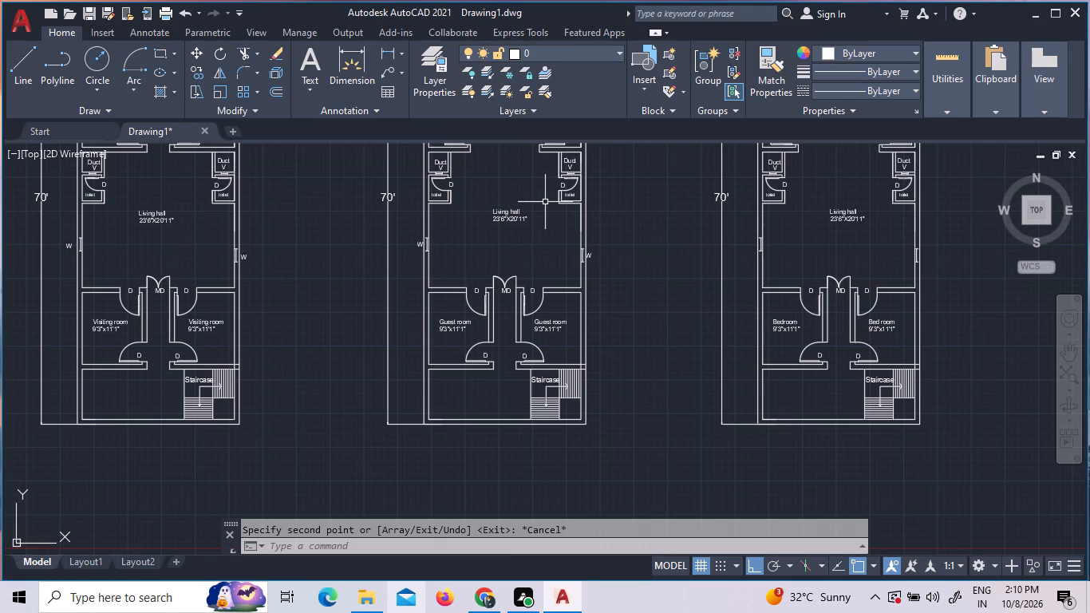
Copy the fourth floor plan's bedroom window label W beside both kitchen windows, with object snap and ortho off.
{"action": "scroll", "coordinate": [511, 194], "scroll_direction": "up", "scroll_amount": 3}
{"action": "scroll", "coordinate": [498, 237], "scroll_direction": "down", "scroll_amount": 1}
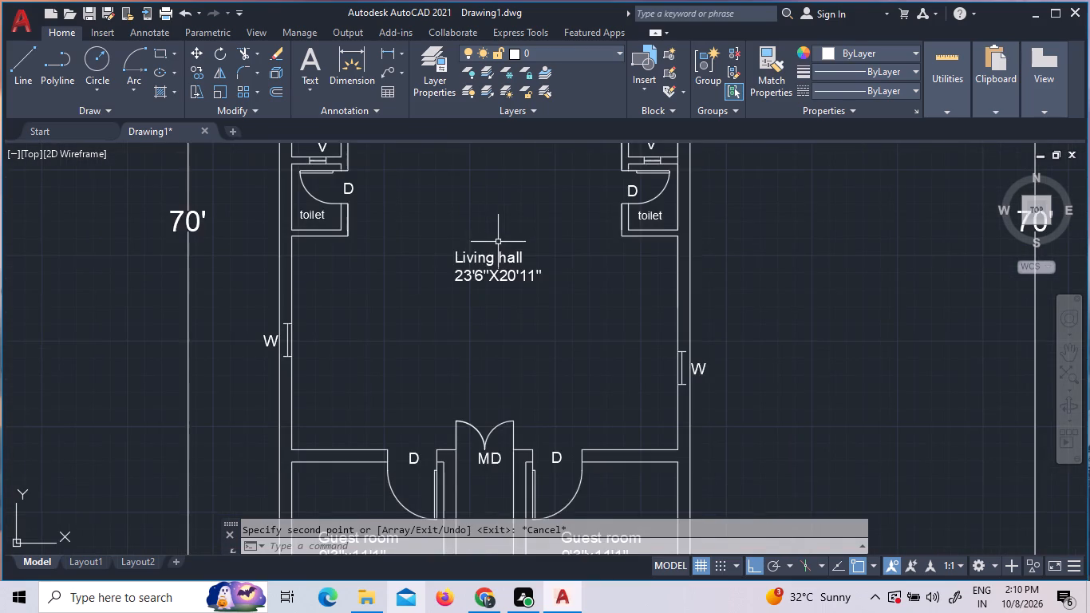
{"action": "scroll", "coordinate": [498, 253], "scroll_direction": "down", "scroll_amount": 1}
{"action": "scroll", "coordinate": [583, 308], "scroll_direction": "down", "scroll_amount": 2}
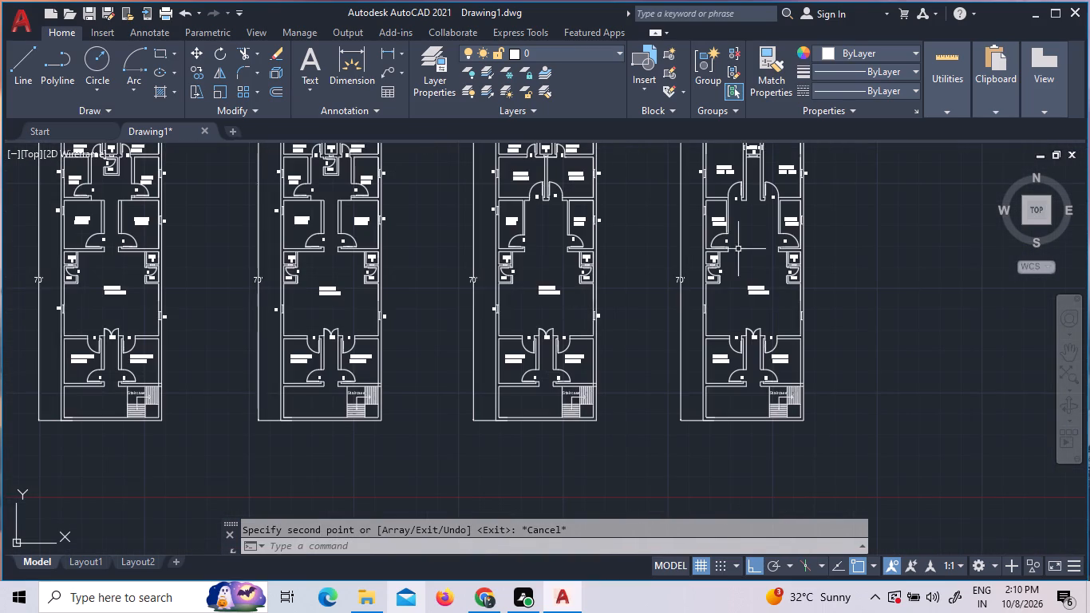
{"action": "scroll", "coordinate": [741, 146], "scroll_direction": "up", "scroll_amount": 2}
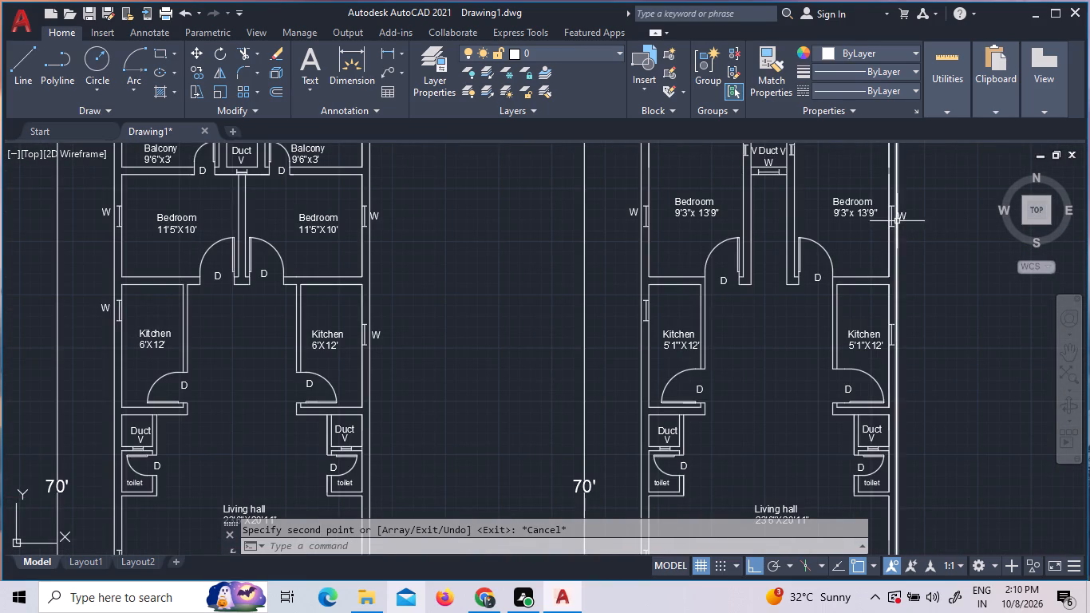
{"action": "scroll", "coordinate": [881, 206], "scroll_direction": "up", "scroll_amount": 4}
{"action": "left_click", "coordinate": [966, 247]}
{"action": "right_click", "coordinate": [966, 247]}
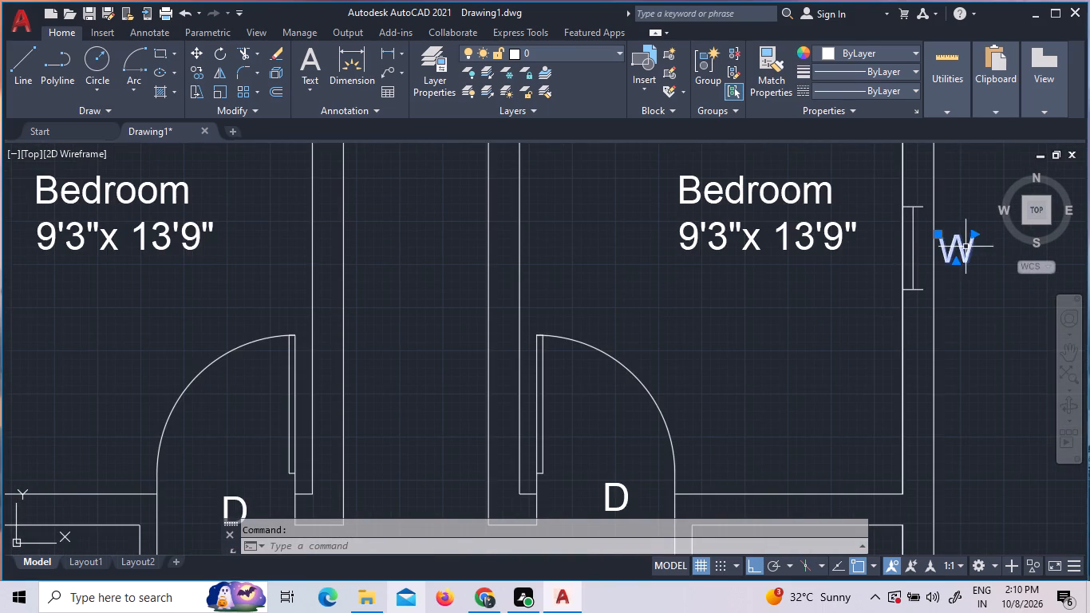
{"action": "left_click", "coordinate": [978, 319]}
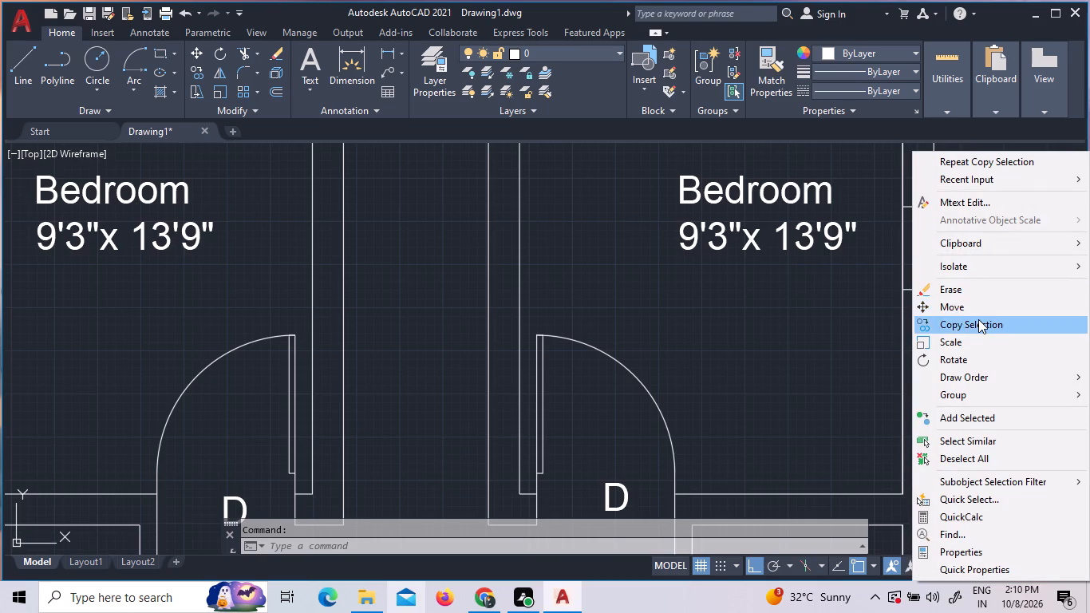
{"action": "left_click", "coordinate": [961, 234]}
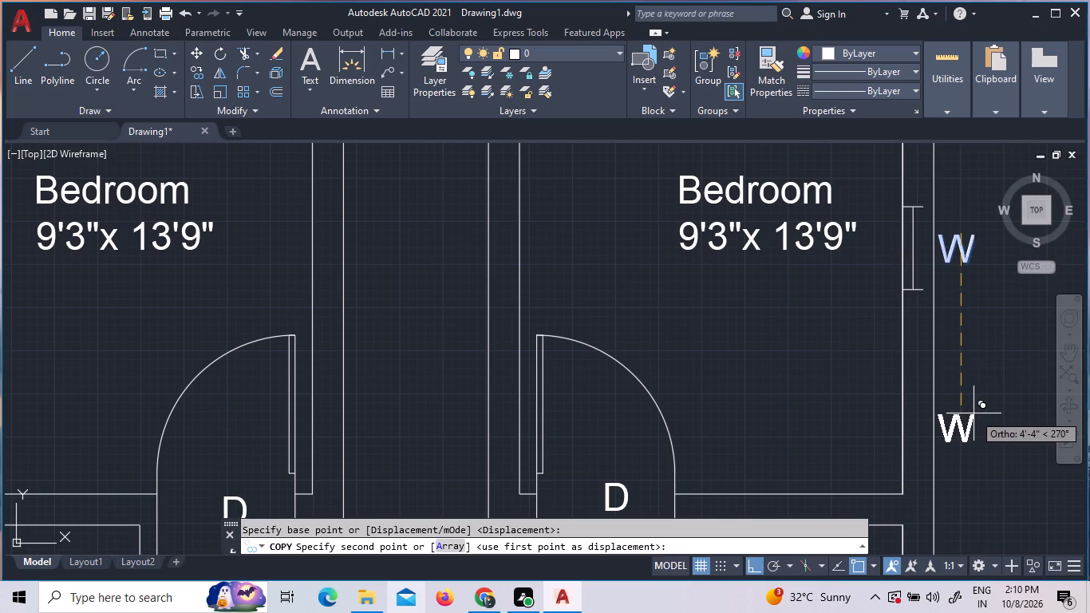
{"action": "left_click", "coordinate": [855, 569]}
{"action": "left_click", "coordinate": [762, 564]}
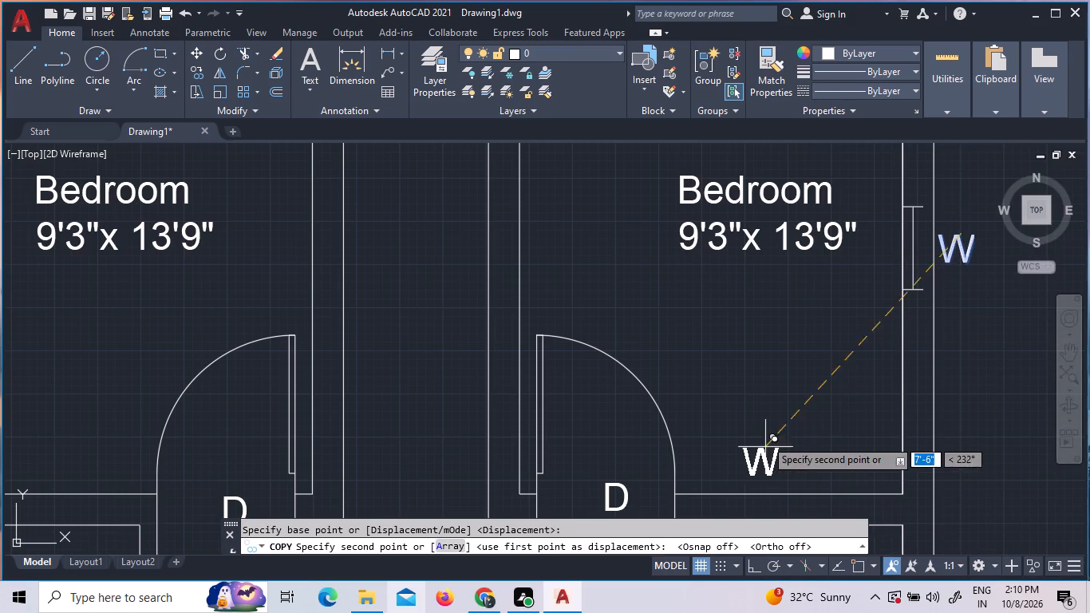
{"action": "scroll", "coordinate": [761, 406], "scroll_direction": "down", "scroll_amount": 2}
{"action": "scroll", "coordinate": [737, 327], "scroll_direction": "down", "scroll_amount": 2}
{"action": "scroll", "coordinate": [804, 448], "scroll_direction": "up", "scroll_amount": 3}
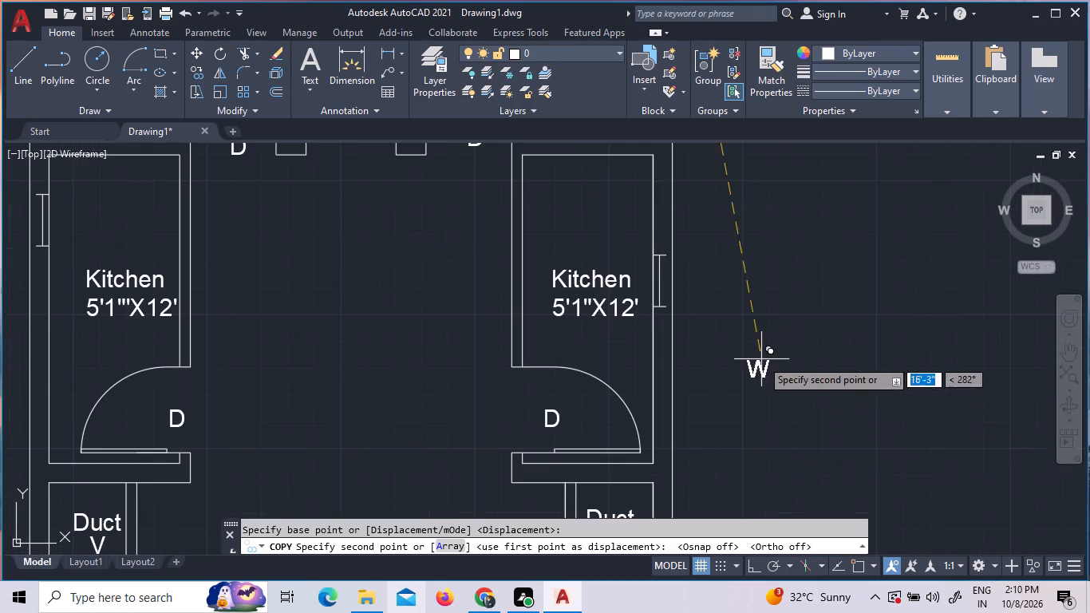
{"action": "left_click", "coordinate": [695, 277]}
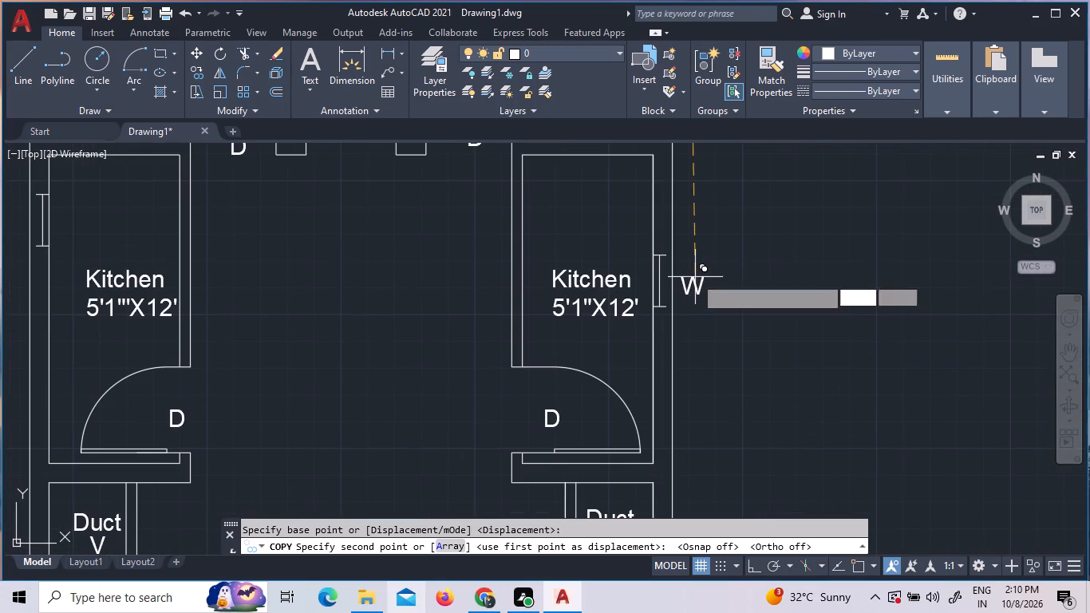
{"action": "left_click", "coordinate": [16, 206]}
Place further copies of the W label beside both living hall windows in the fourth floor plan.
{"action": "scroll", "coordinate": [317, 246], "scroll_direction": "down", "scroll_amount": 2}
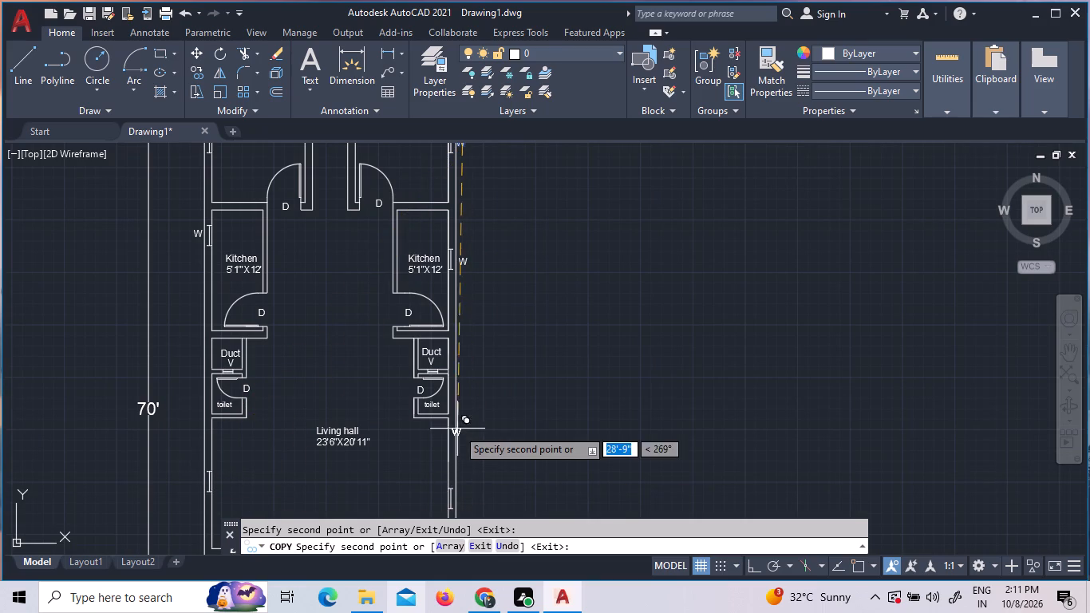
{"action": "scroll", "coordinate": [454, 441], "scroll_direction": "down", "scroll_amount": 2}
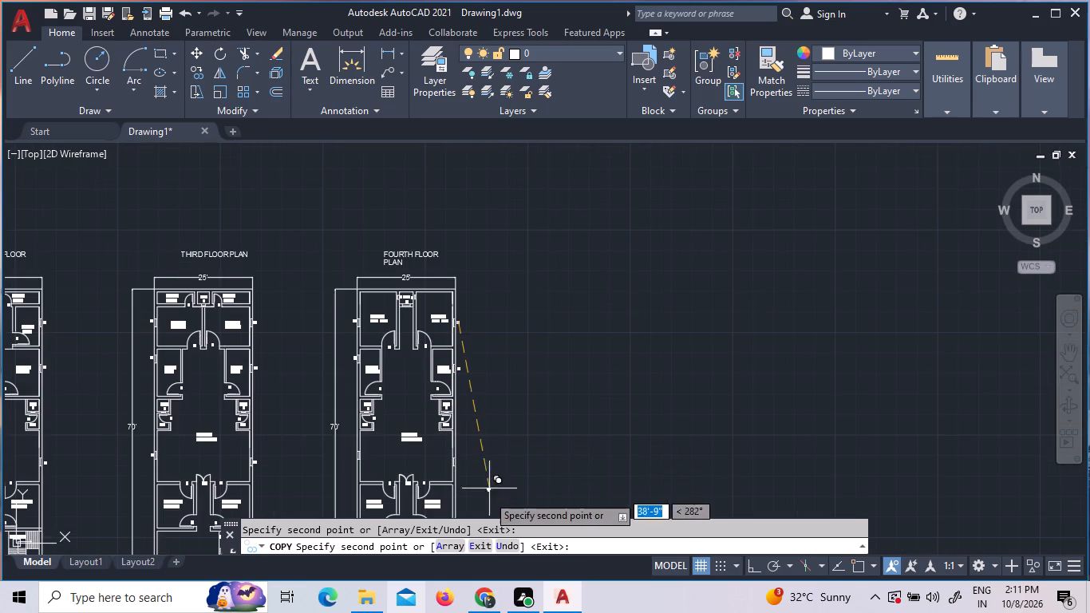
{"action": "scroll", "coordinate": [484, 497], "scroll_direction": "up", "scroll_amount": 3}
{"action": "scroll", "coordinate": [409, 347], "scroll_direction": "up", "scroll_amount": 2}
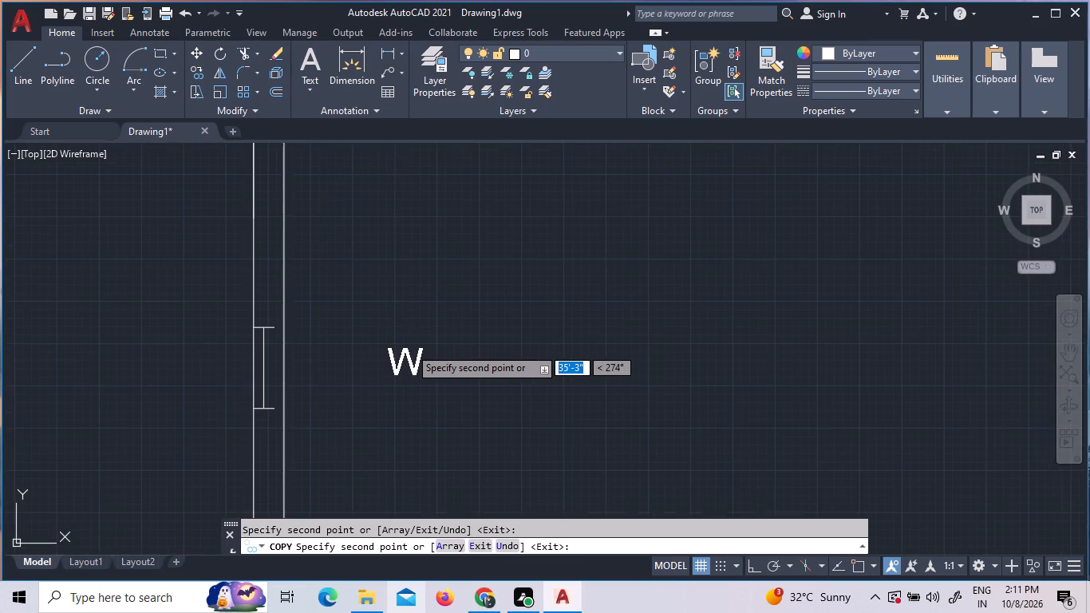
{"action": "left_click", "coordinate": [318, 374]}
{"action": "scroll", "coordinate": [448, 342], "scroll_direction": "down", "scroll_amount": 2}
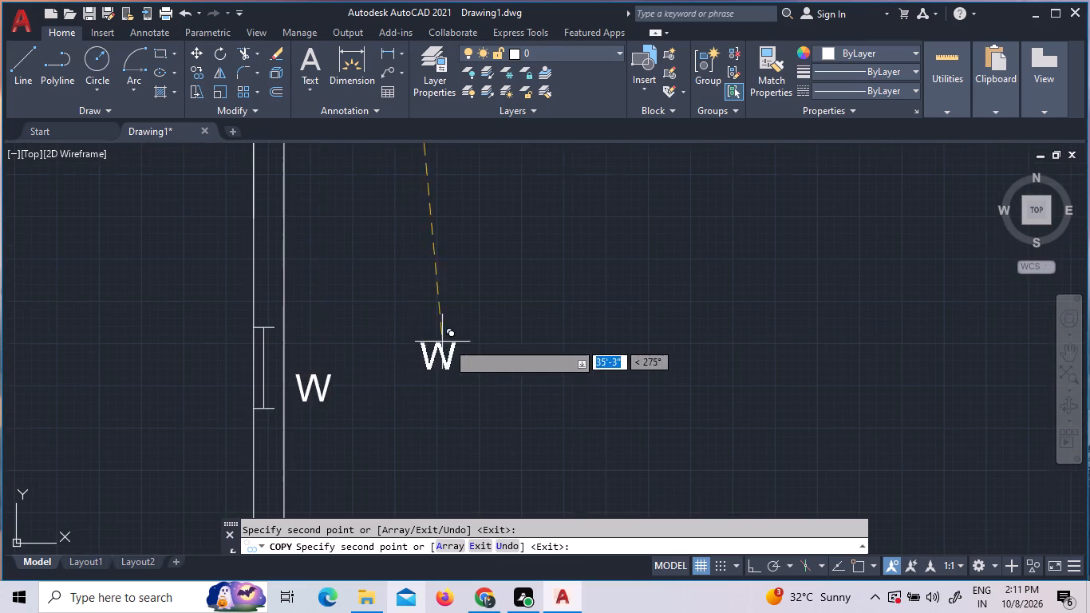
{"action": "scroll", "coordinate": [489, 341], "scroll_direction": "down", "scroll_amount": 2}
{"action": "scroll", "coordinate": [285, 354], "scroll_direction": "up", "scroll_amount": 2}
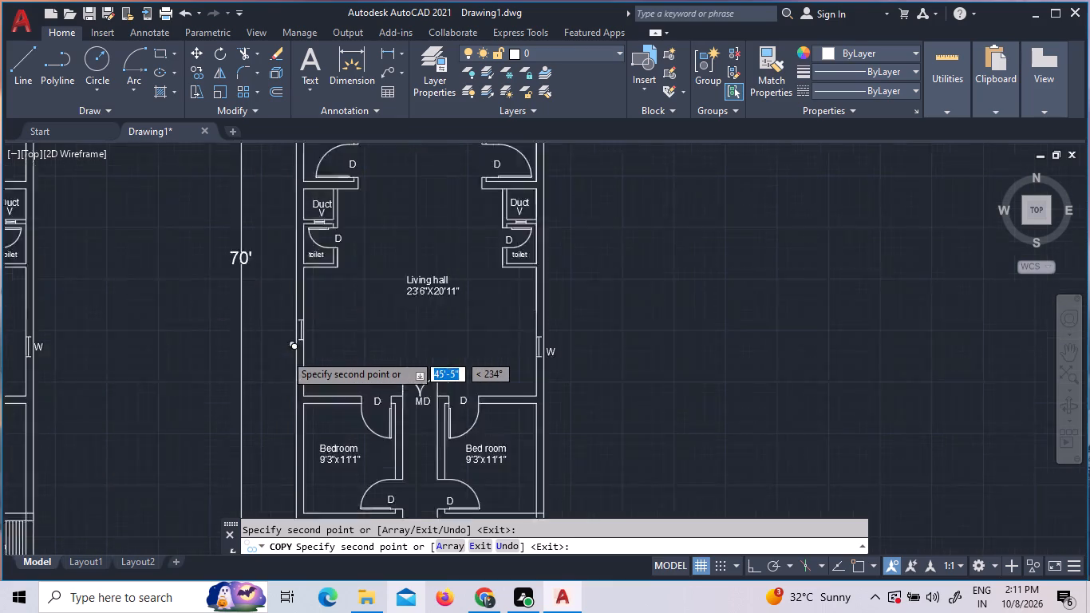
{"action": "scroll", "coordinate": [286, 354], "scroll_direction": "up", "scroll_amount": 1}
{"action": "left_click", "coordinate": [289, 297]}
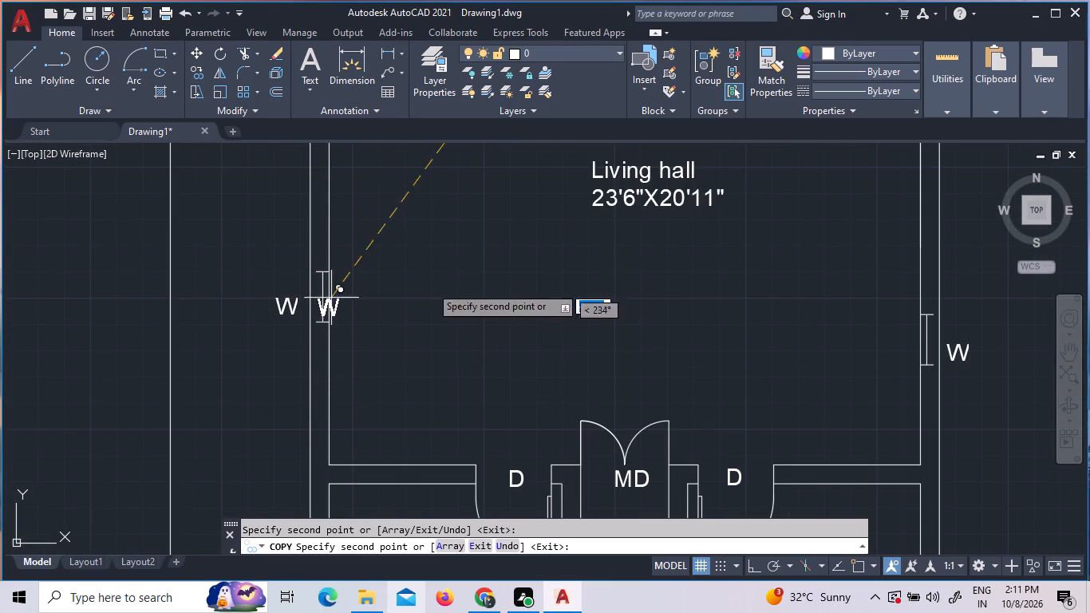
End the copying and check the fourth floor plan's window and room labels against the third floor plan, up to the duct area.
{"action": "scroll", "coordinate": [456, 279], "scroll_direction": "down", "scroll_amount": 2}
{"action": "scroll", "coordinate": [548, 414], "scroll_direction": "down", "scroll_amount": 2}
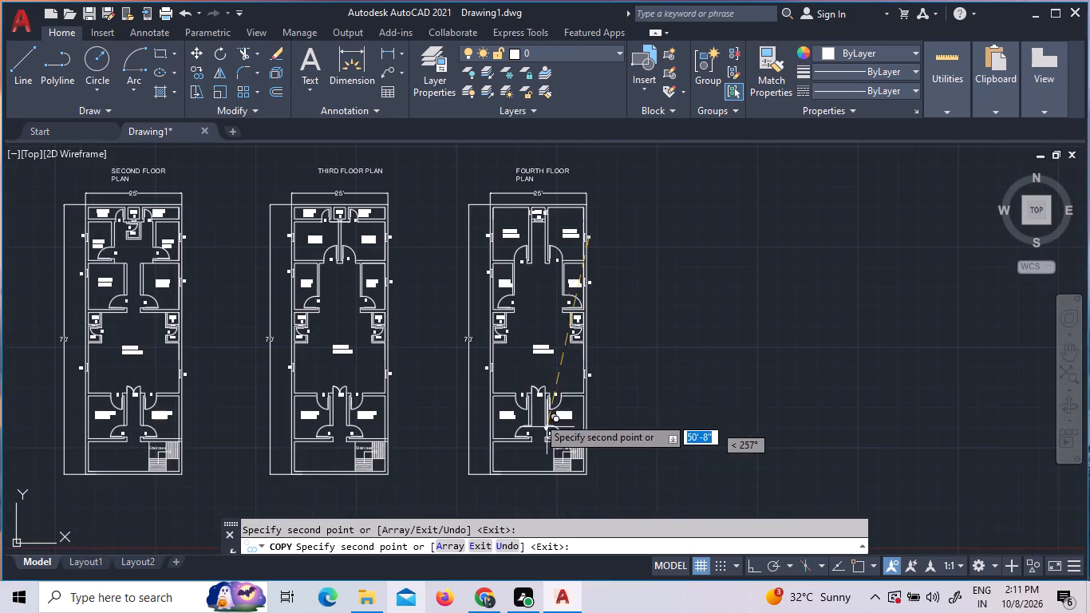
{"action": "scroll", "coordinate": [516, 280], "scroll_direction": "up", "scroll_amount": 2}
{"action": "scroll", "coordinate": [484, 379], "scroll_direction": "up", "scroll_amount": 2}
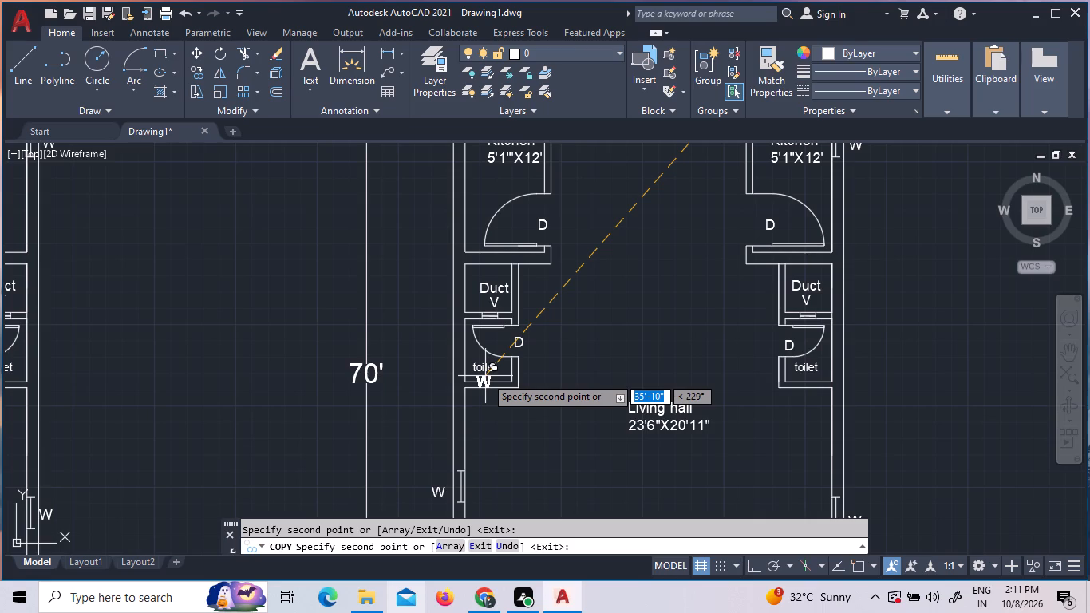
{"action": "scroll", "coordinate": [559, 374], "scroll_direction": "down", "scroll_amount": 1}
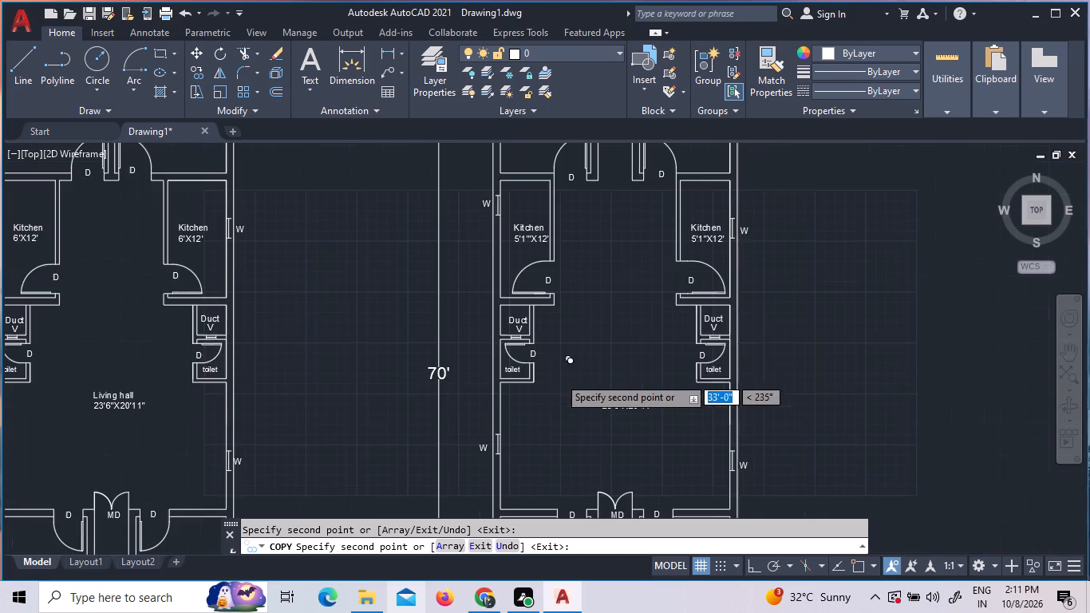
{"action": "scroll", "coordinate": [561, 356], "scroll_direction": "down", "scroll_amount": 1}
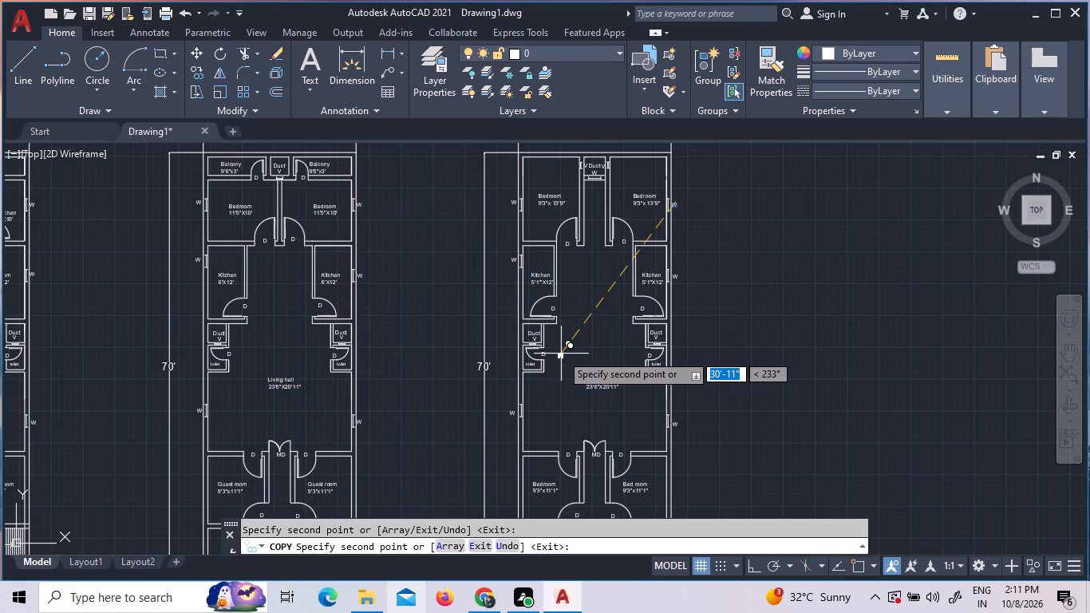
{"action": "scroll", "coordinate": [561, 354], "scroll_direction": "down", "scroll_amount": 1}
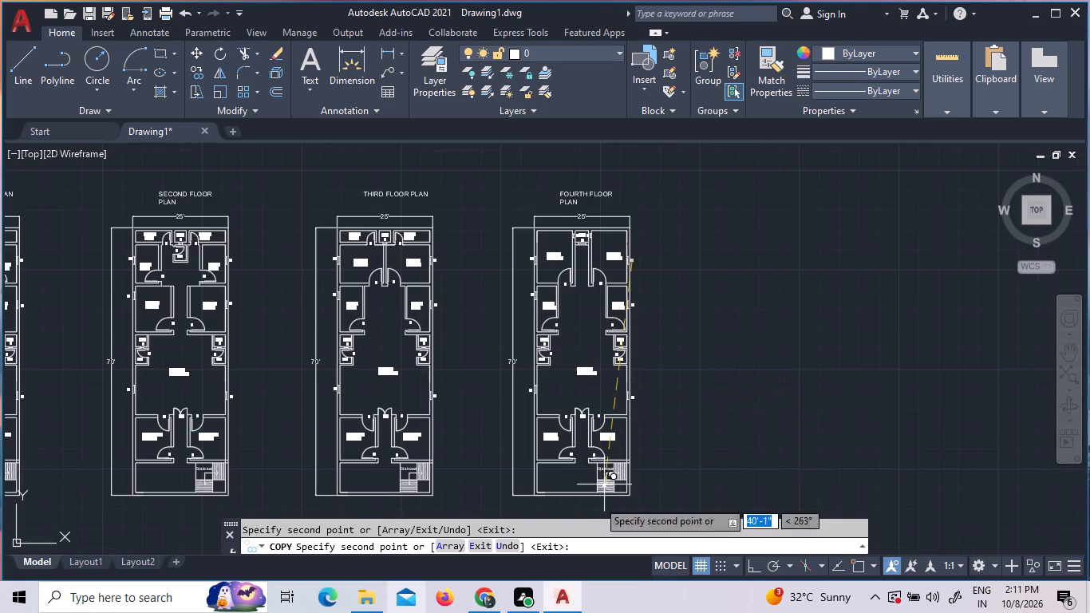
{"action": "scroll", "coordinate": [583, 523], "scroll_direction": "up", "scroll_amount": 1}
{"action": "scroll", "coordinate": [408, 465], "scroll_direction": "up", "scroll_amount": 2}
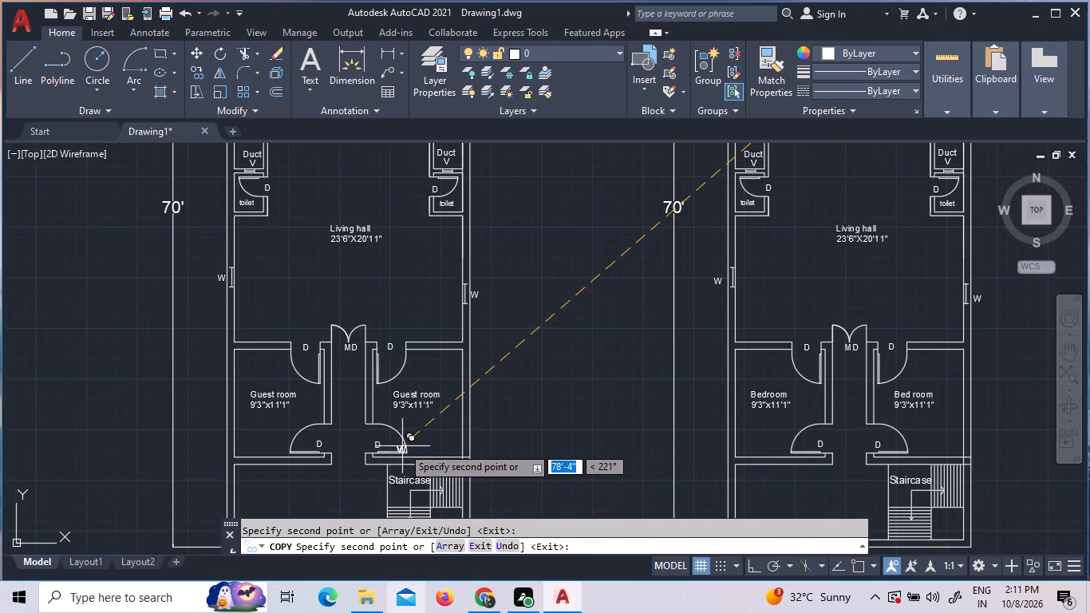
{"action": "scroll", "coordinate": [561, 390], "scroll_direction": "down", "scroll_amount": 2}
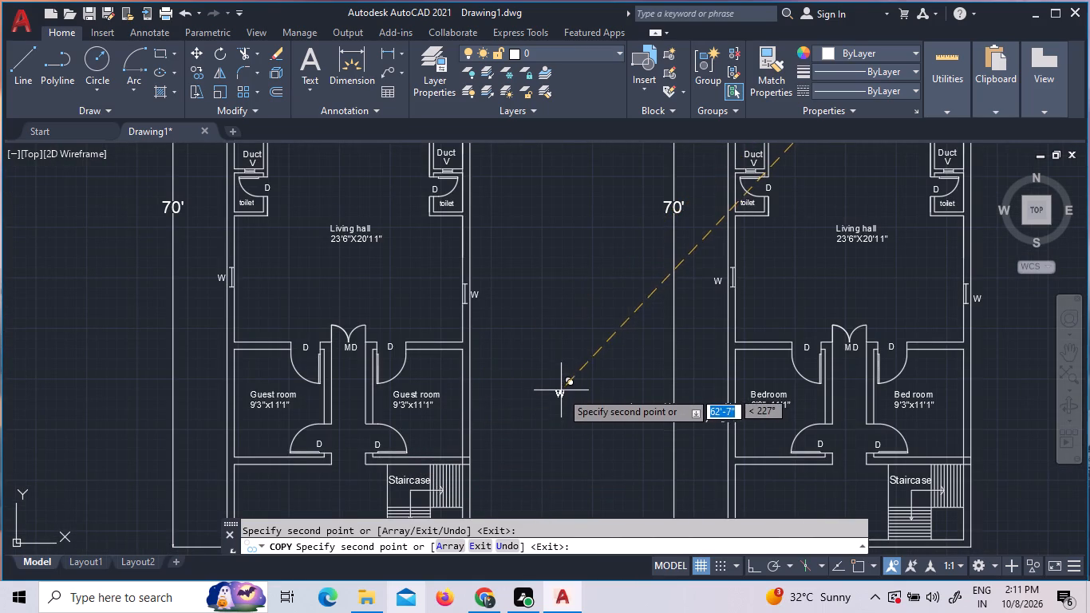
{"action": "scroll", "coordinate": [654, 268], "scroll_direction": "up", "scroll_amount": 1}
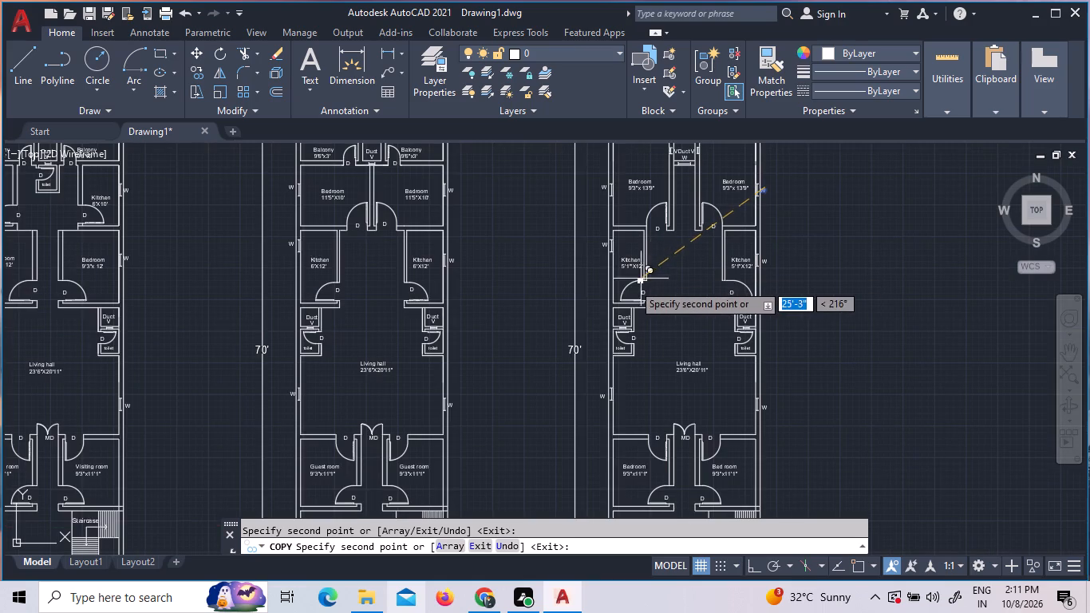
{"action": "key", "text": "Escape"}
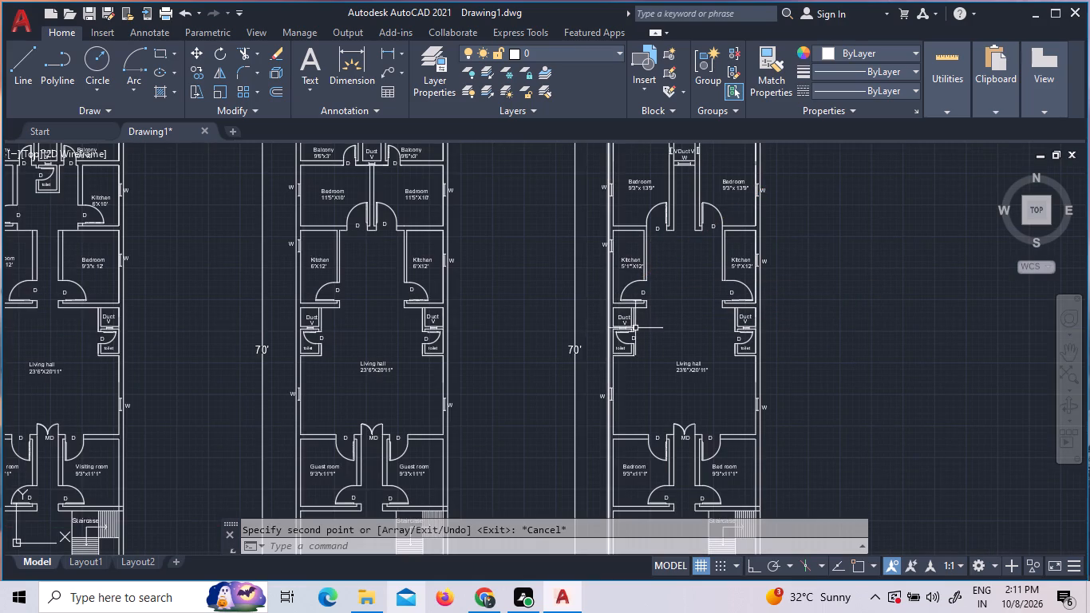
{"action": "scroll", "coordinate": [828, 309], "scroll_direction": "down", "scroll_amount": 3}
{"action": "scroll", "coordinate": [847, 267], "scroll_direction": "up", "scroll_amount": 4}
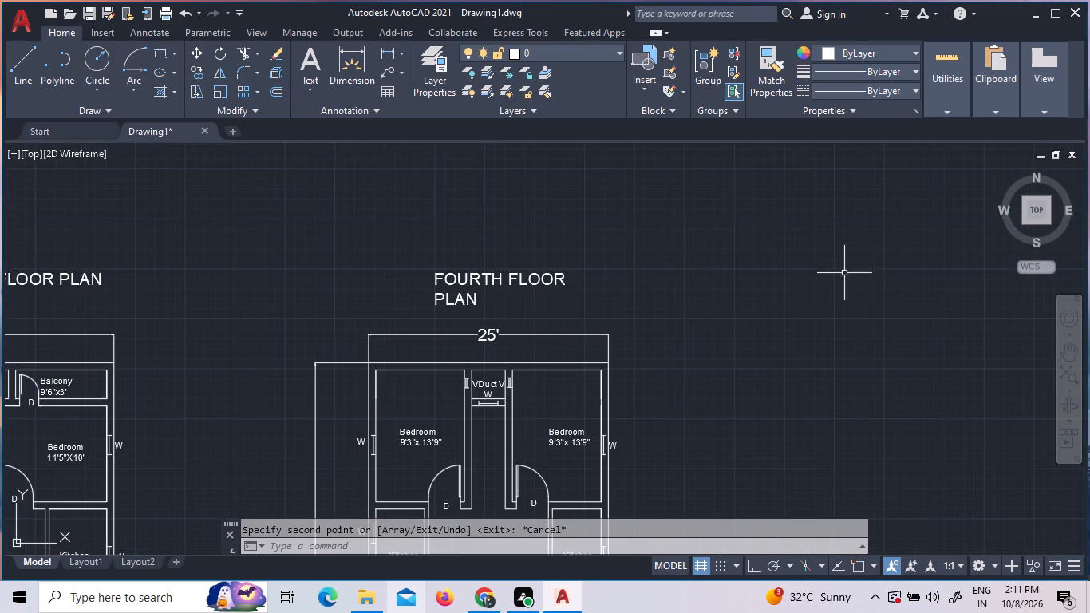
{"action": "scroll", "coordinate": [760, 360], "scroll_direction": "up", "scroll_amount": 1}
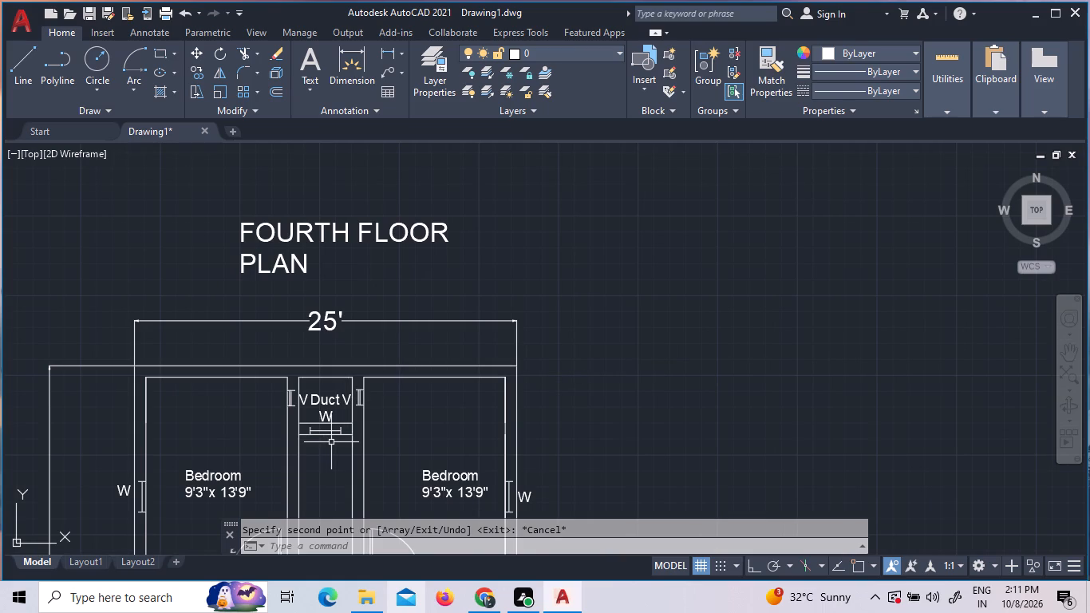
Review the fourth floor plan's labels from the duct area down to the staircase, comparing them with the second and third floor plans.
{"action": "scroll", "coordinate": [378, 413], "scroll_direction": "down", "scroll_amount": 2}
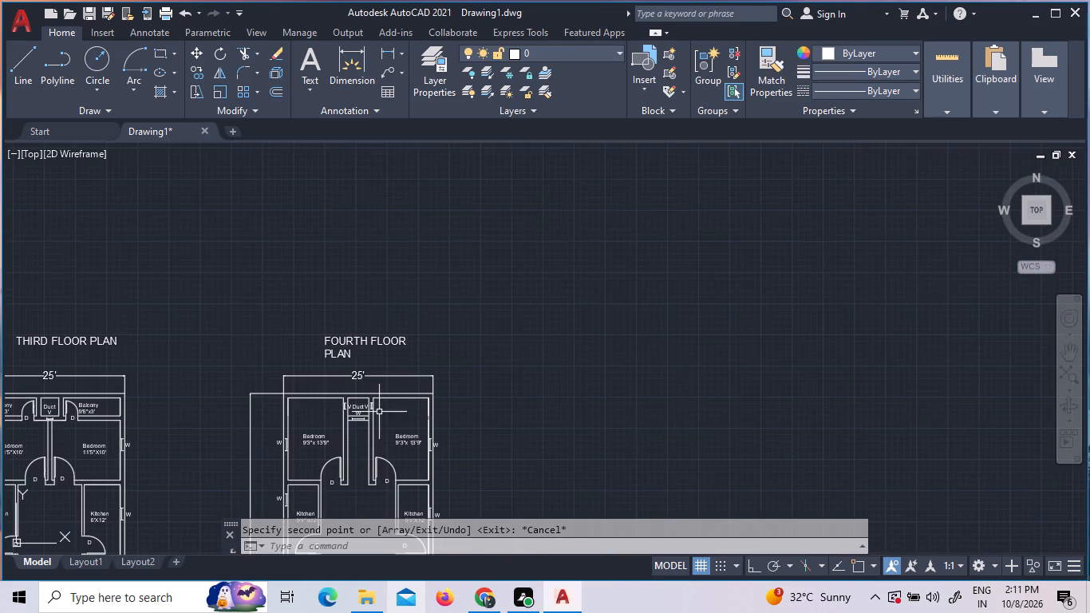
{"action": "scroll", "coordinate": [378, 451], "scroll_direction": "down", "scroll_amount": 2}
{"action": "scroll", "coordinate": [367, 506], "scroll_direction": "up", "scroll_amount": 2}
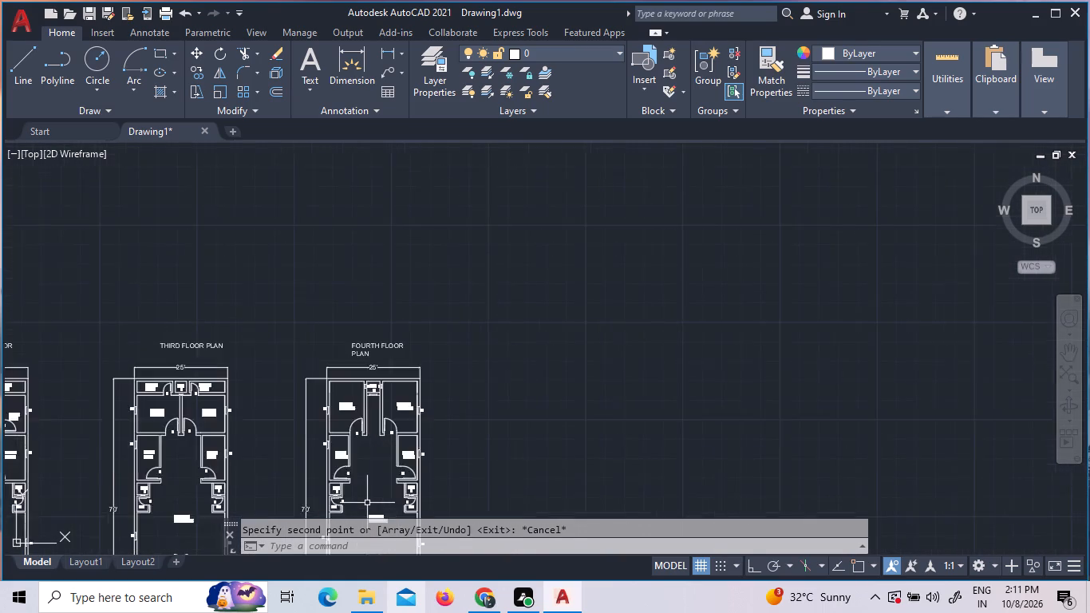
{"action": "scroll", "coordinate": [353, 489], "scroll_direction": "up", "scroll_amount": 2}
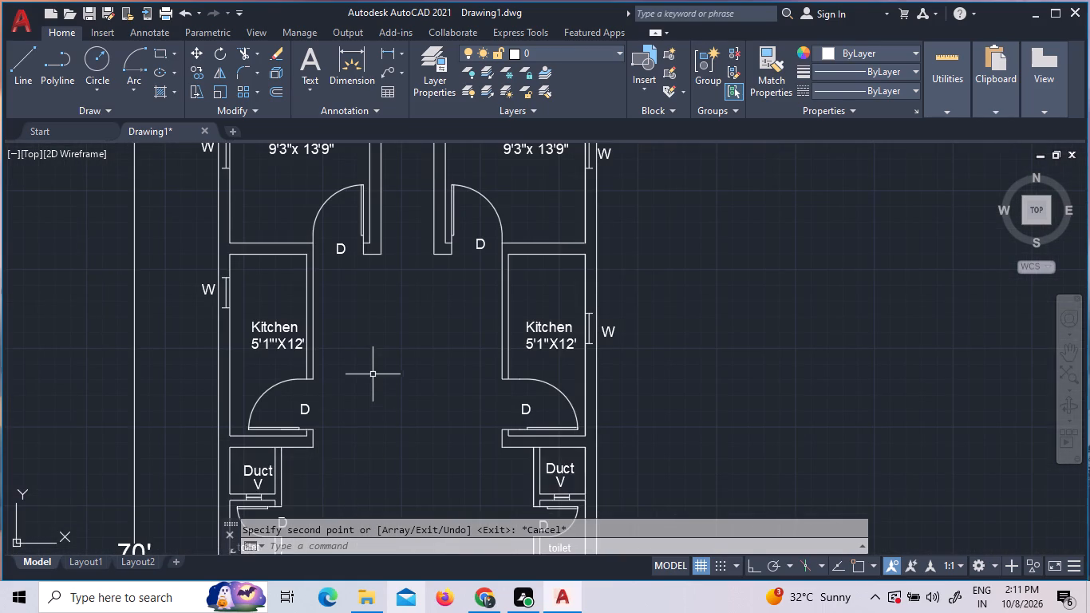
{"action": "scroll", "coordinate": [380, 362], "scroll_direction": "down", "scroll_amount": 2}
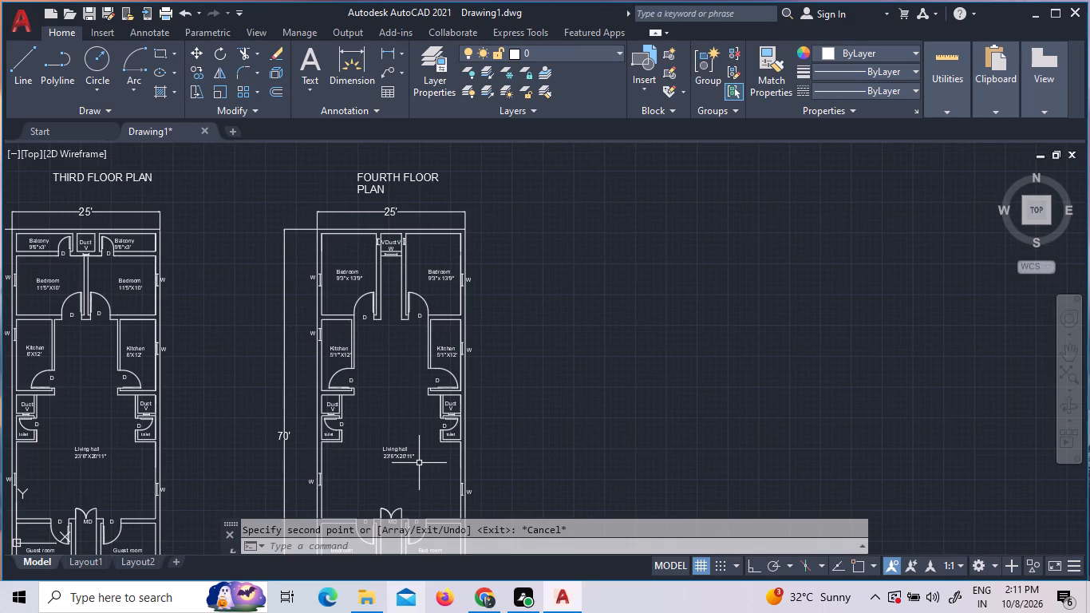
{"action": "scroll", "coordinate": [434, 469], "scroll_direction": "down", "scroll_amount": 3}
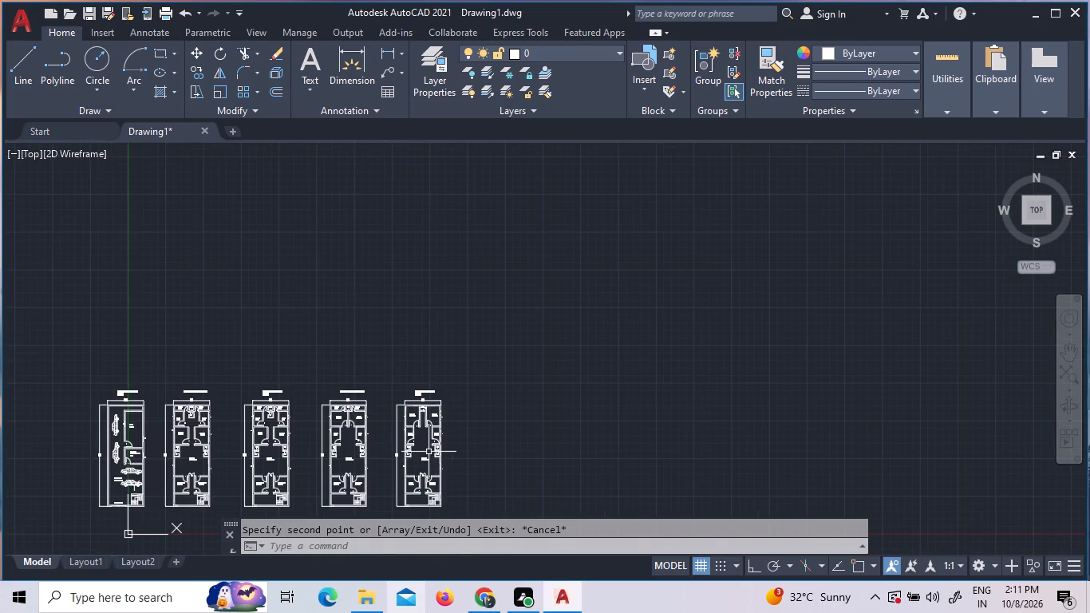
{"action": "scroll", "coordinate": [425, 502], "scroll_direction": "up", "scroll_amount": 5}
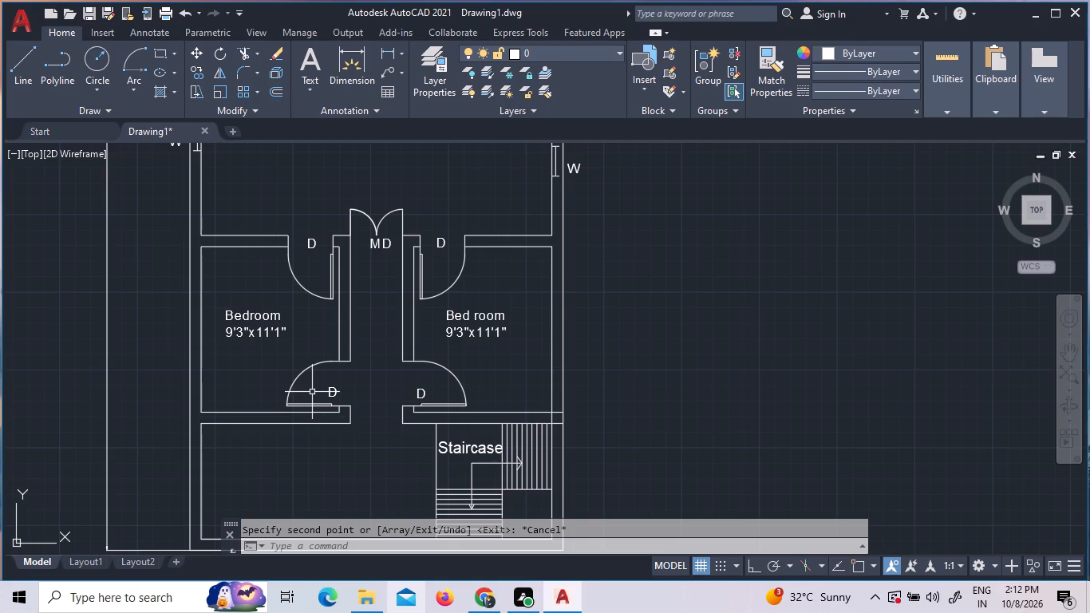
{"action": "scroll", "coordinate": [318, 386], "scroll_direction": "down", "scroll_amount": 1}
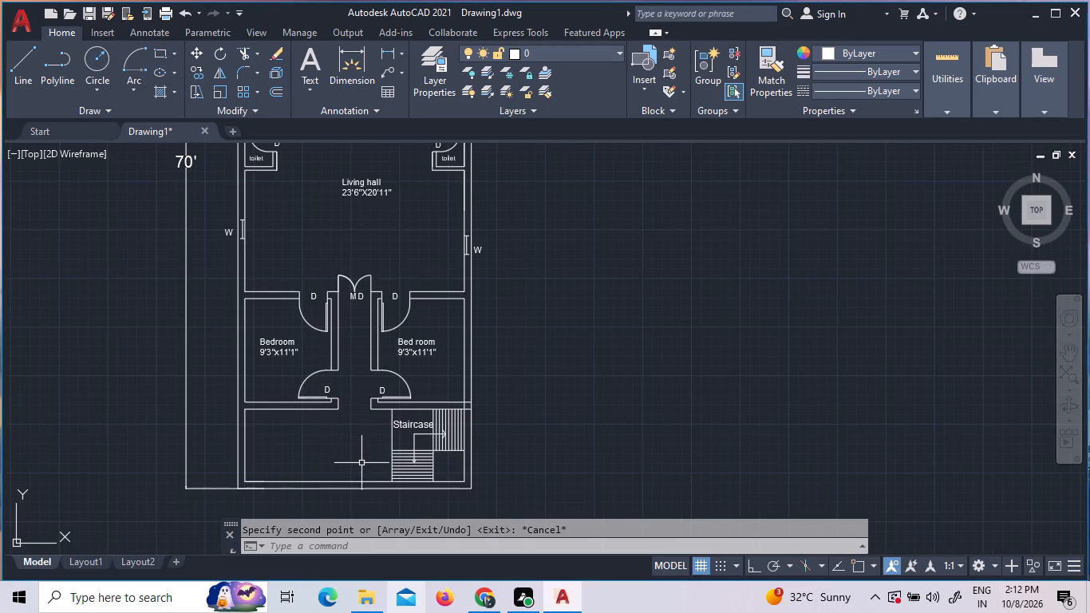
{"action": "scroll", "coordinate": [366, 432], "scroll_direction": "down", "scroll_amount": 2}
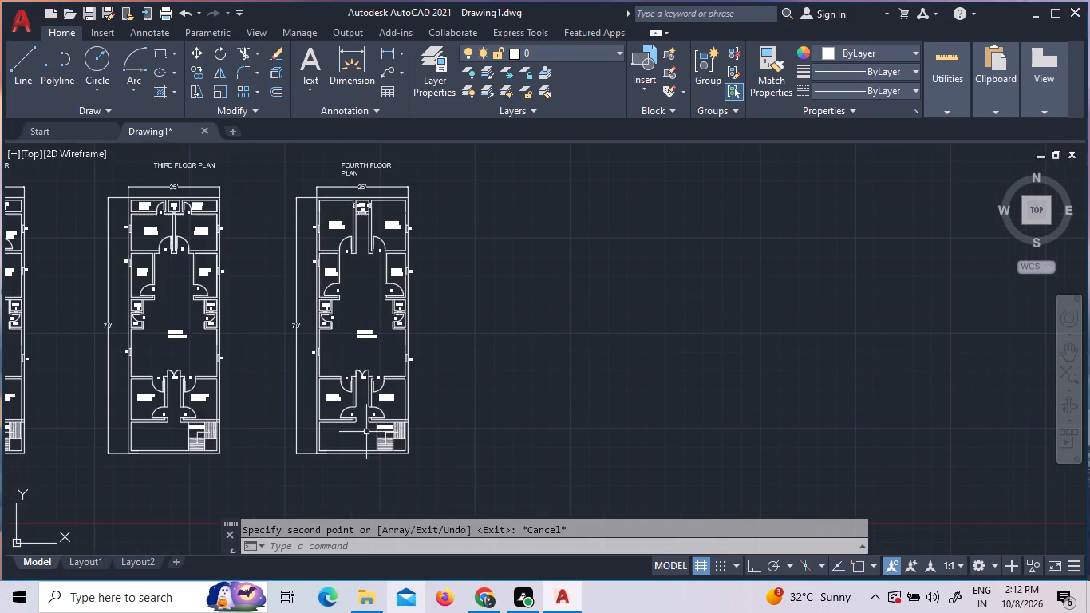
{"action": "scroll", "coordinate": [115, 393], "scroll_direction": "up", "scroll_amount": 2}
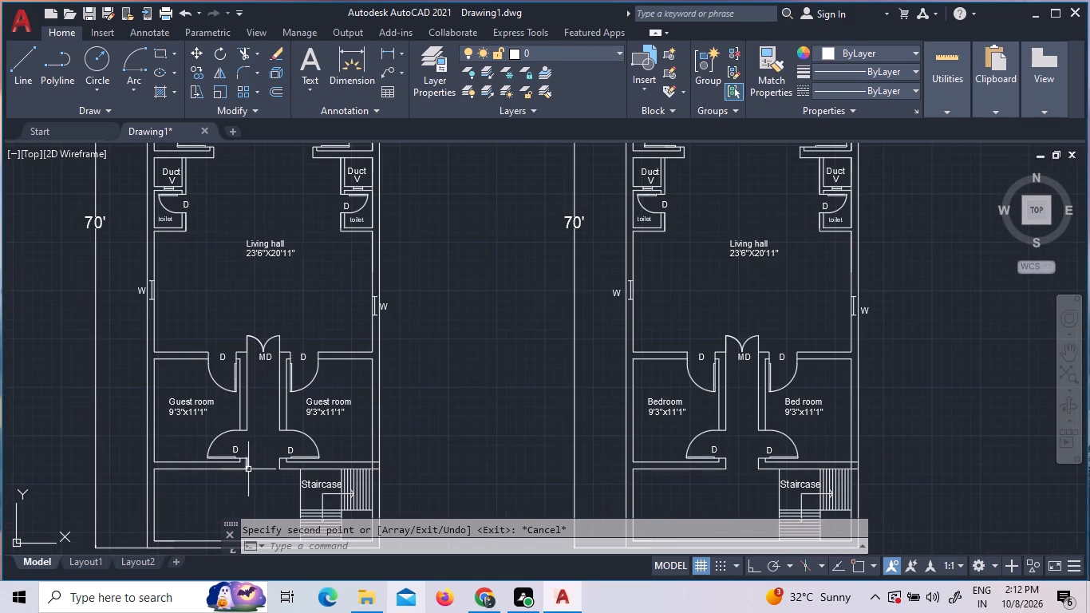
{"action": "scroll", "coordinate": [248, 469], "scroll_direction": "up", "scroll_amount": 1}
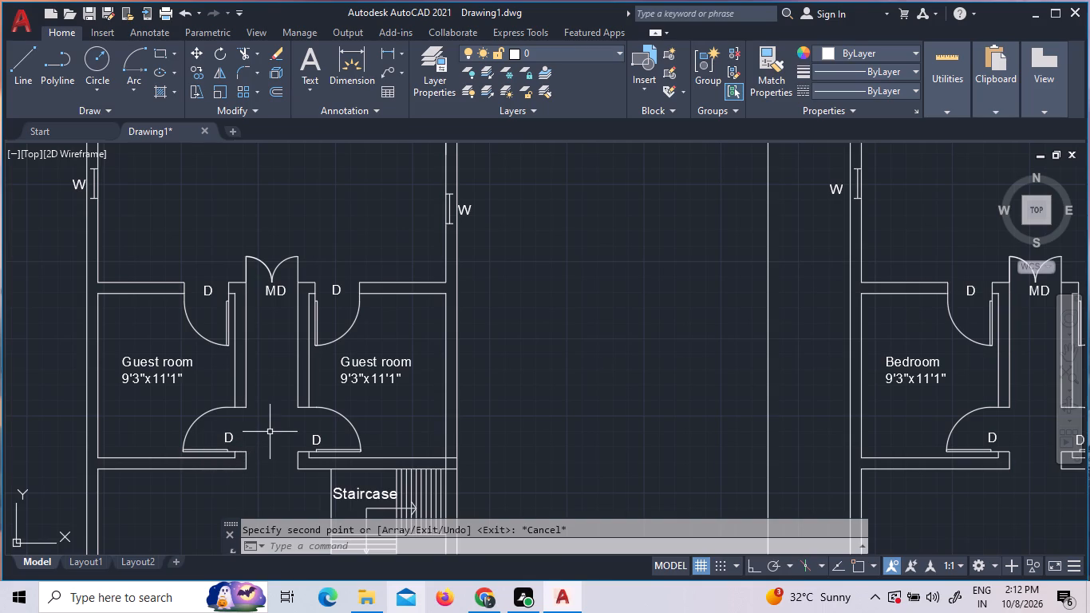
{"action": "scroll", "coordinate": [280, 416], "scroll_direction": "down", "scroll_amount": 1}
{"action": "scroll", "coordinate": [748, 406], "scroll_direction": "down", "scroll_amount": 1}
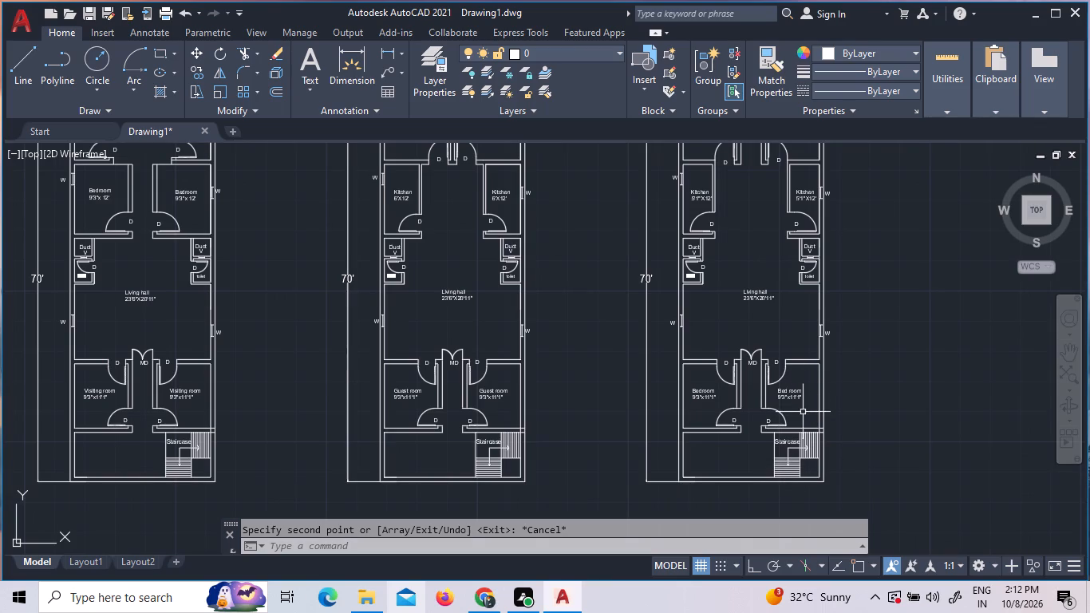
{"action": "middle_click_drag", "start_coordinate": [790, 308], "coordinate": [725, 475]}
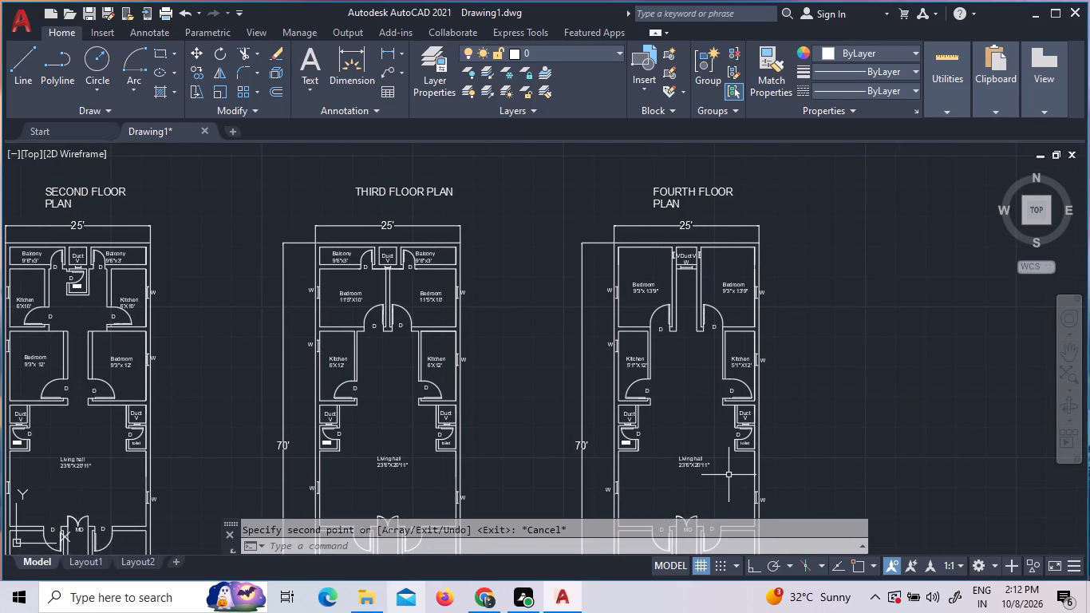
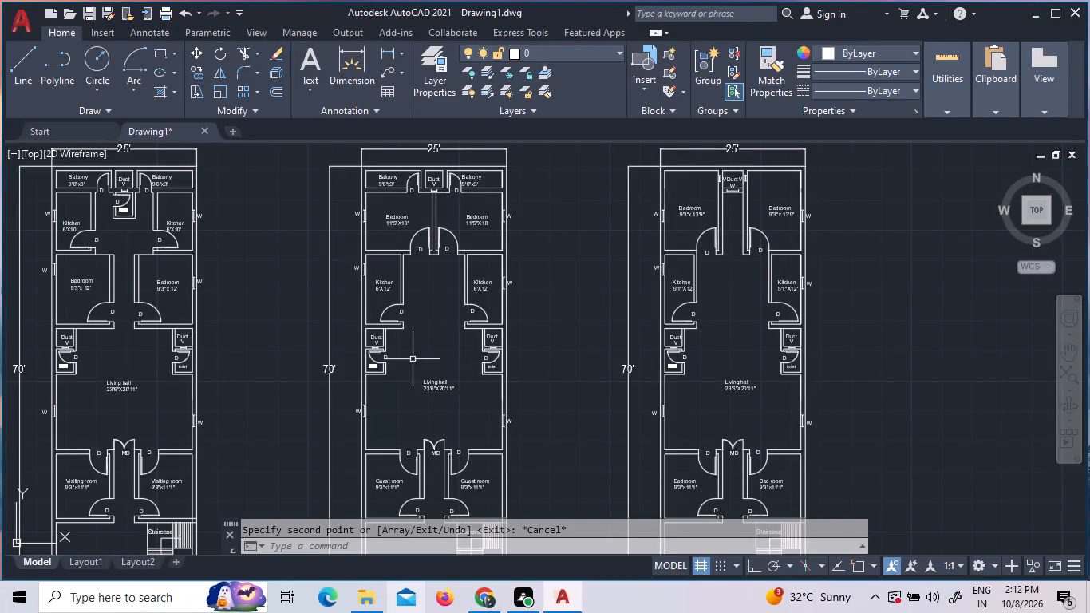
Examine the ground to fourth floor plans, comparing their room layouts, doors, windows and labels.
{"action": "scroll", "coordinate": [447, 368], "scroll_direction": "down", "scroll_amount": 1}
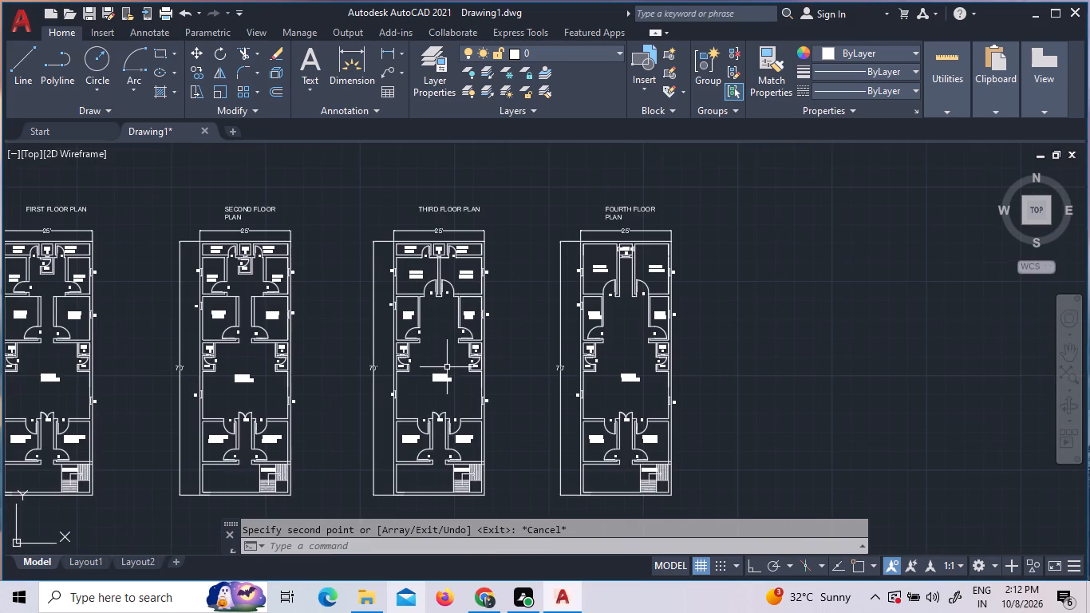
{"action": "scroll", "coordinate": [432, 484], "scroll_direction": "up", "scroll_amount": 1}
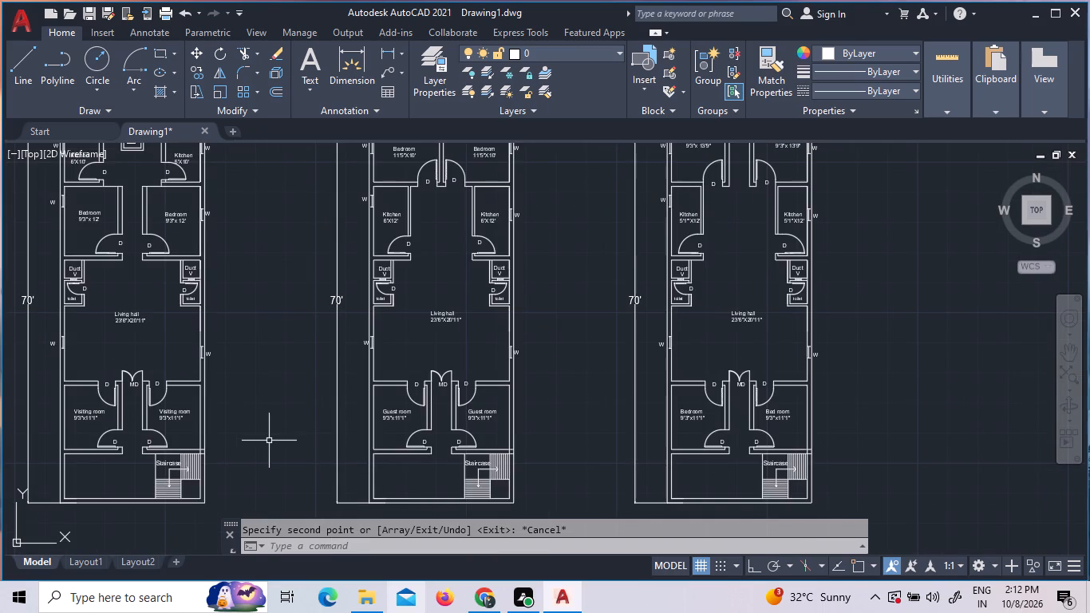
{"action": "scroll", "coordinate": [277, 443], "scroll_direction": "down", "scroll_amount": 2}
{"action": "scroll", "coordinate": [244, 372], "scroll_direction": "down", "scroll_amount": 1}
{"action": "scroll", "coordinate": [243, 370], "scroll_direction": "up", "scroll_amount": 1}
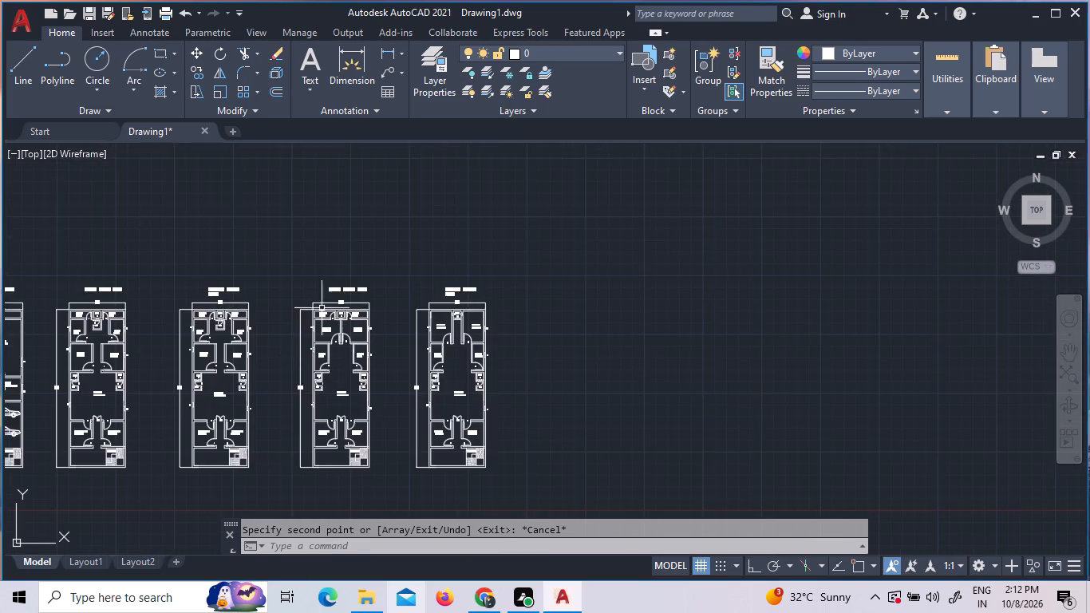
{"action": "scroll", "coordinate": [334, 281], "scroll_direction": "up", "scroll_amount": 3}
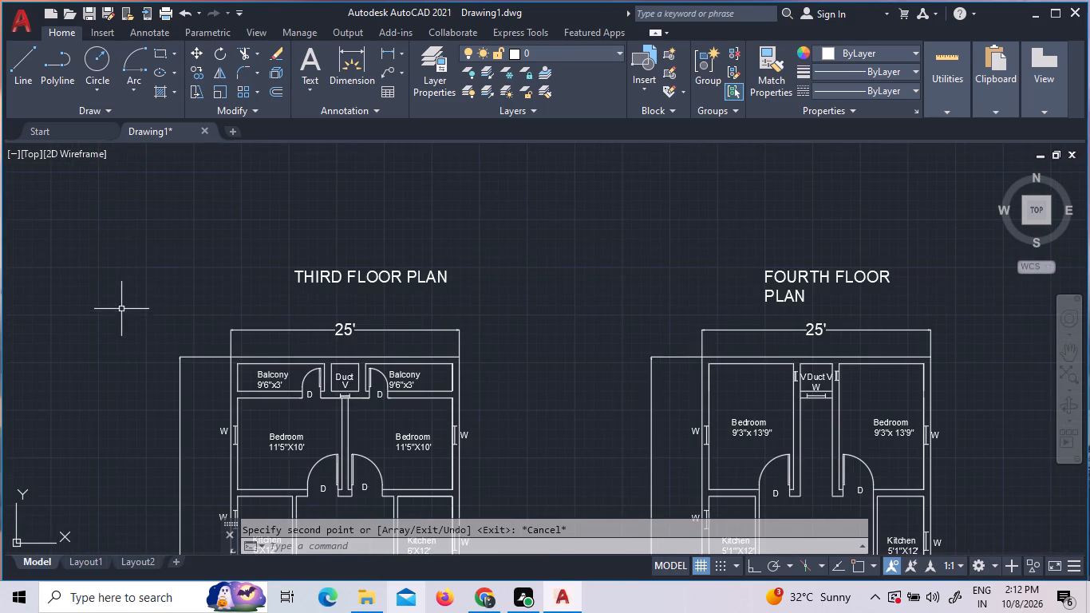
{"action": "scroll", "coordinate": [121, 309], "scroll_direction": "up", "scroll_amount": 2}
{"action": "scroll", "coordinate": [146, 326], "scroll_direction": "down", "scroll_amount": 5}
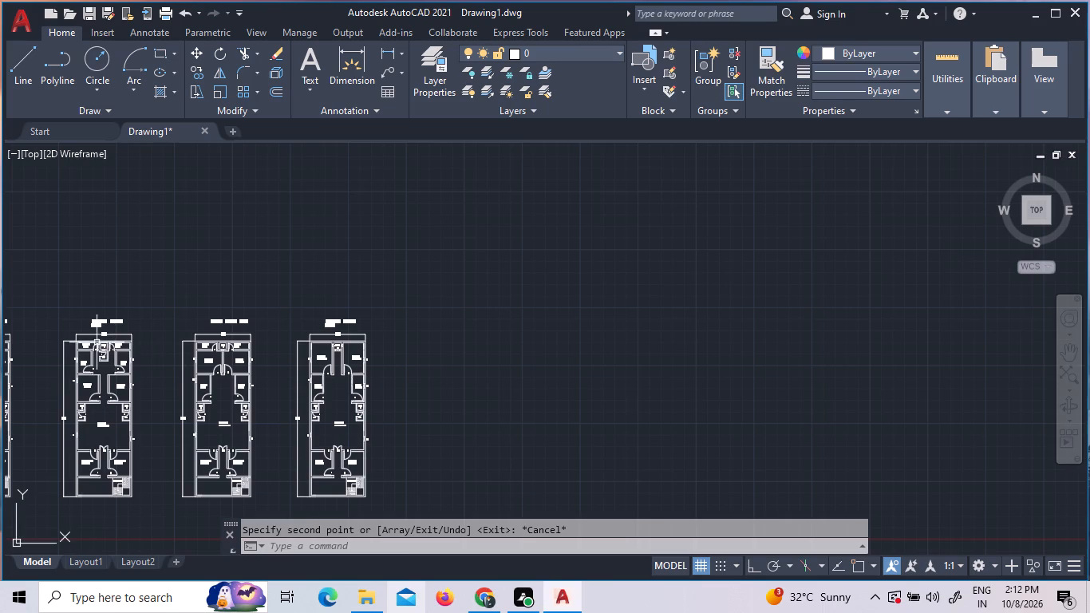
{"action": "scroll", "coordinate": [87, 338], "scroll_direction": "up", "scroll_amount": 3}
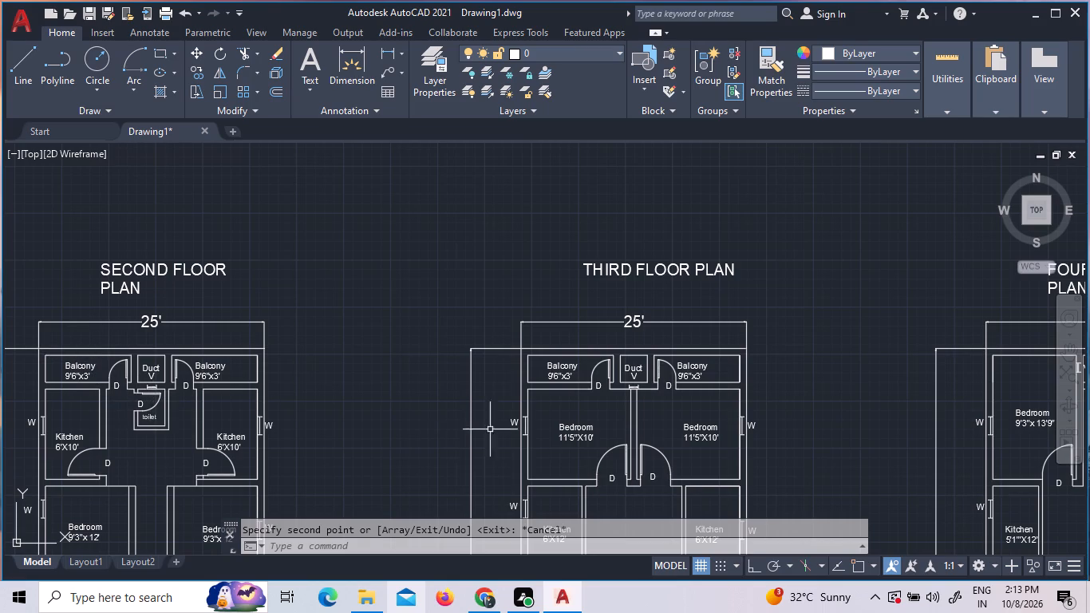
{"action": "scroll", "coordinate": [579, 429], "scroll_direction": "down", "scroll_amount": 2}
{"action": "scroll", "coordinate": [547, 463], "scroll_direction": "up", "scroll_amount": 1}
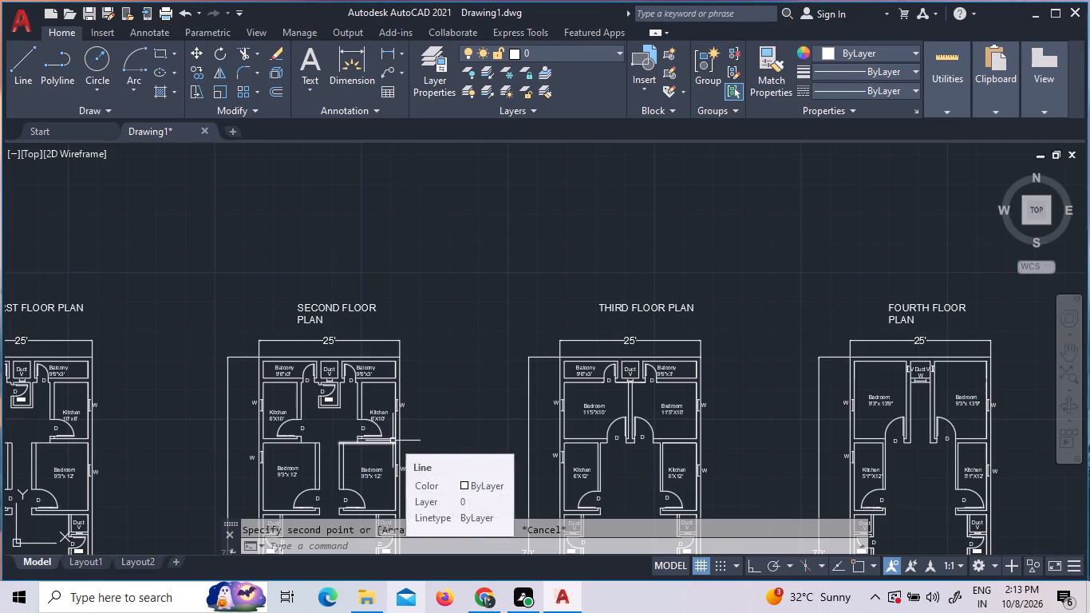
{"action": "scroll", "coordinate": [391, 438], "scroll_direction": "up", "scroll_amount": 2}
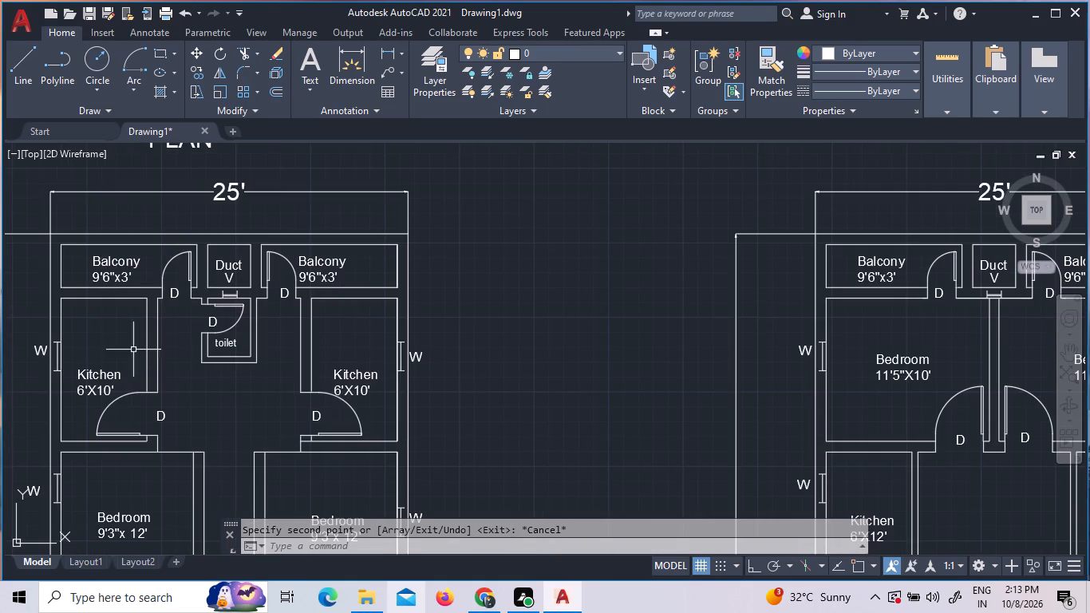
{"action": "scroll", "coordinate": [98, 343], "scroll_direction": "down", "scroll_amount": 1}
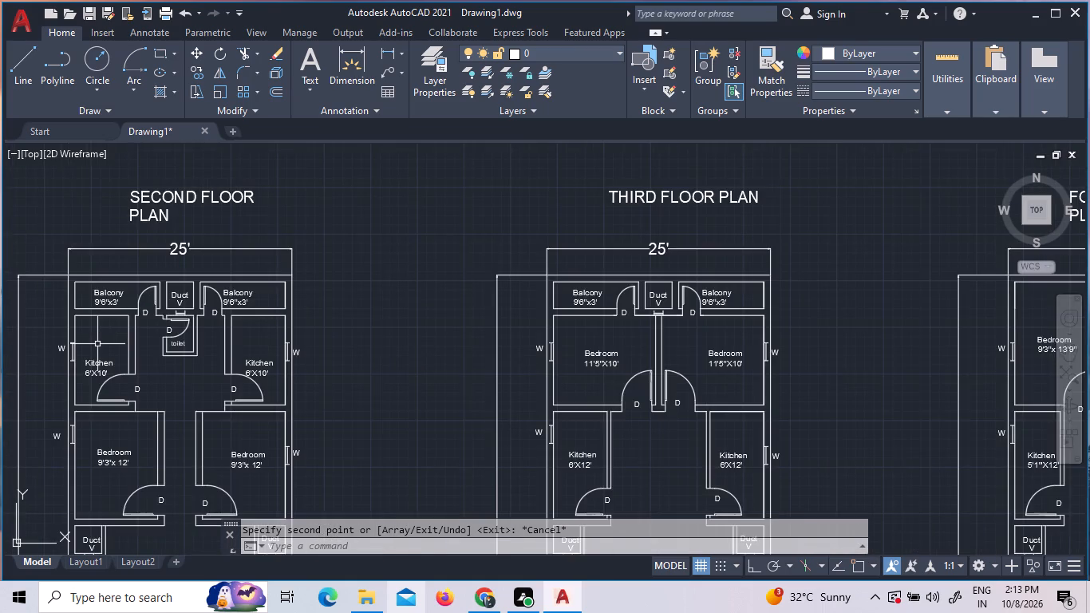
{"action": "scroll", "coordinate": [97, 344], "scroll_direction": "down", "scroll_amount": 2}
{"action": "scroll", "coordinate": [93, 346], "scroll_direction": "up", "scroll_amount": 1}
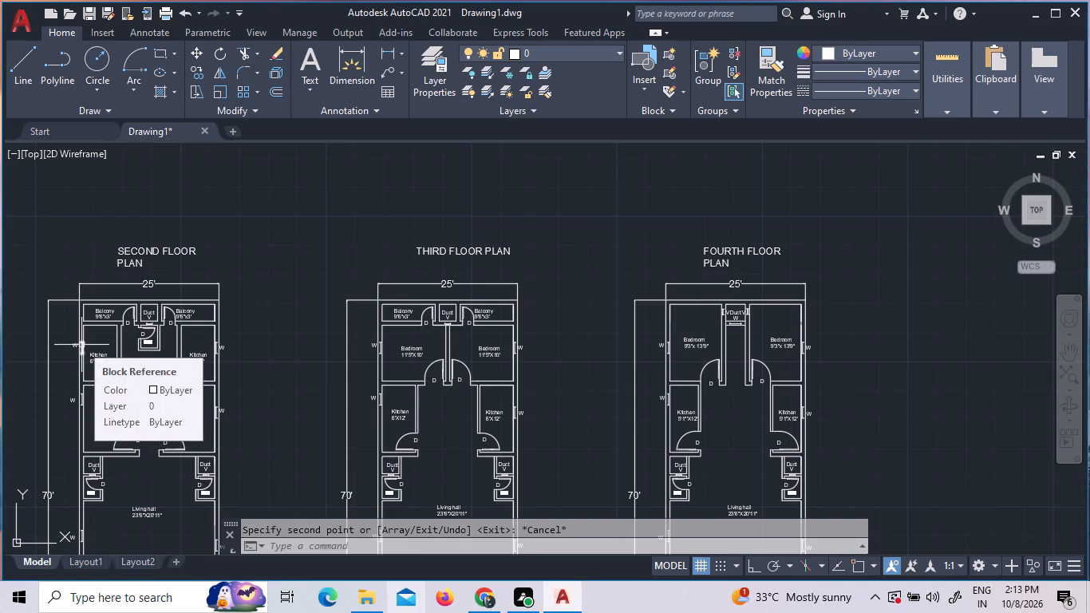
{"action": "scroll", "coordinate": [65, 343], "scroll_direction": "up", "scroll_amount": 3}
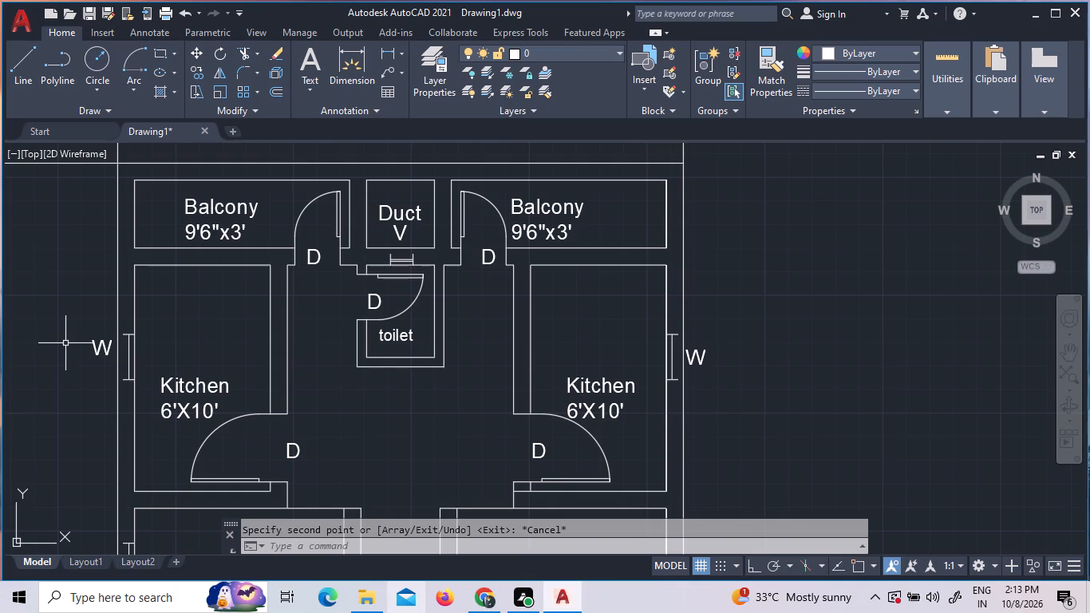
{"action": "scroll", "coordinate": [65, 343], "scroll_direction": "down", "scroll_amount": 3}
{"action": "middle_click_drag", "start_coordinate": [93, 361], "coordinate": [99, 357]}
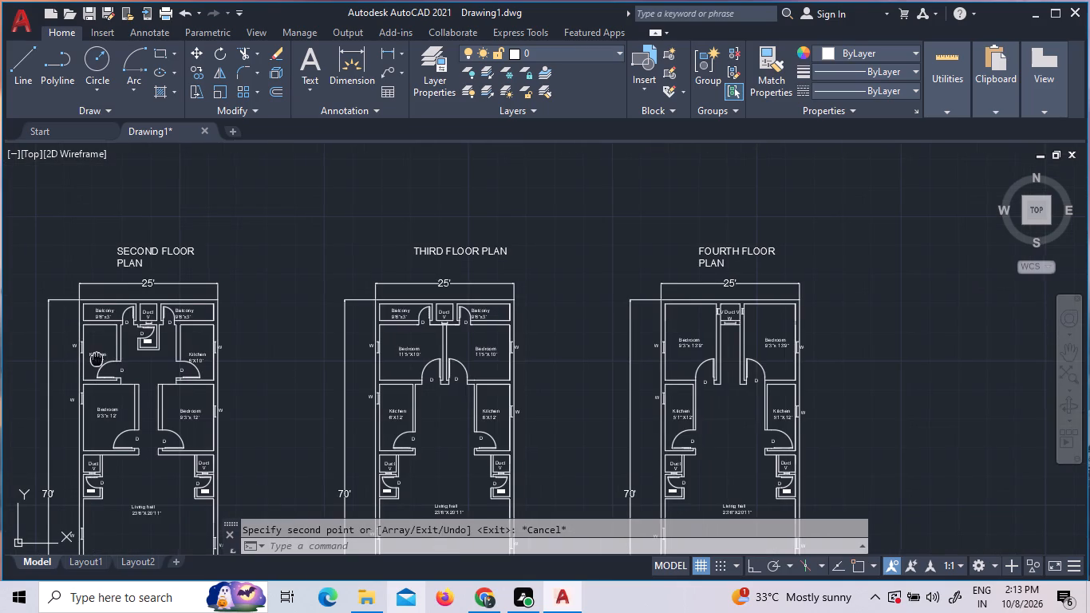
{"action": "middle_click_drag", "start_coordinate": [99, 357], "coordinate": [440, 345]}
{"action": "scroll", "coordinate": [227, 348], "scroll_direction": "up", "scroll_amount": 1}
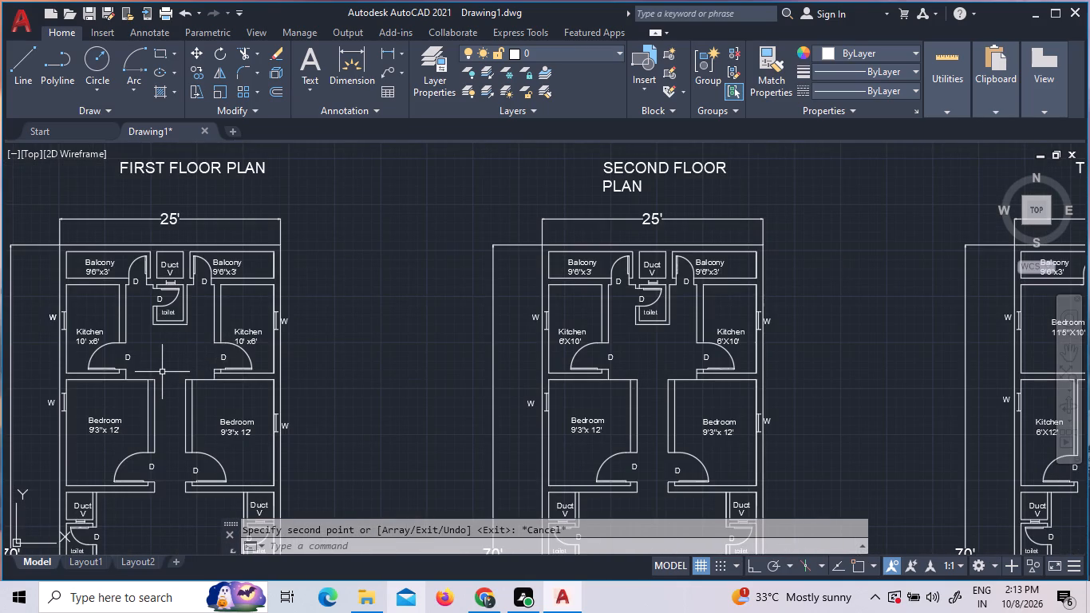
{"action": "scroll", "coordinate": [163, 371], "scroll_direction": "down", "scroll_amount": 3}
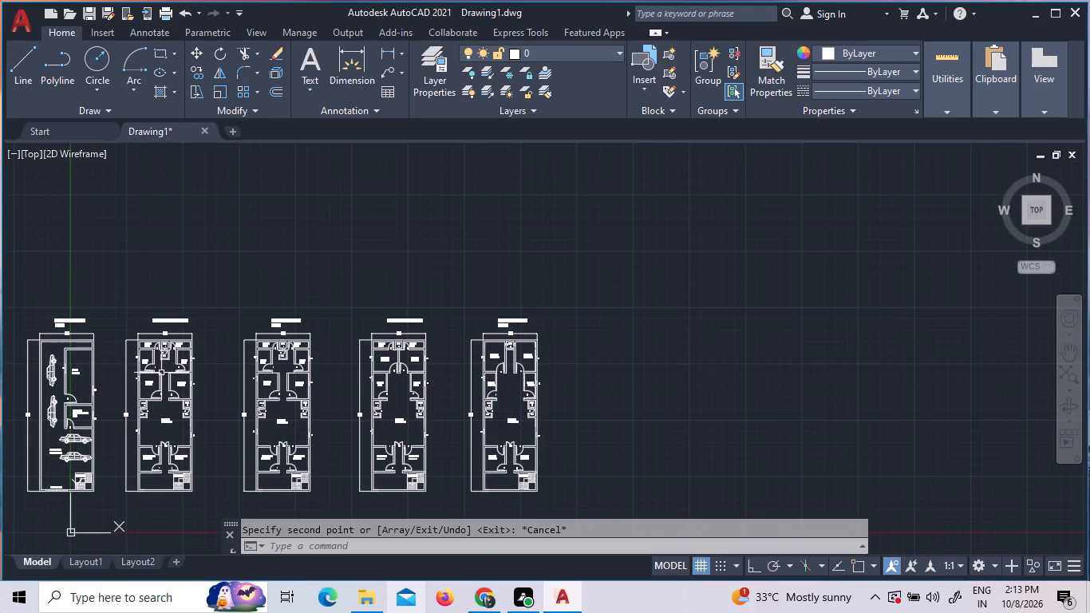
{"action": "scroll", "coordinate": [28, 403], "scroll_direction": "up", "scroll_amount": 4}
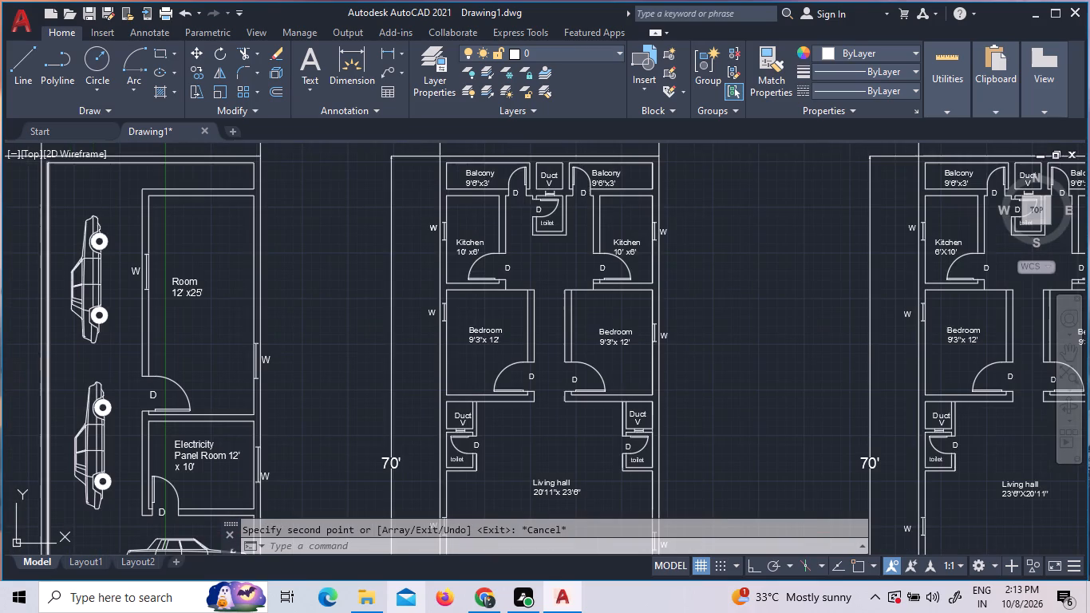
{"action": "scroll", "coordinate": [56, 393], "scroll_direction": "up", "scroll_amount": 1}
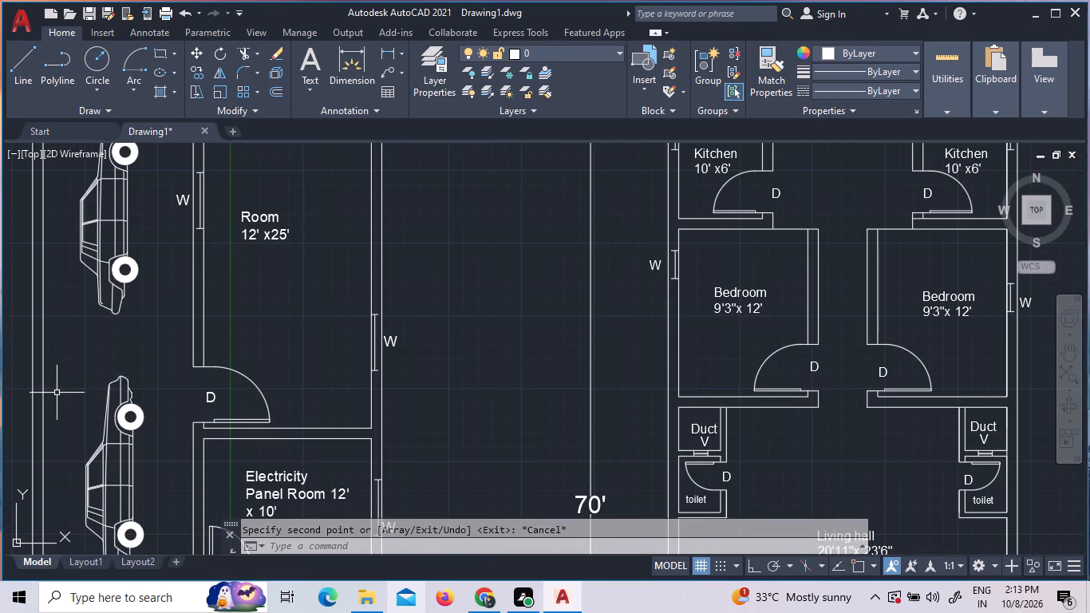
{"action": "scroll", "coordinate": [58, 390], "scroll_direction": "down", "scroll_amount": 2}
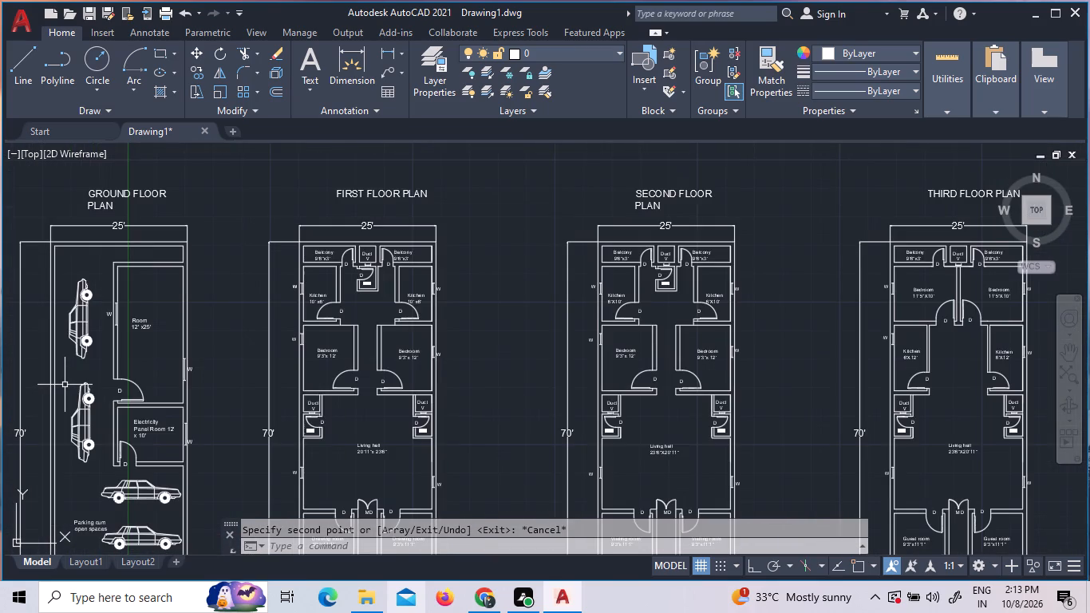
{"action": "scroll", "coordinate": [65, 385], "scroll_direction": "down", "scroll_amount": 1}
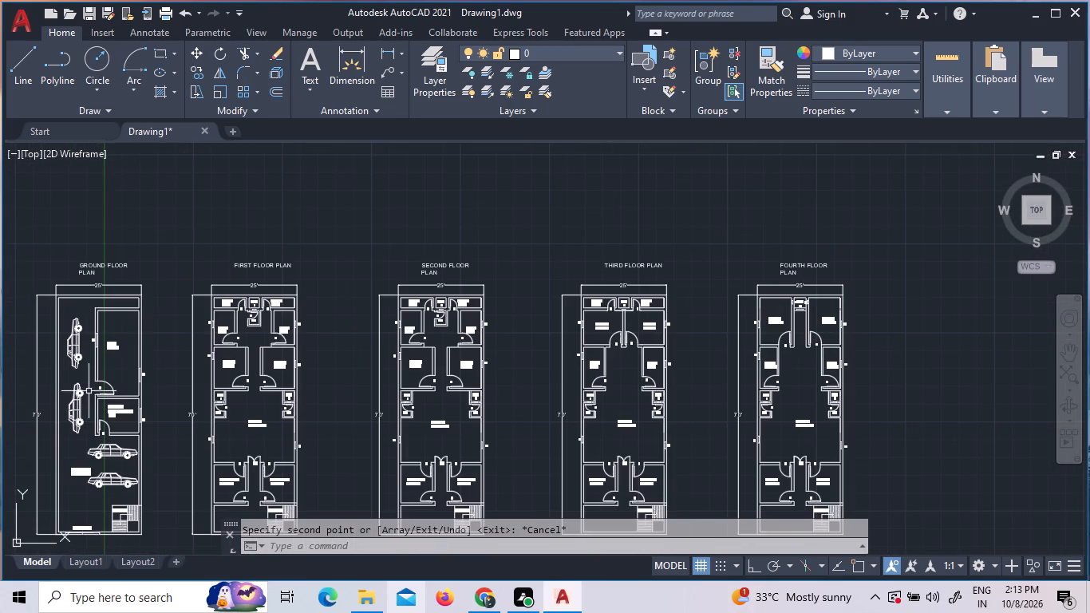
{"action": "left_click", "coordinate": [78, 360]}
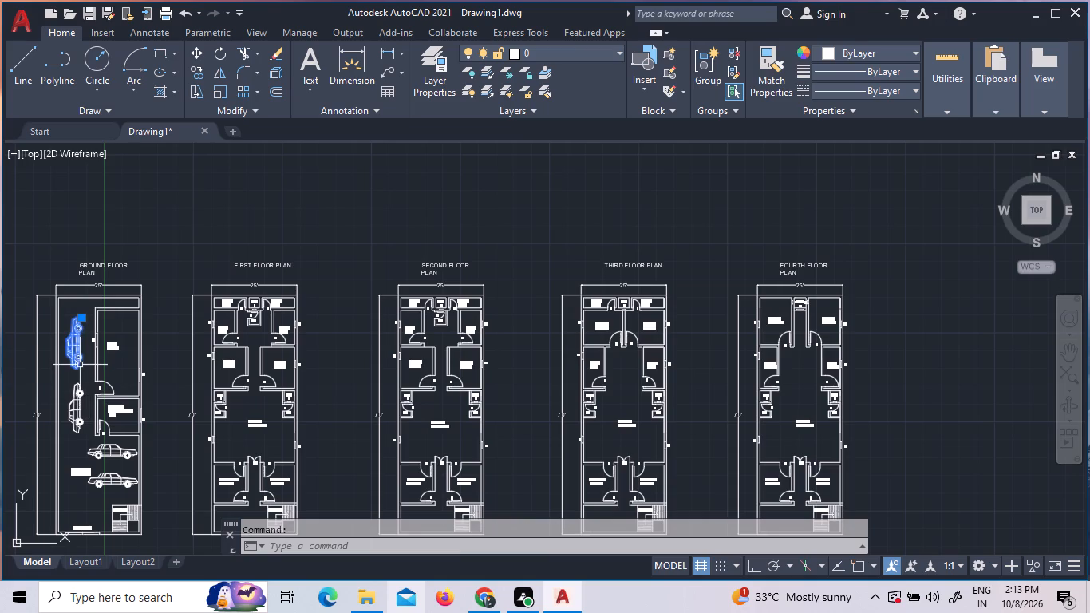
{"action": "key", "text": "Escape"}
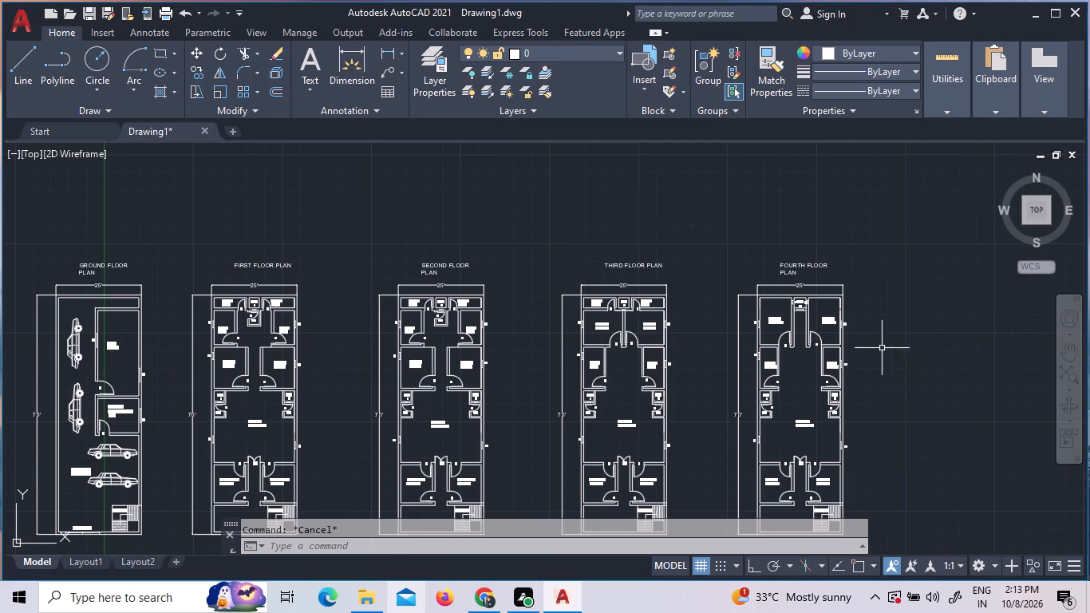
Measure the passage between the two bedrooms below the duct on the fourth floor plan with Quick Measure.
{"action": "scroll", "coordinate": [893, 332], "scroll_direction": "up", "scroll_amount": 1}
{"action": "scroll", "coordinate": [819, 362], "scroll_direction": "up", "scroll_amount": 1}
{"action": "scroll", "coordinate": [738, 293], "scroll_direction": "up", "scroll_amount": 3}
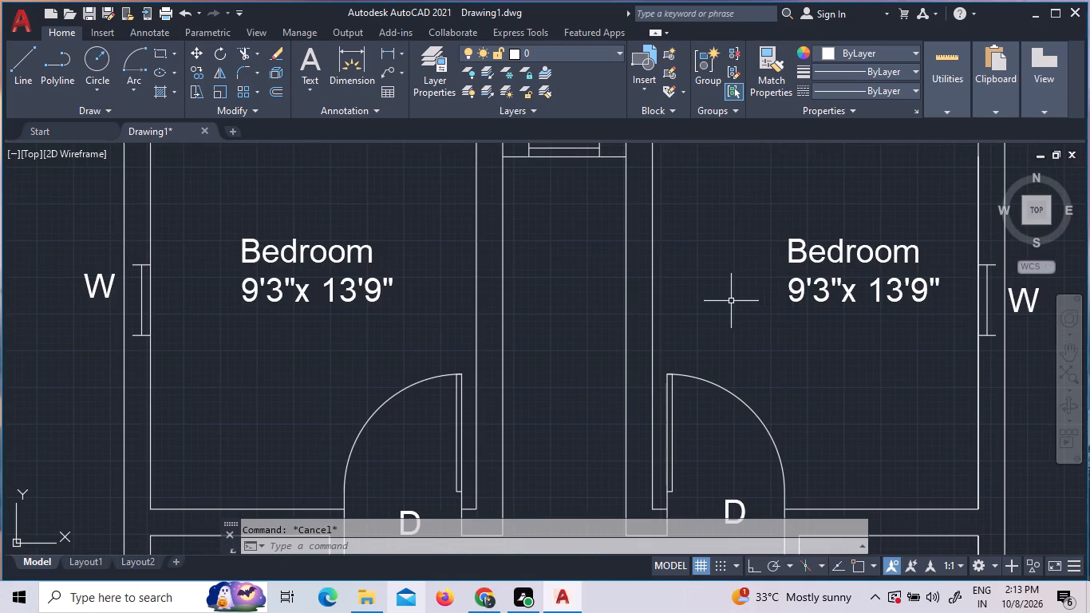
{"action": "scroll", "coordinate": [727, 314], "scroll_direction": "down", "scroll_amount": 2}
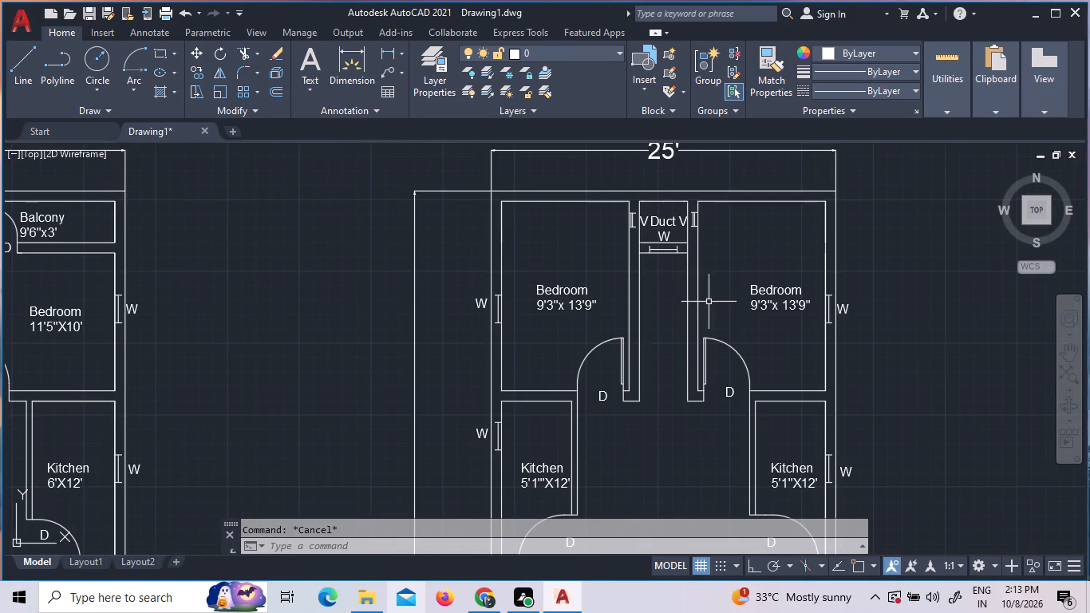
{"action": "left_click", "coordinate": [938, 76]}
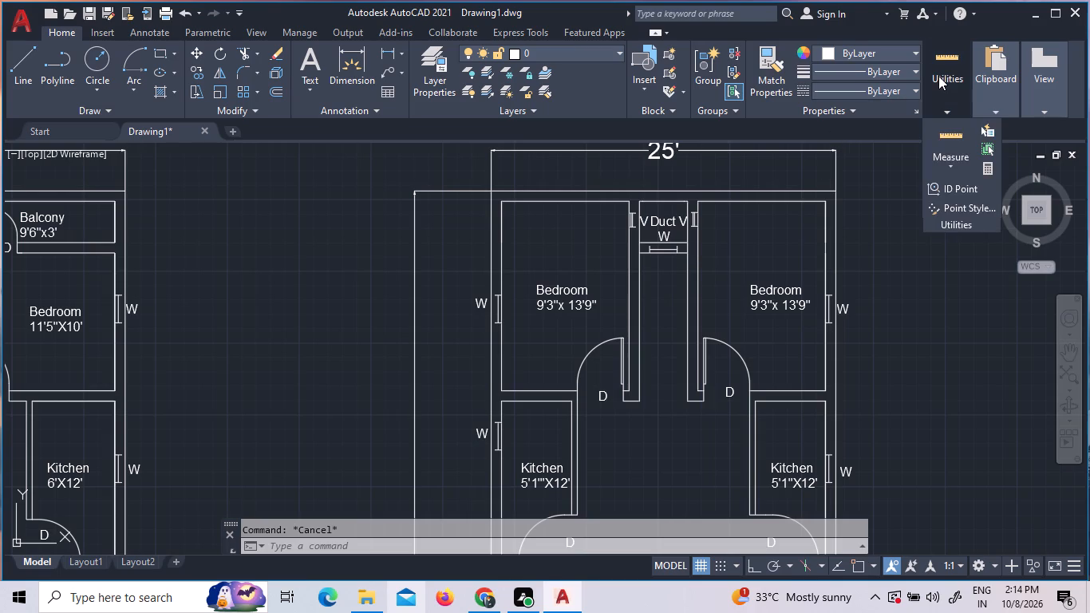
{"action": "left_click", "coordinate": [938, 129]}
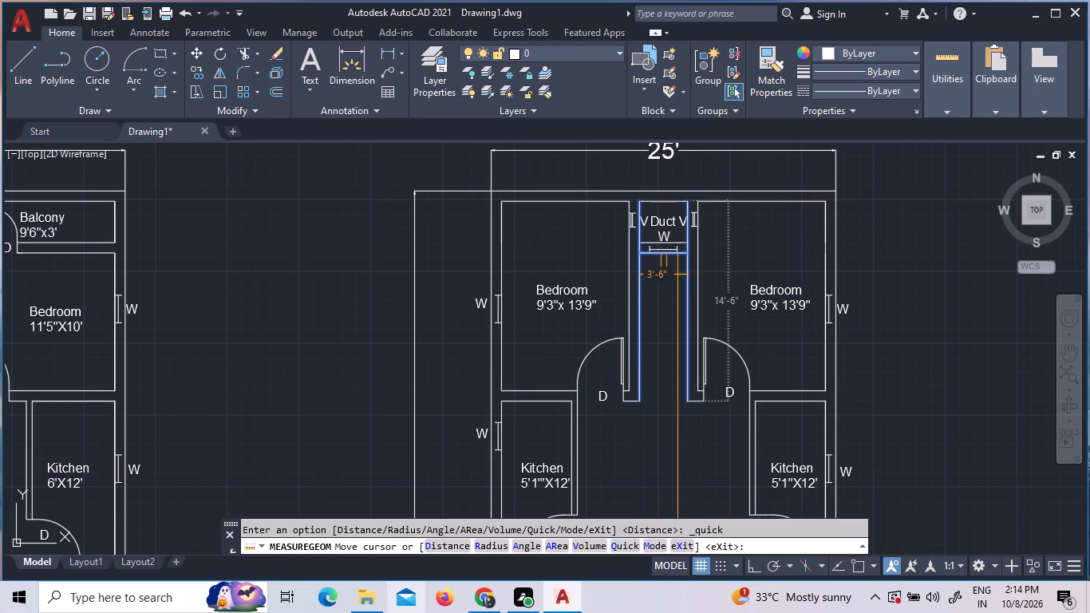
{"action": "key", "text": "Escape"}
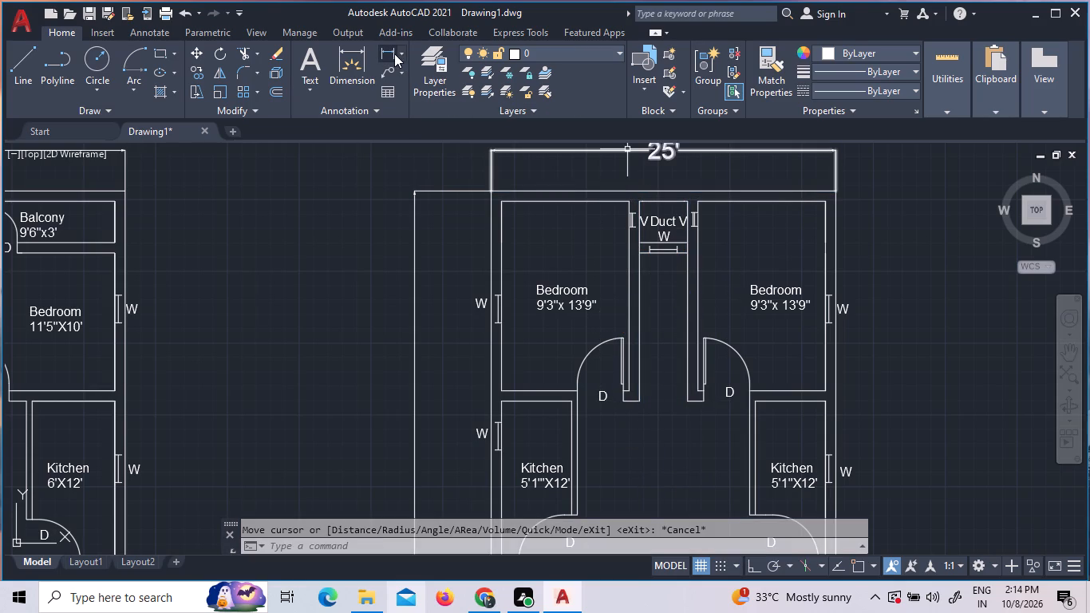
Turn on object snap and check the fourth floor passage wall's length below the duct with a trial linear dimension.
{"action": "left_click", "coordinate": [390, 53]}
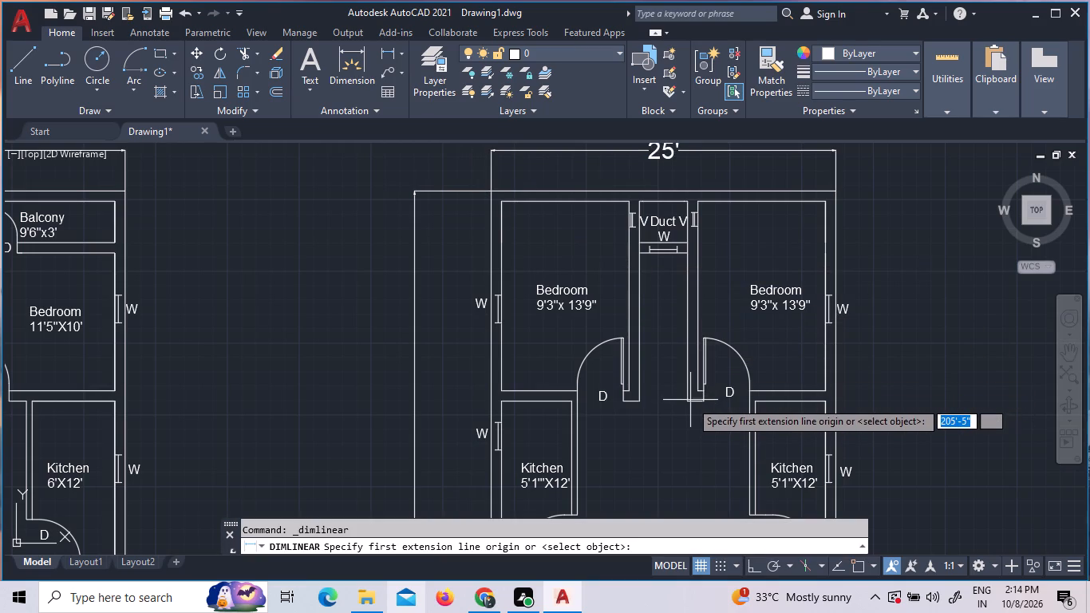
{"action": "left_click", "coordinate": [860, 561]}
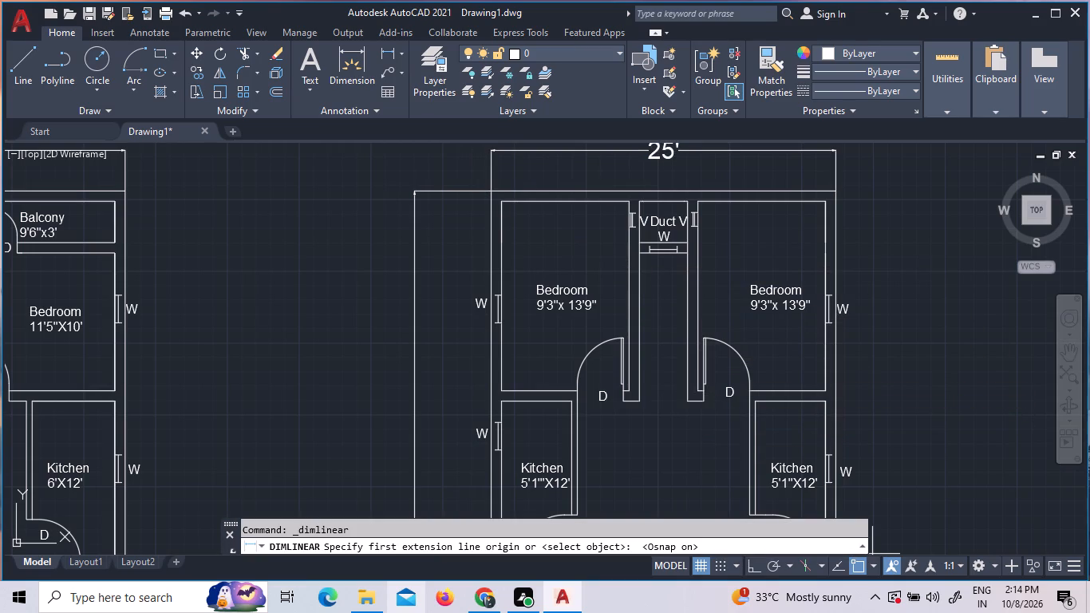
{"action": "left_click", "coordinate": [689, 404]}
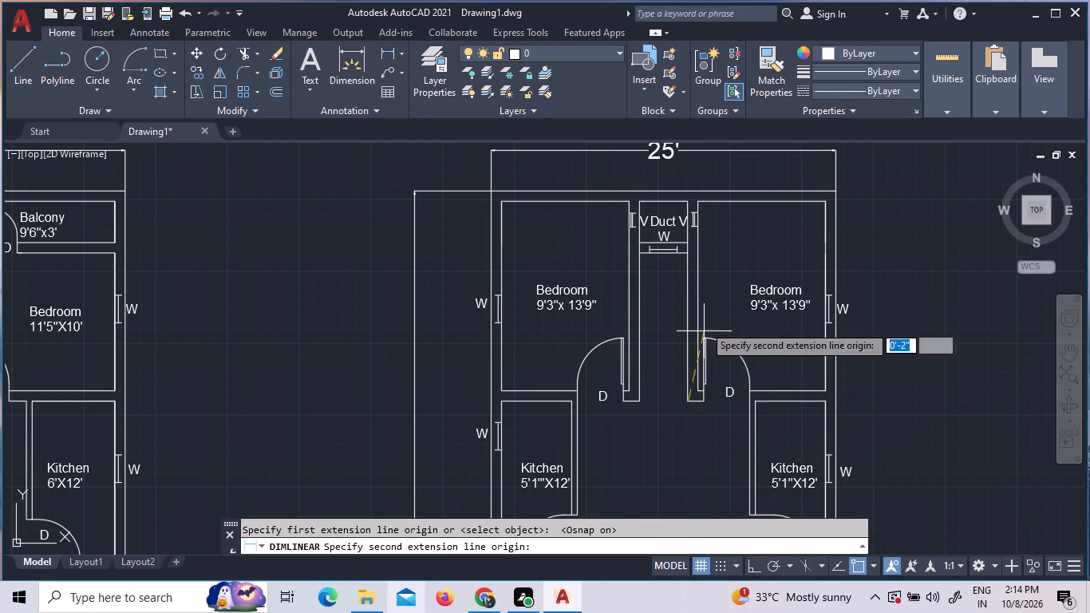
{"action": "left_click", "coordinate": [686, 253]}
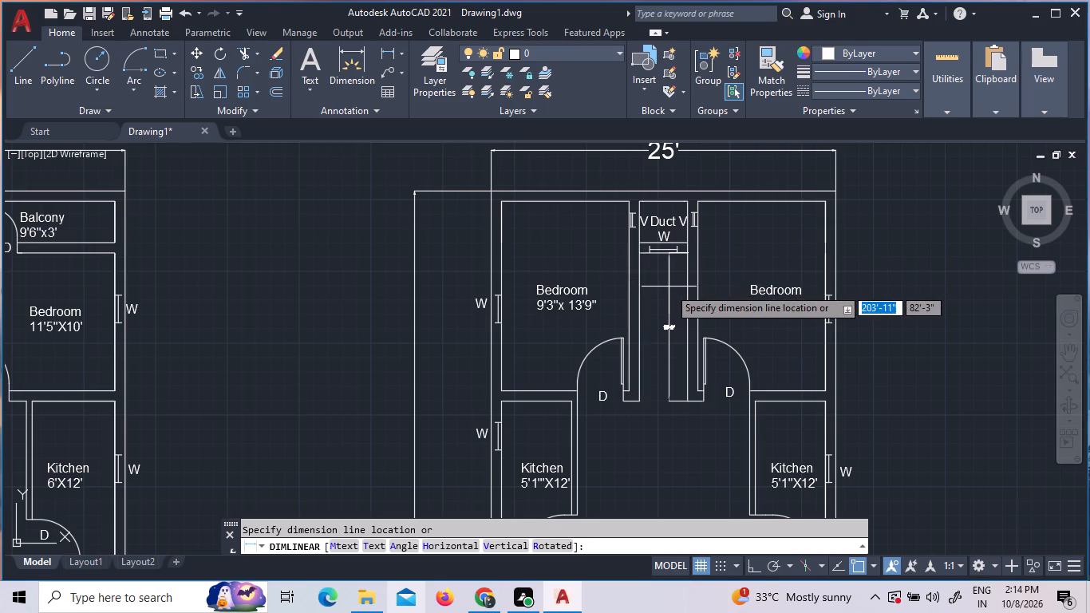
{"action": "scroll", "coordinate": [669, 287], "scroll_direction": "up", "scroll_amount": 4}
{"action": "key", "text": "Escape"}
{"action": "scroll", "coordinate": [672, 291], "scroll_direction": "down", "scroll_amount": 3}
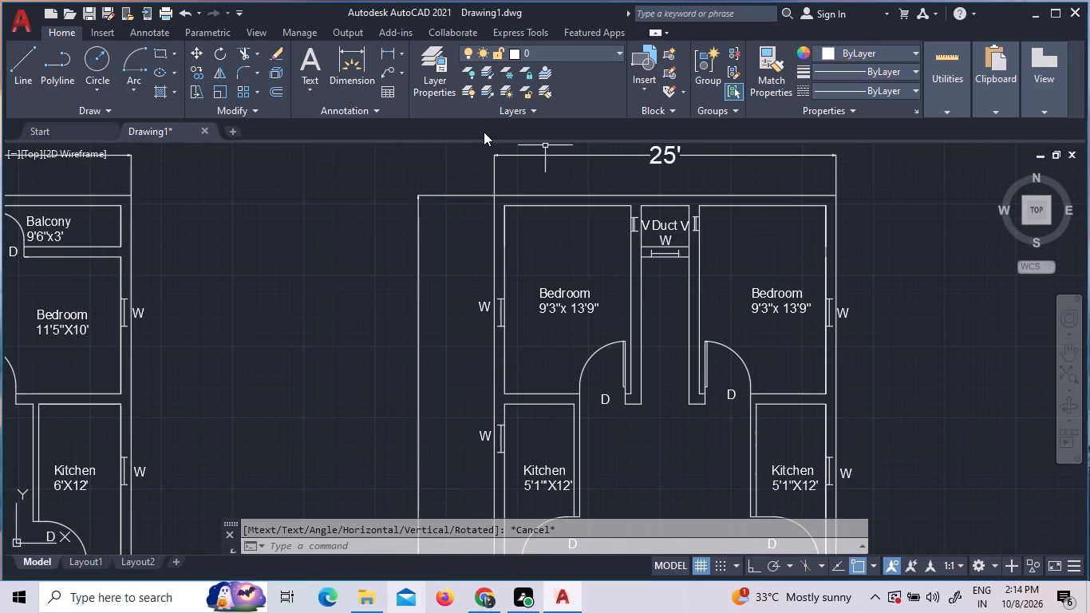
Offset the duct's lower wall line 3'6" down into the passage between the fourth floor bedrooms.
{"action": "scroll", "coordinate": [767, 218], "scroll_direction": "down", "scroll_amount": 2}
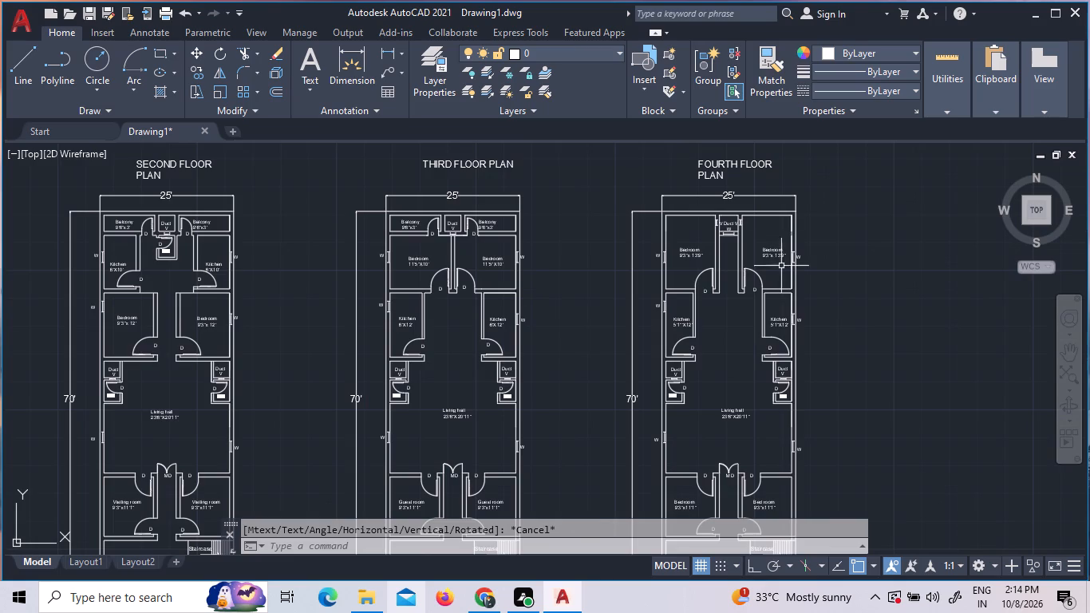
{"action": "scroll", "coordinate": [776, 270], "scroll_direction": "up", "scroll_amount": 4}
{"action": "scroll", "coordinate": [733, 262], "scroll_direction": "down", "scroll_amount": 1}
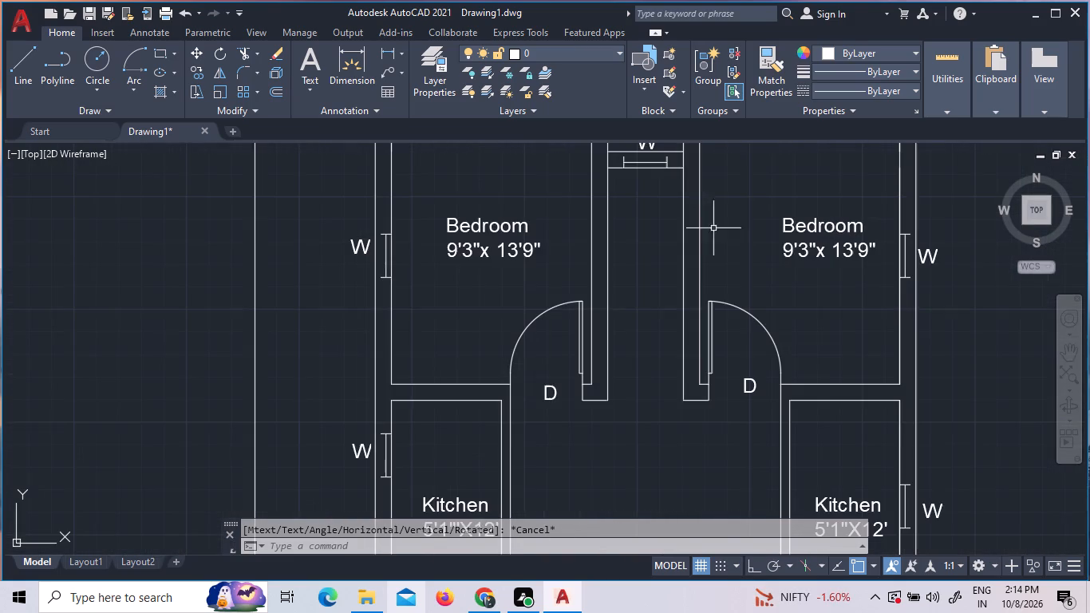
{"action": "scroll", "coordinate": [690, 148], "scroll_direction": "up", "scroll_amount": 1}
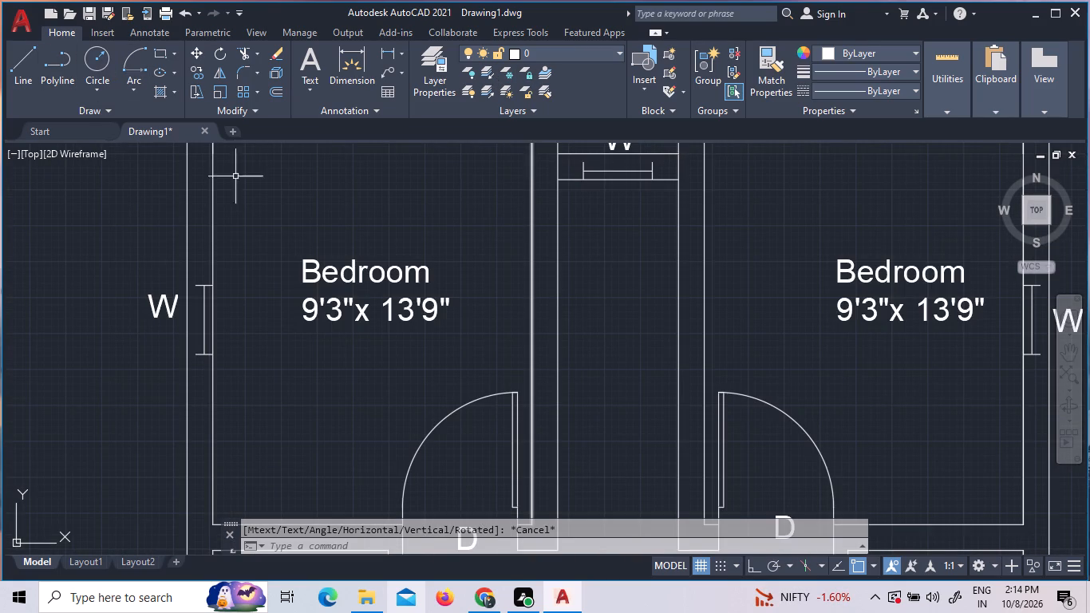
{"action": "key", "text": "o"}
{"action": "key", "text": "Return"}
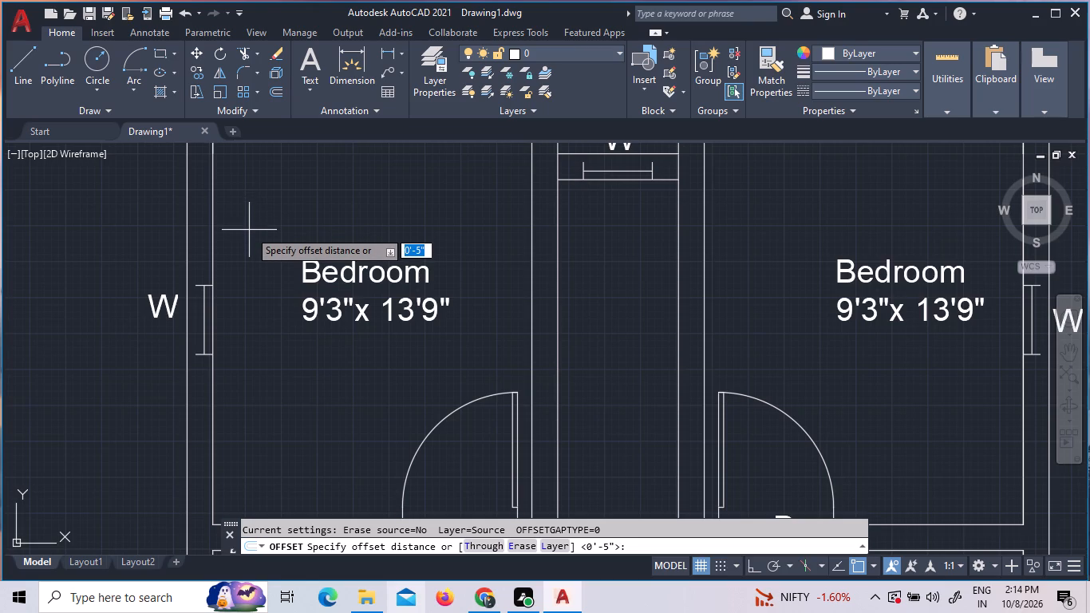
{"action": "key", "text": "3"}
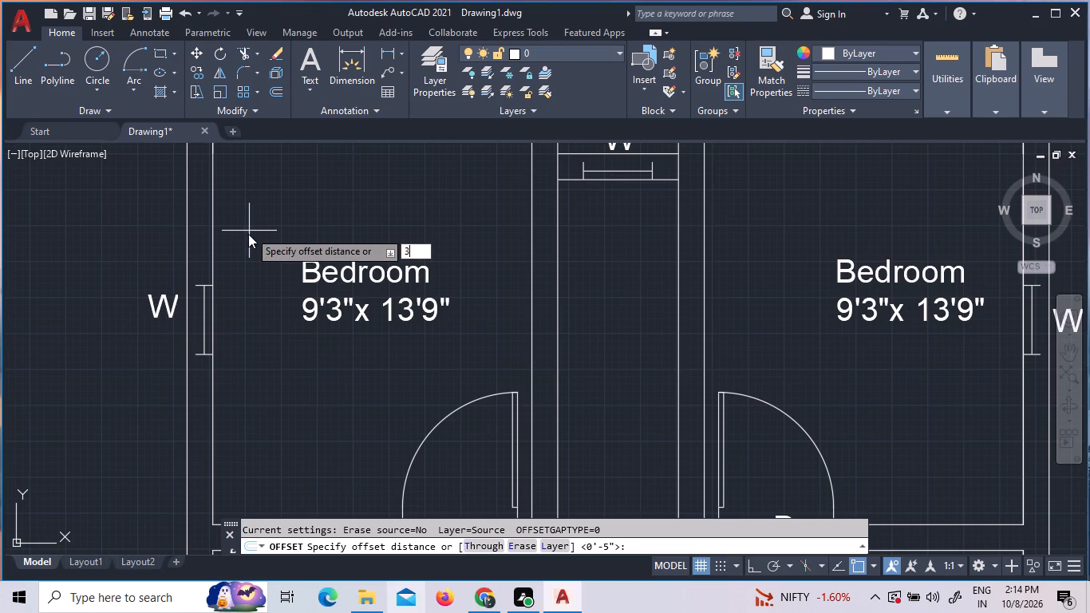
{"action": "key", "text": "apostrophe"}
{"action": "key", "text": "6"}
{"action": "key", "text": "shift+quotedbl"}
{"action": "key", "text": "Return"}
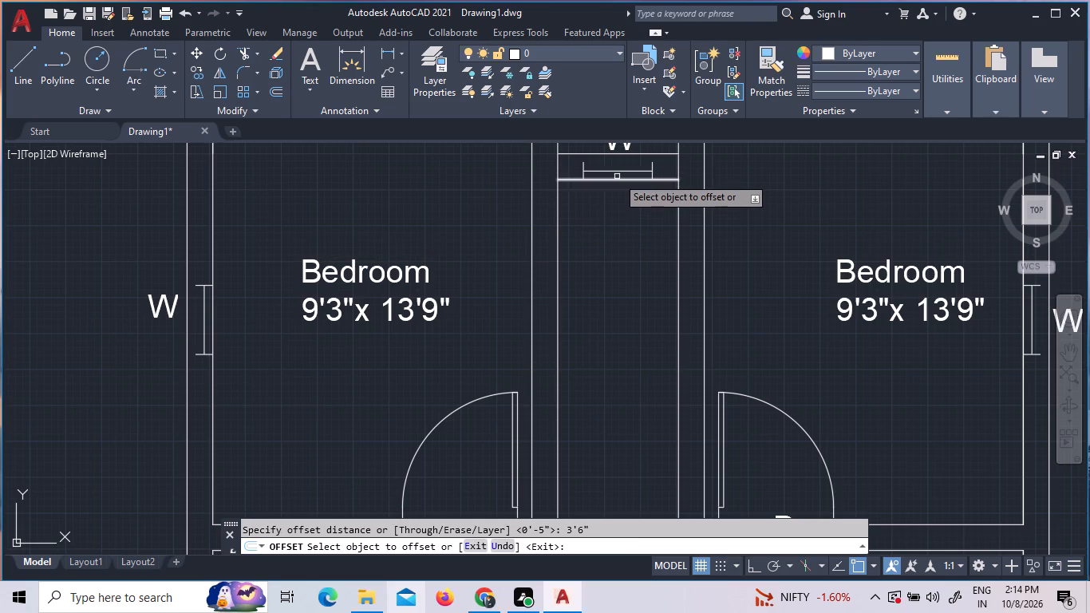
{"action": "left_click", "coordinate": [617, 176]}
{"action": "left_click", "coordinate": [615, 177]}
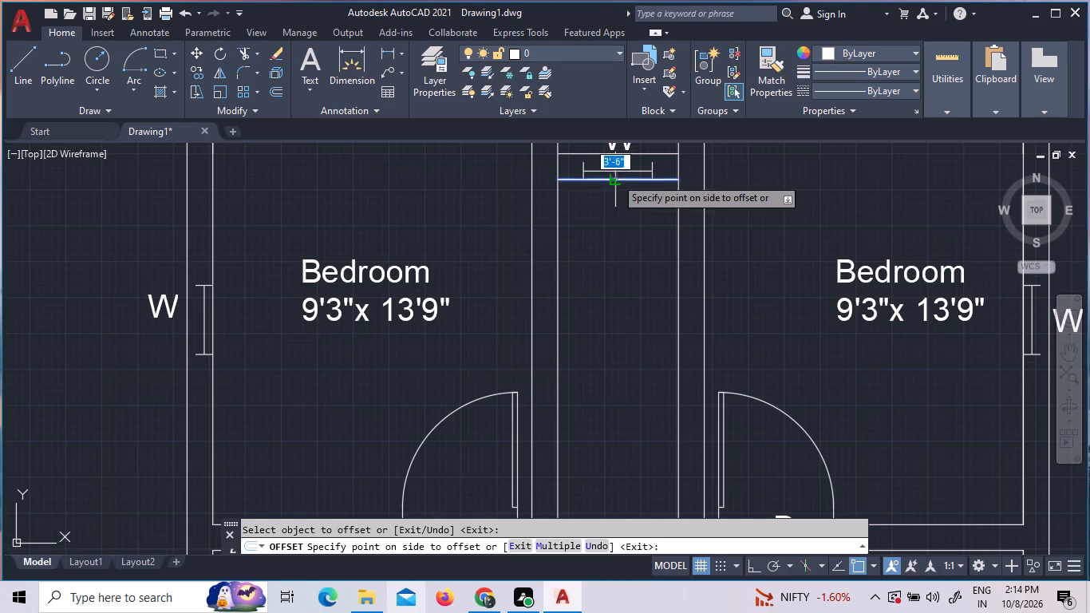
{"action": "left_click", "coordinate": [607, 254]}
{"action": "key", "text": "Escape"}
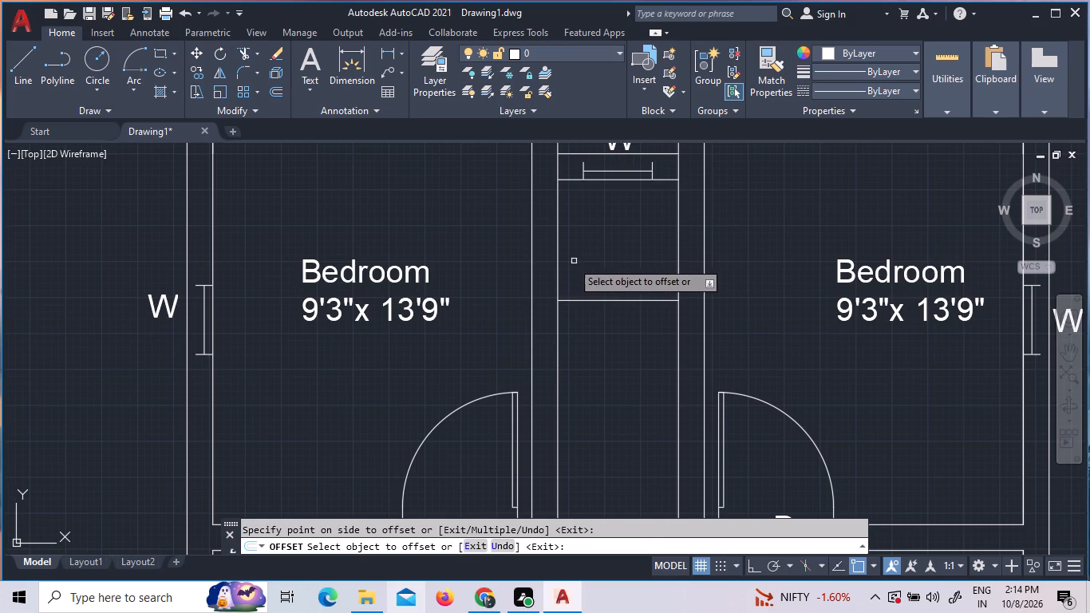
Offset the new cross line in the passage 5" downward to give the cross wall its thickness.
{"action": "key", "text": "o"}
{"action": "key", "text": "Return"}
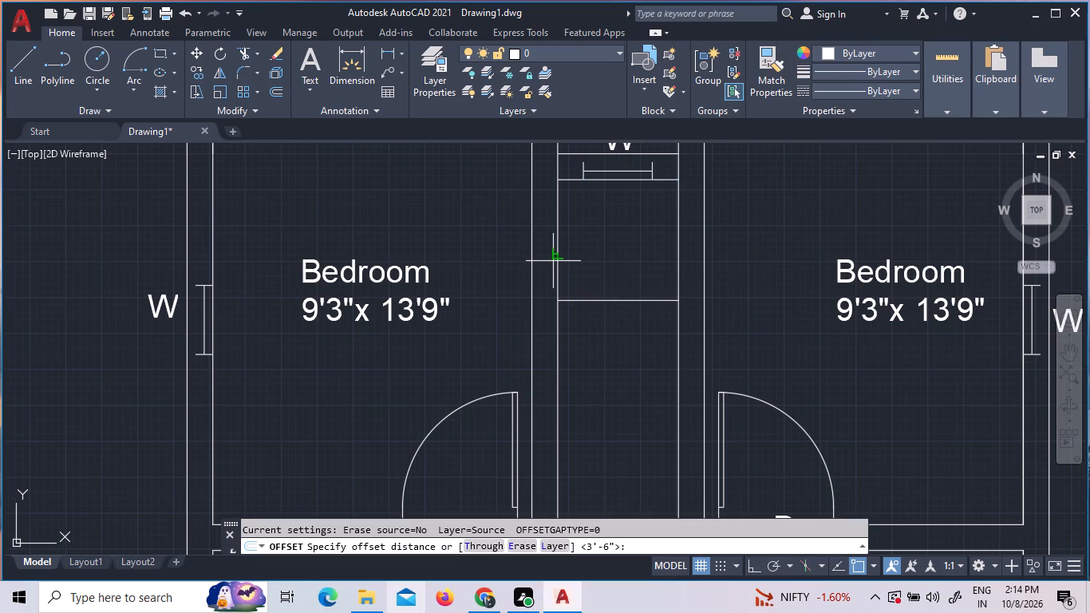
{"action": "key", "text": "5"}
{"action": "key", "text": "shift+quotedbl"}
{"action": "key", "text": "Return"}
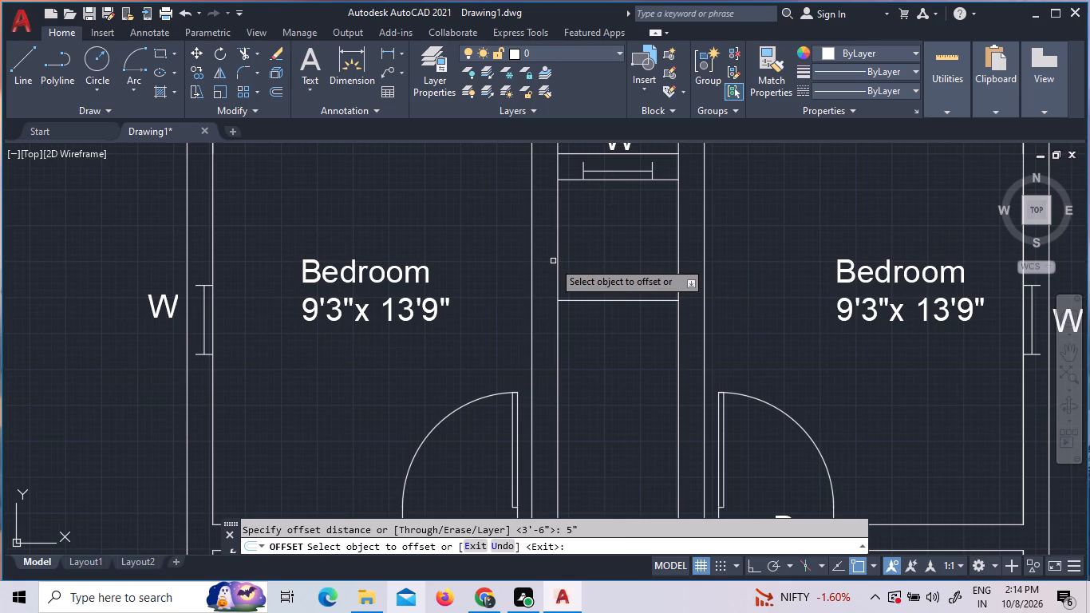
{"action": "left_click", "coordinate": [618, 301]}
{"action": "left_click", "coordinate": [618, 326]}
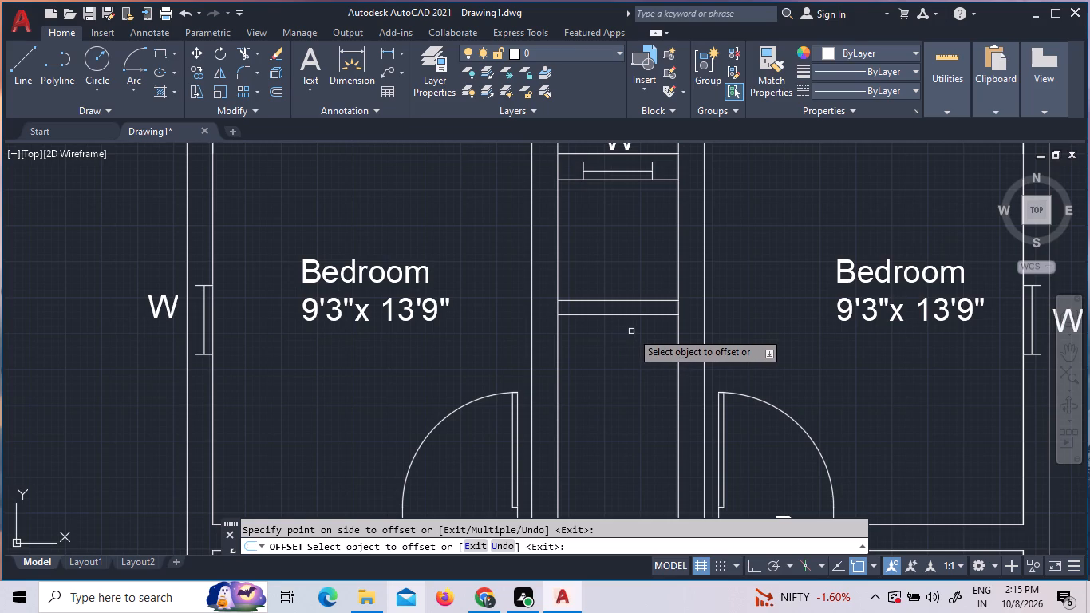
{"action": "key", "text": "Escape"}
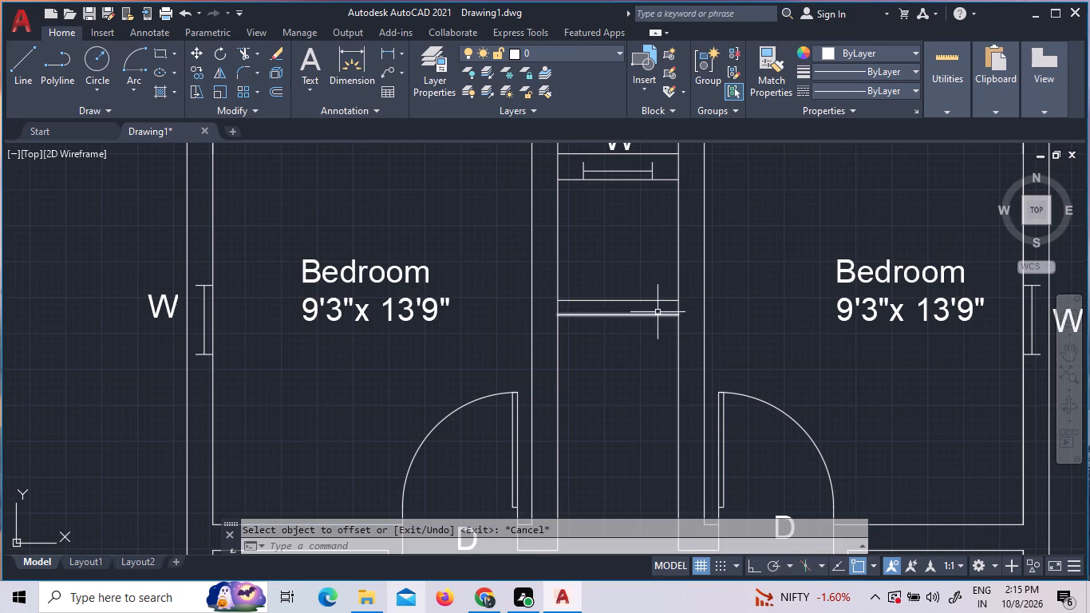
Trim both passage side lines between the two new cross-wall lines.
{"action": "key", "text": "t"}
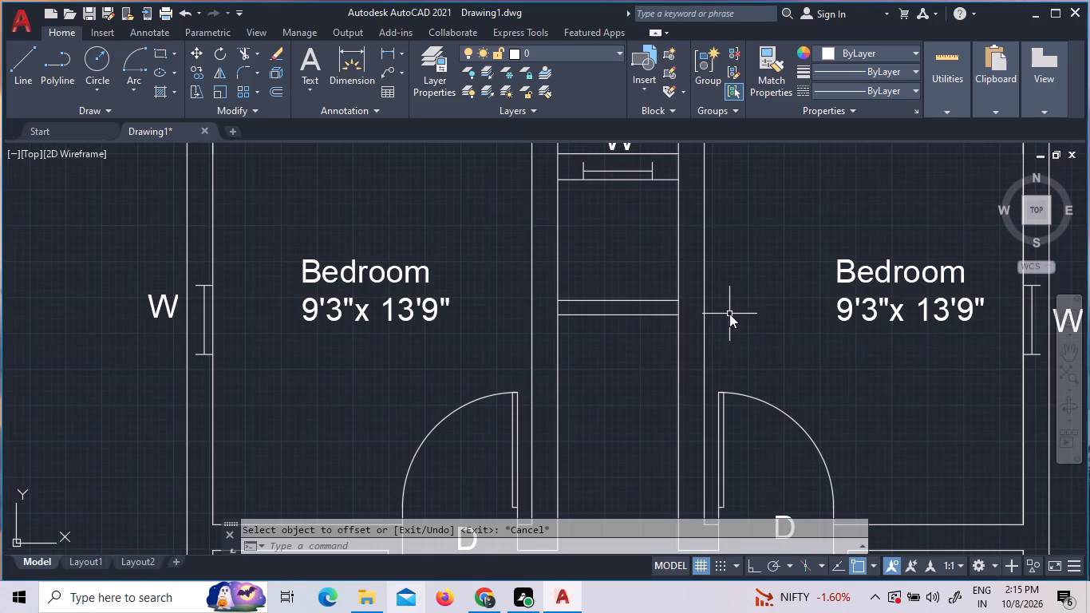
{"action": "type", "text": "r"}
{"action": "key", "text": "space"}
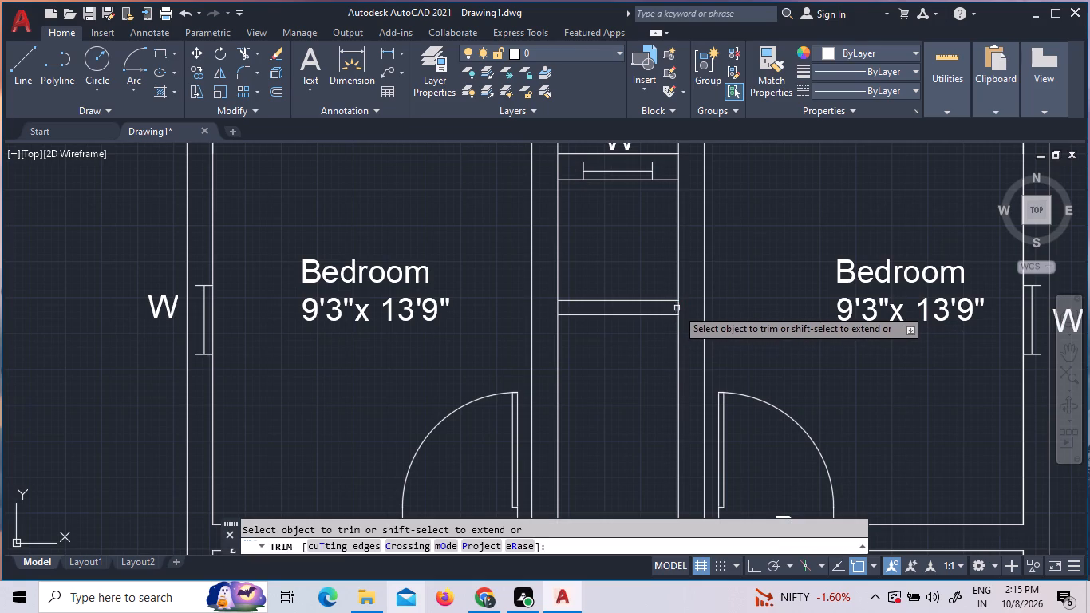
{"action": "left_click", "coordinate": [677, 307]}
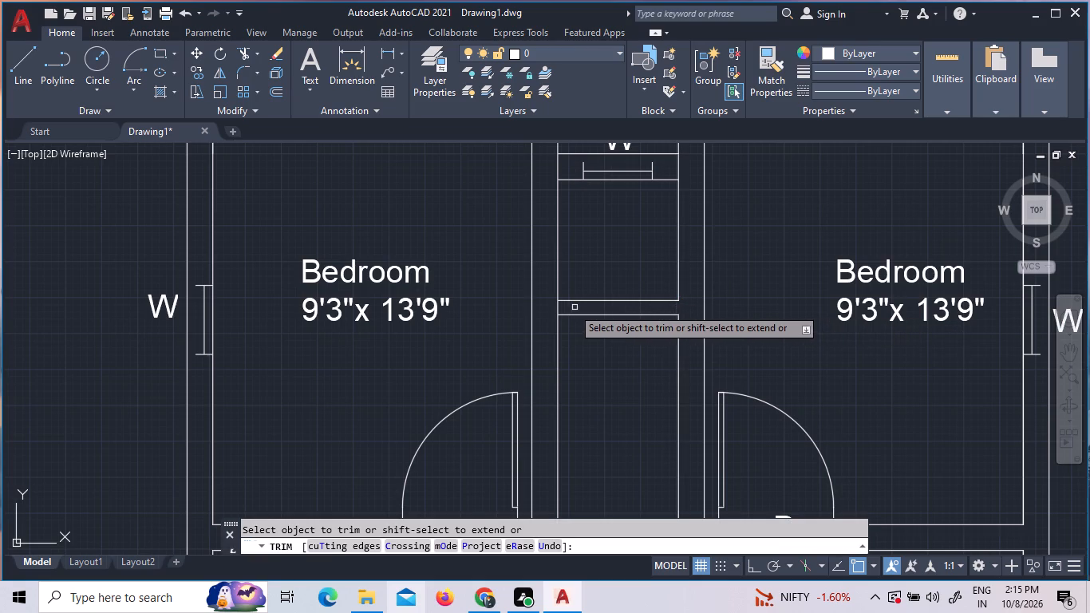
{"action": "left_click", "coordinate": [556, 306]}
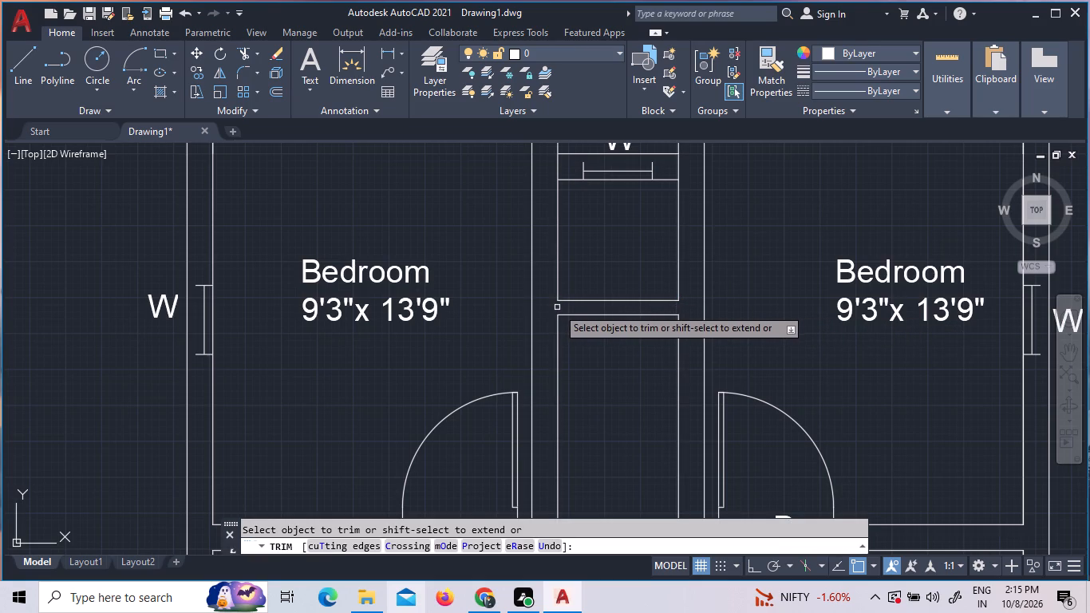
{"action": "key", "text": "Escape"}
Turn on ortho and draw a vertical line closing the right end of the cross wall, between its lower and upper lines.
{"action": "key", "text": "l"}
{"action": "key", "text": "Return"}
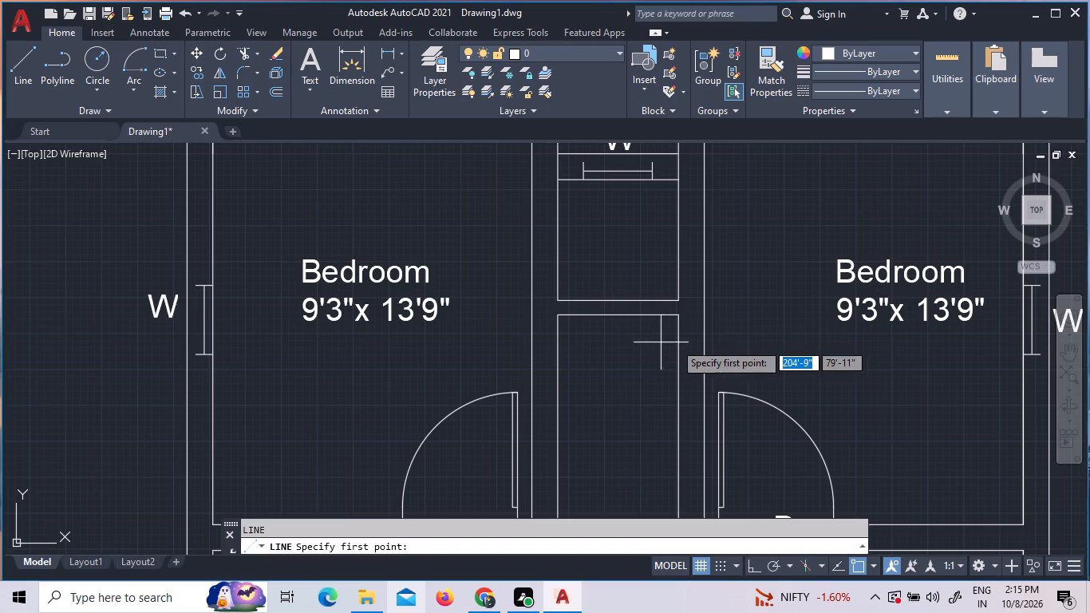
{"action": "left_click", "coordinate": [677, 317]}
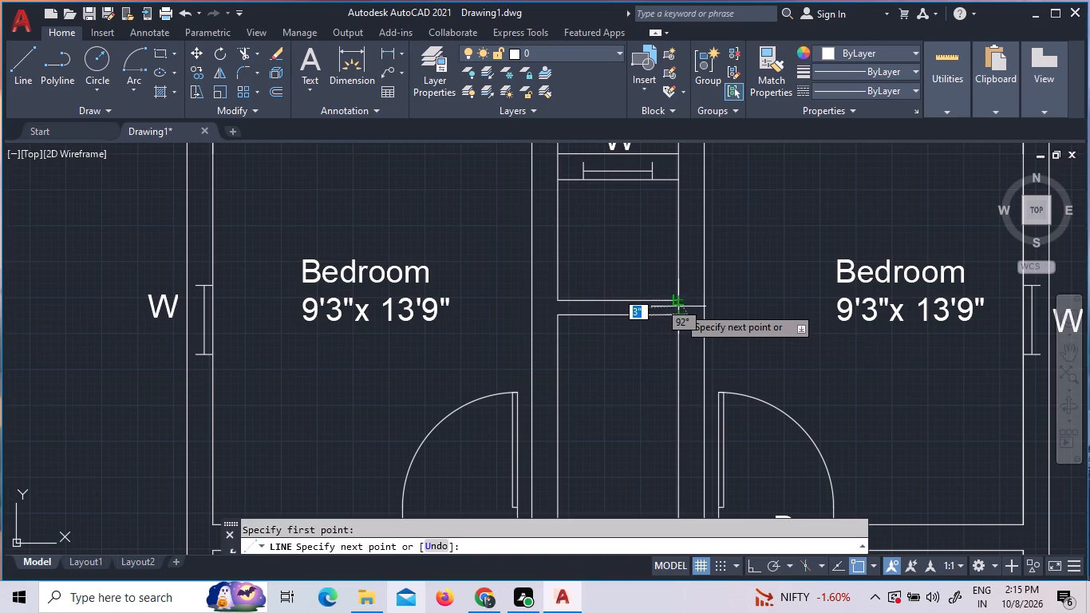
{"action": "key", "text": "F8"}
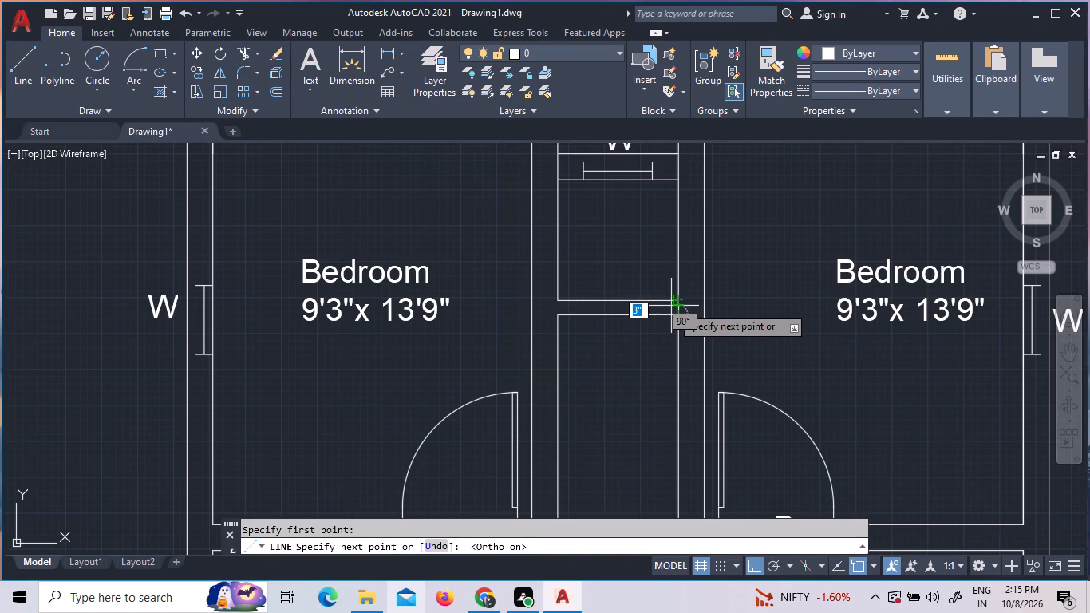
{"action": "scroll", "coordinate": [669, 306], "scroll_direction": "up", "scroll_amount": 4}
{"action": "left_click", "coordinate": [693, 291]}
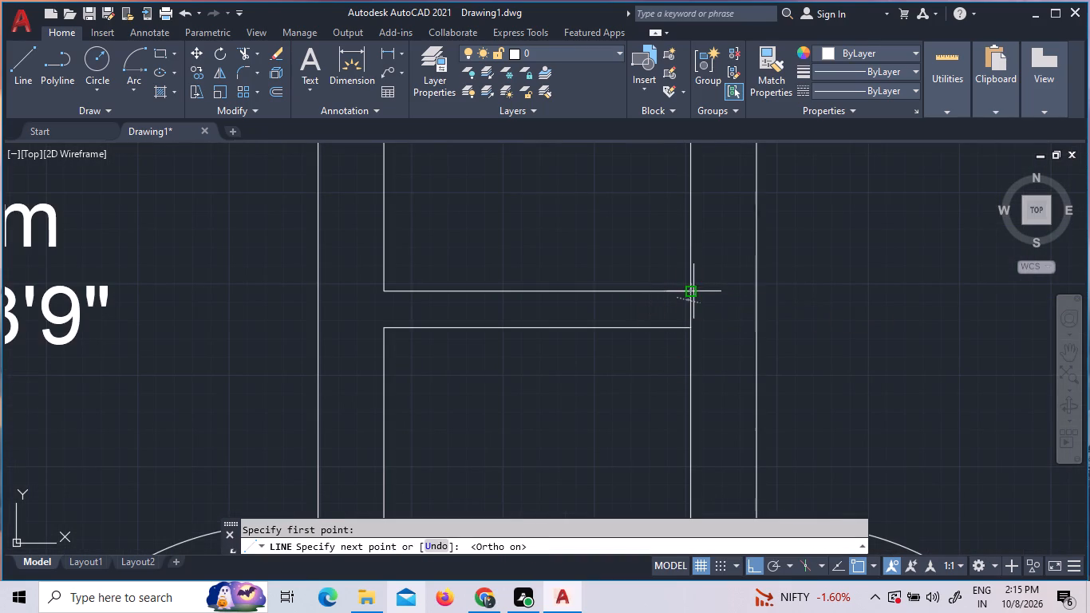
{"action": "key", "text": "Escape"}
Offset the cross wall's right end line 5" to the left, inside the wall.
{"action": "key", "text": "o"}
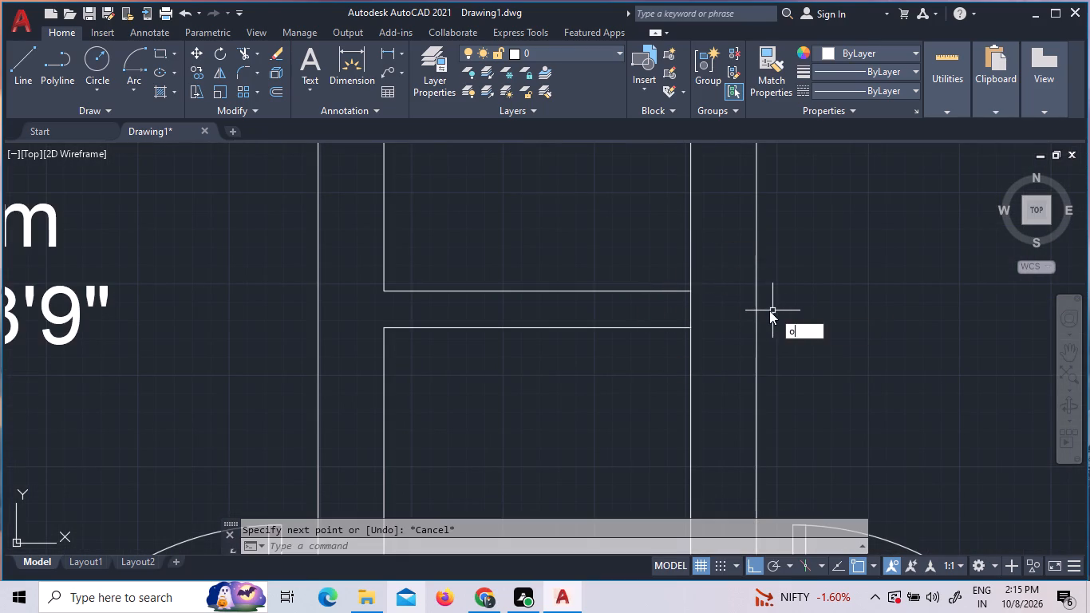
{"action": "key", "text": "Return"}
{"action": "type", "text": "5\""}
{"action": "key", "text": "Return"}
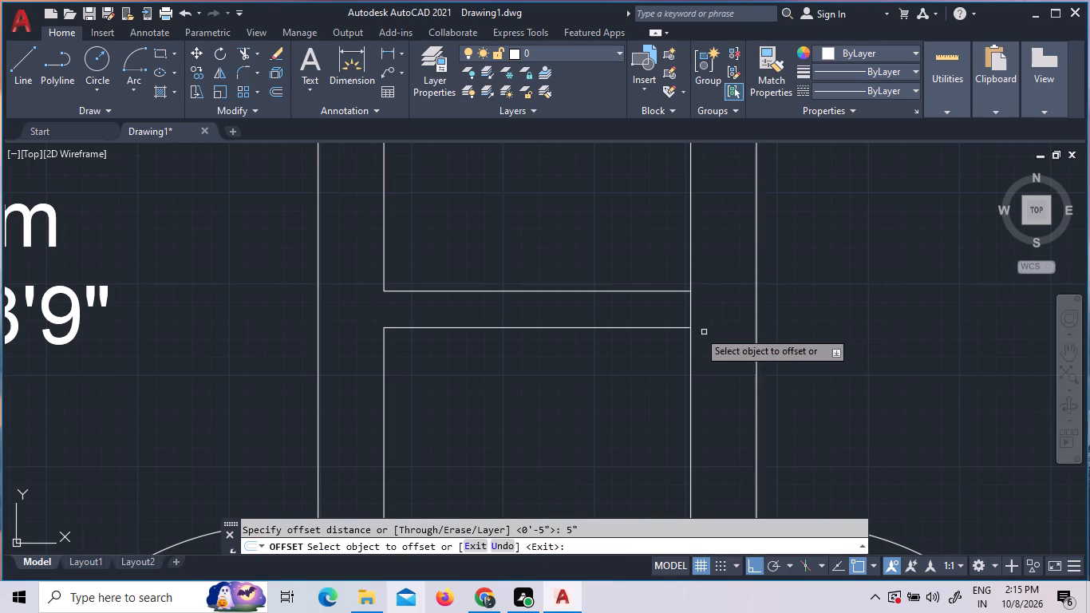
{"action": "left_click", "coordinate": [693, 313]}
{"action": "left_click", "coordinate": [655, 311]}
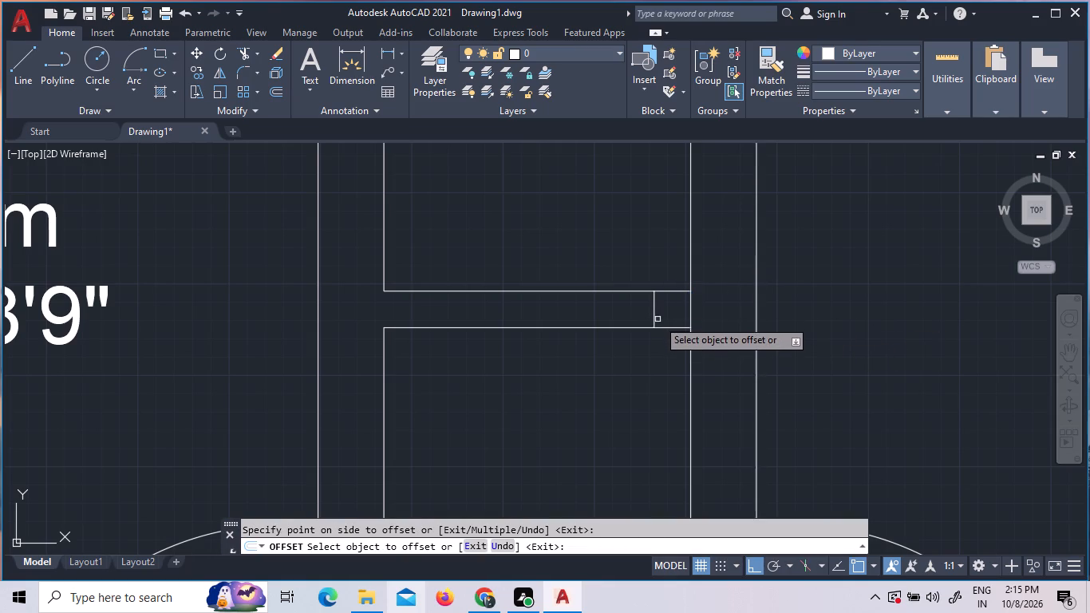
{"action": "scroll", "coordinate": [649, 328], "scroll_direction": "down", "scroll_amount": 2}
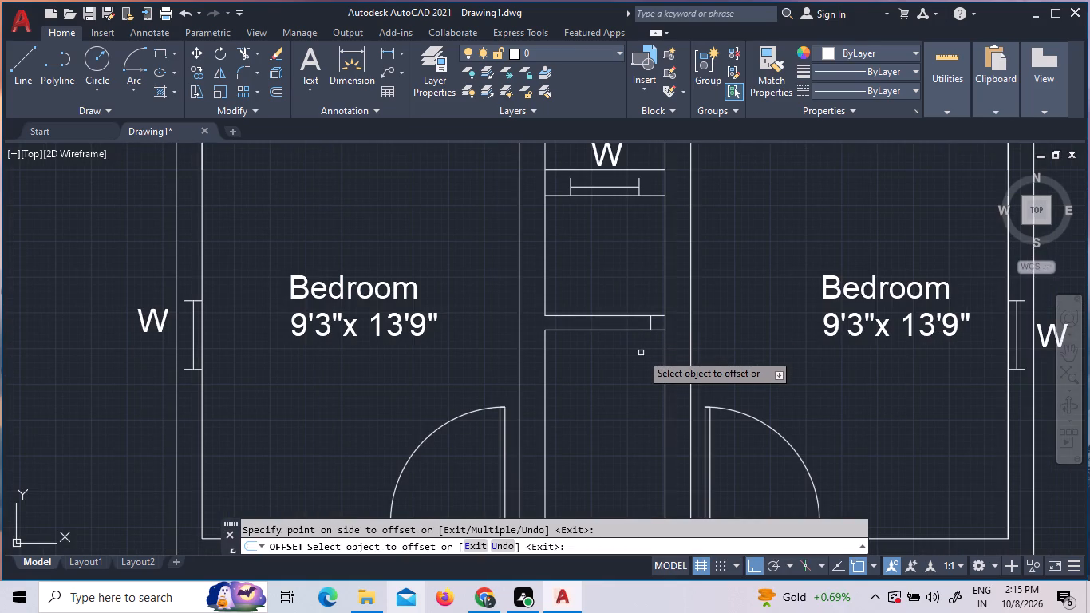
{"action": "key", "text": "Escape"}
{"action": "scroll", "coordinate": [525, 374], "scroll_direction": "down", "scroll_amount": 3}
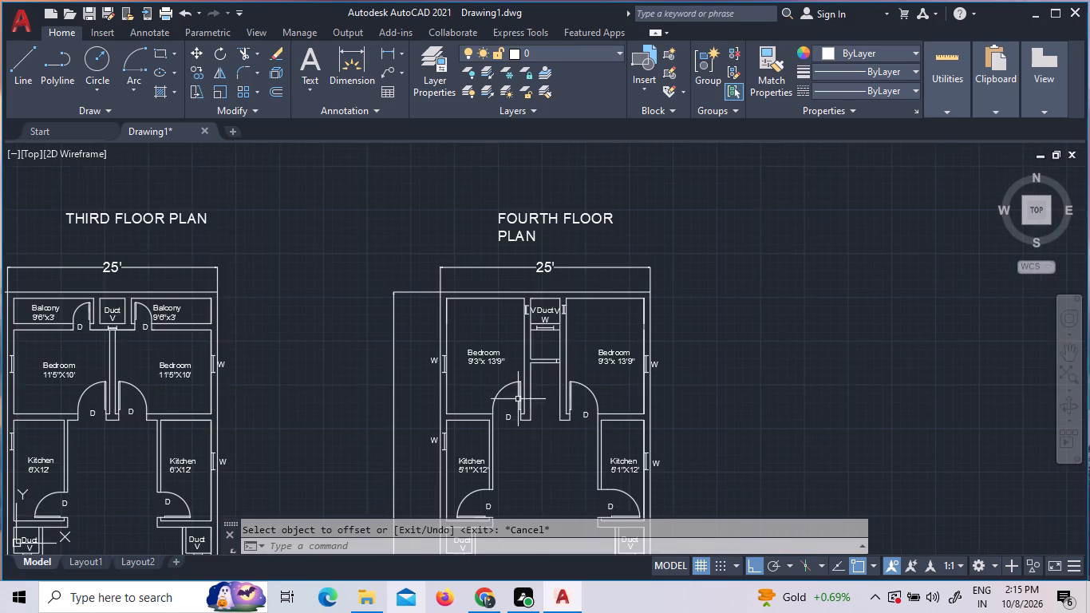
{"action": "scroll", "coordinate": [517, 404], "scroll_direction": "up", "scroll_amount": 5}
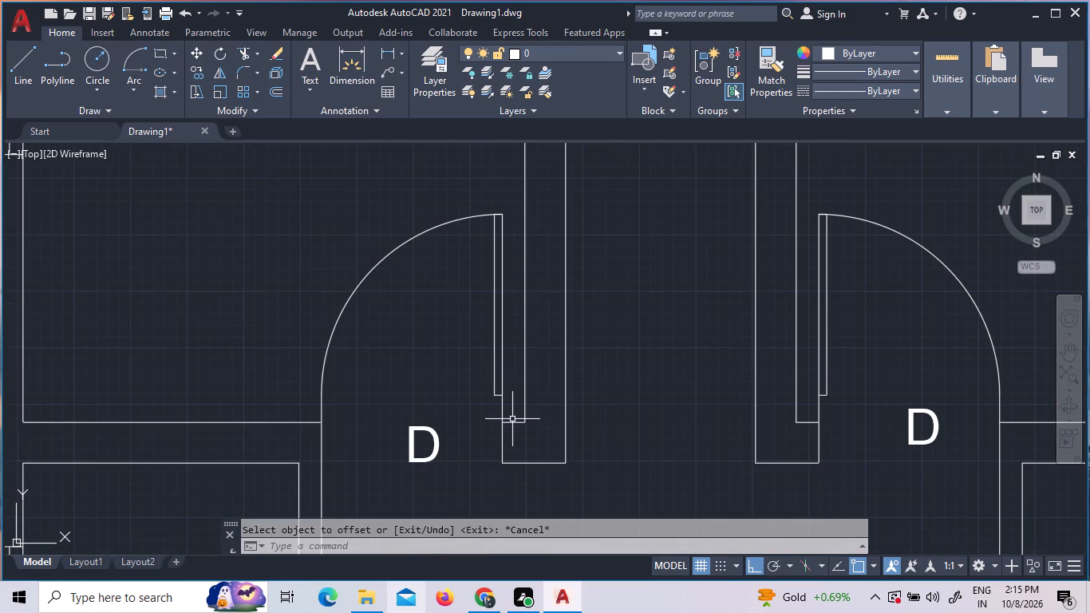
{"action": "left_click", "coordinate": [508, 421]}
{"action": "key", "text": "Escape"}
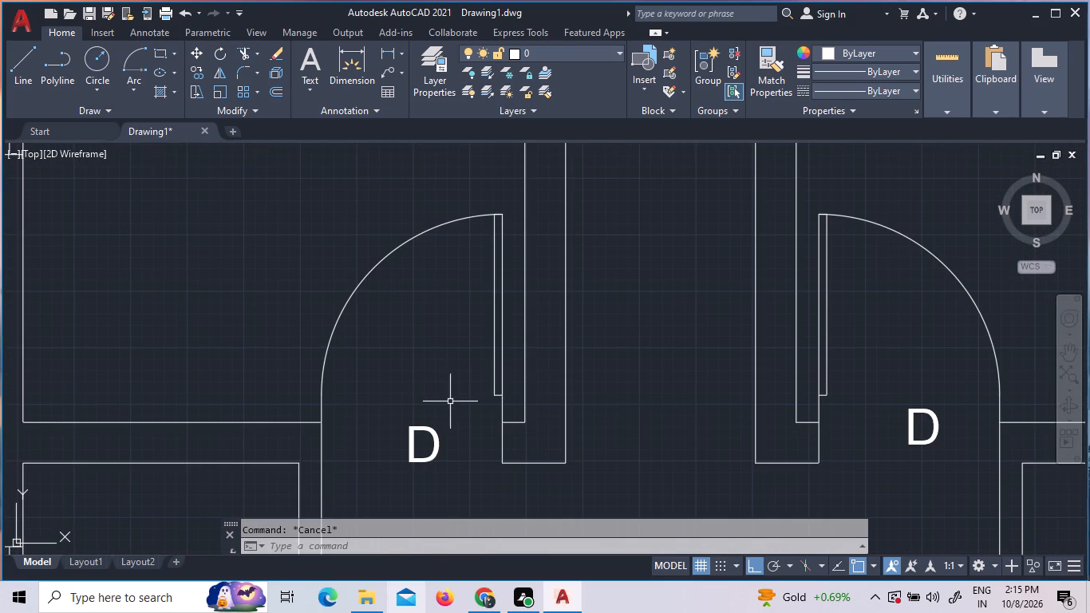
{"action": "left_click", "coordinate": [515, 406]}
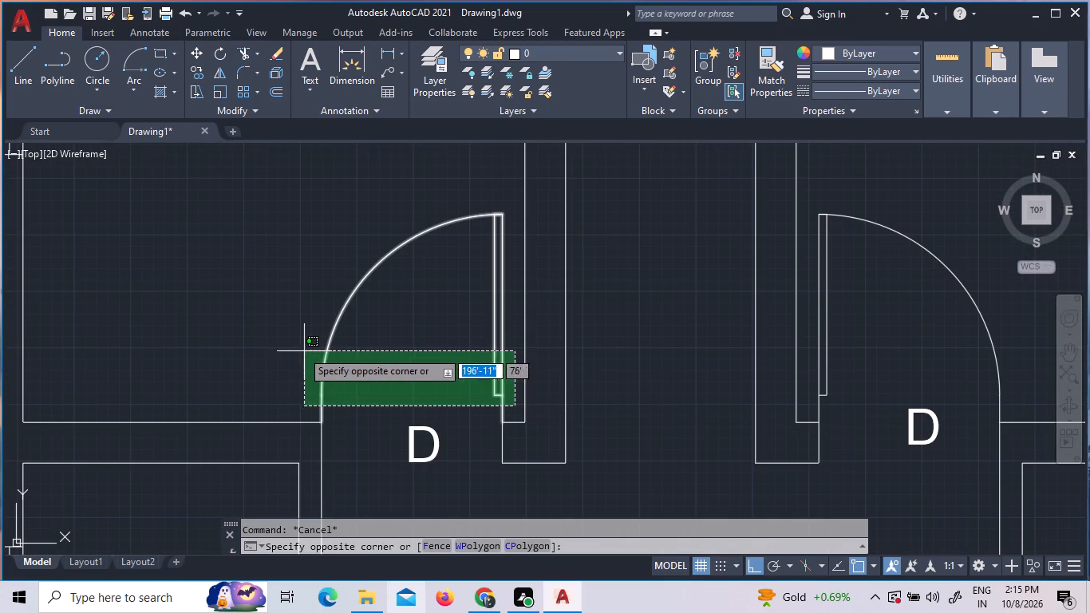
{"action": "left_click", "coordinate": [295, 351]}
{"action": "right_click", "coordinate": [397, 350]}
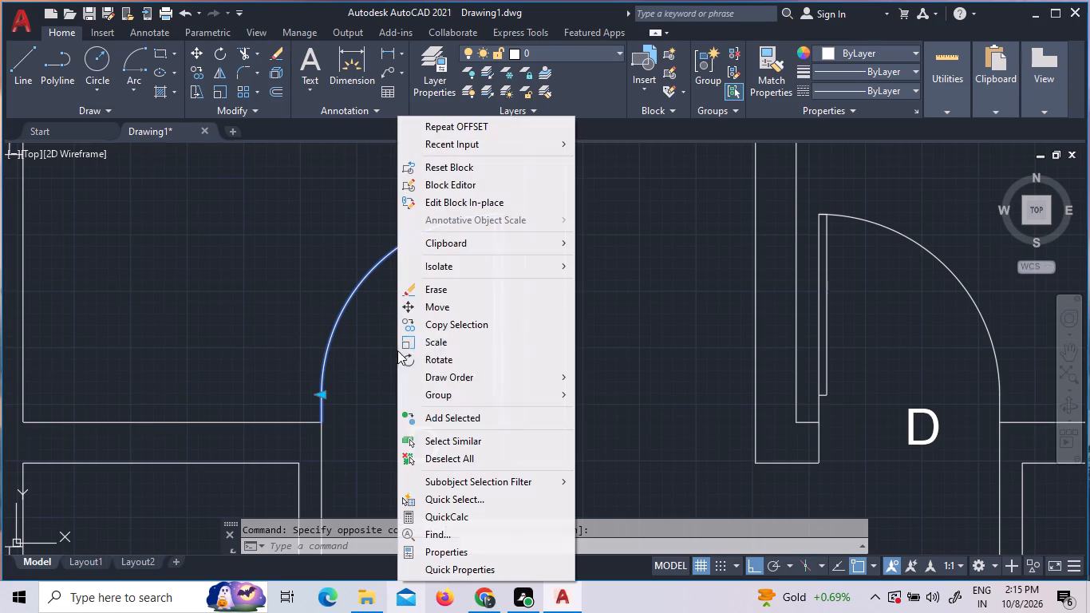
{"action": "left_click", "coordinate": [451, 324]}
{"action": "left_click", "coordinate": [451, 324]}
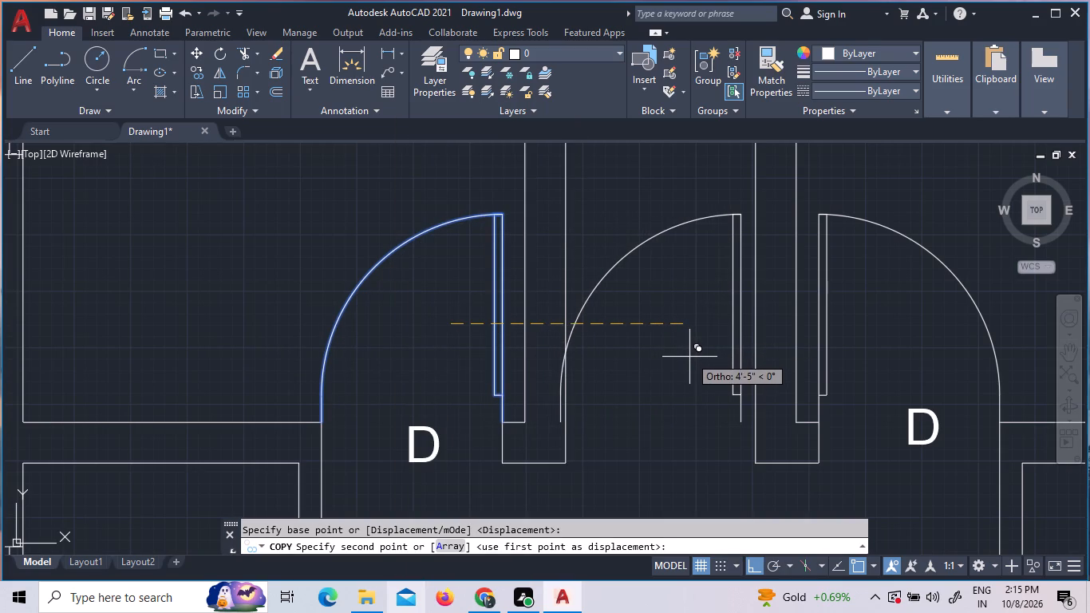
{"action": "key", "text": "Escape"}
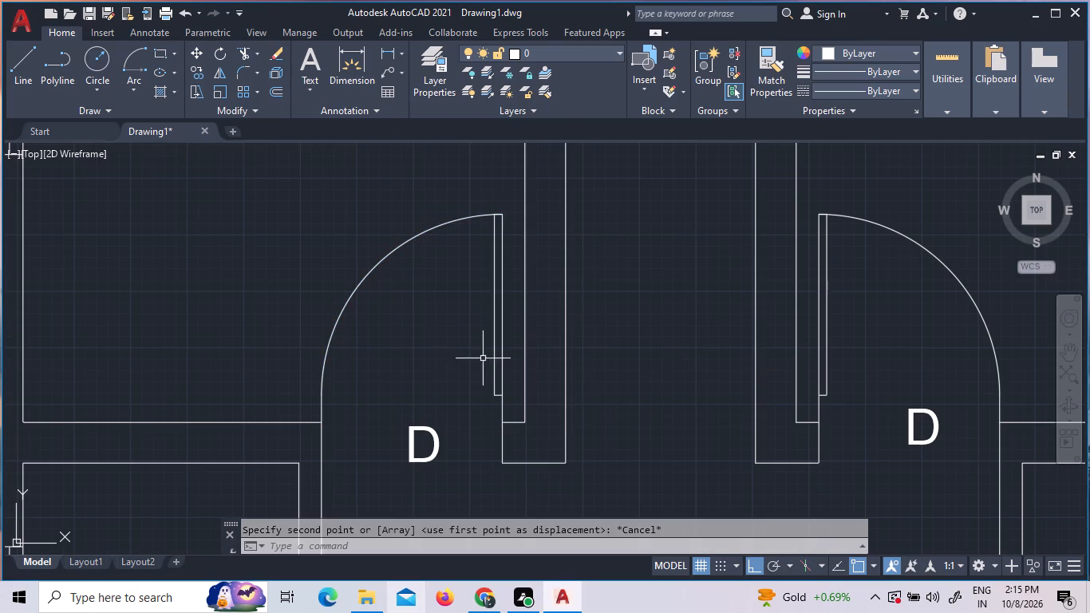
Copy the left bedroom's door block about 4'6" horizontally to the right, into the passage between the bedrooms.
{"action": "left_click", "coordinate": [515, 405]}
{"action": "left_click", "coordinate": [269, 314]}
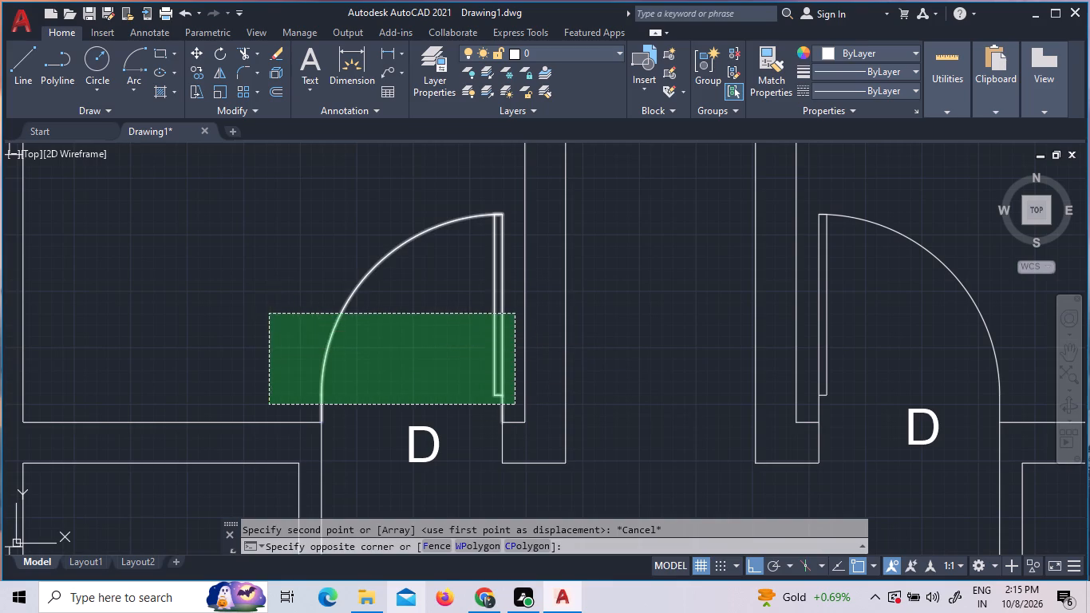
{"action": "right_click", "coordinate": [269, 314]}
{"action": "left_click", "coordinate": [352, 324]}
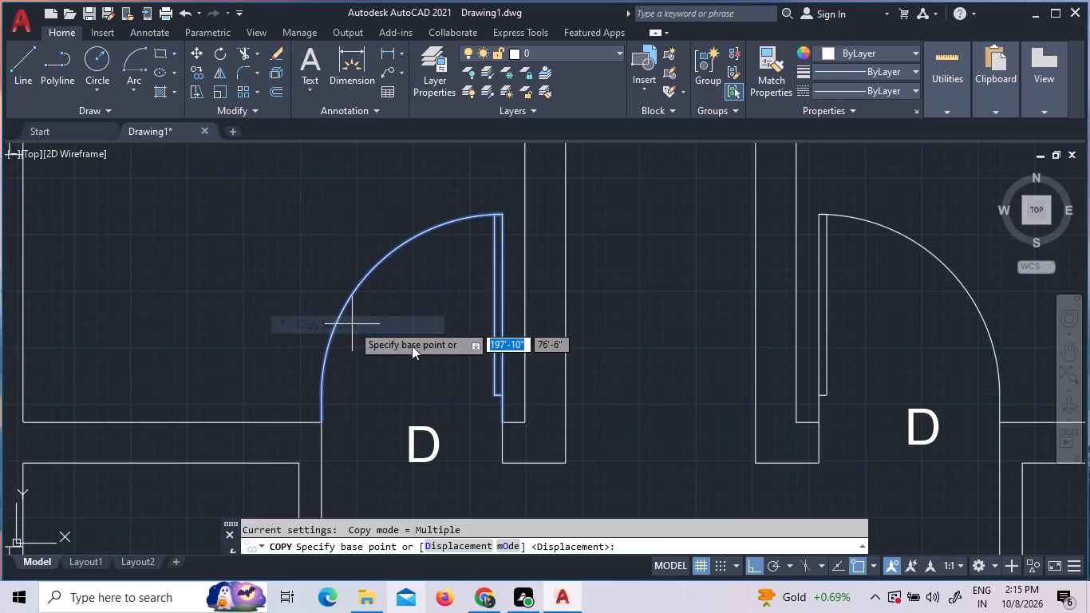
{"action": "left_click", "coordinate": [420, 346]}
{"action": "left_click", "coordinate": [662, 350]}
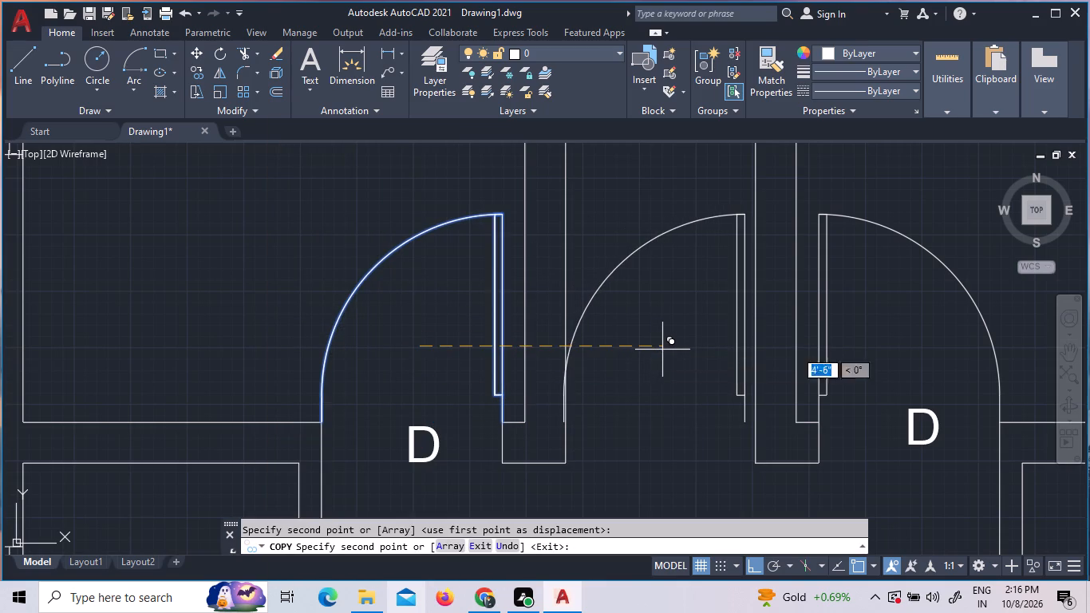
Shrink the copied passage door by stretching its left edge inward, clear of the passage's left wall.
{"action": "key", "text": "Escape"}
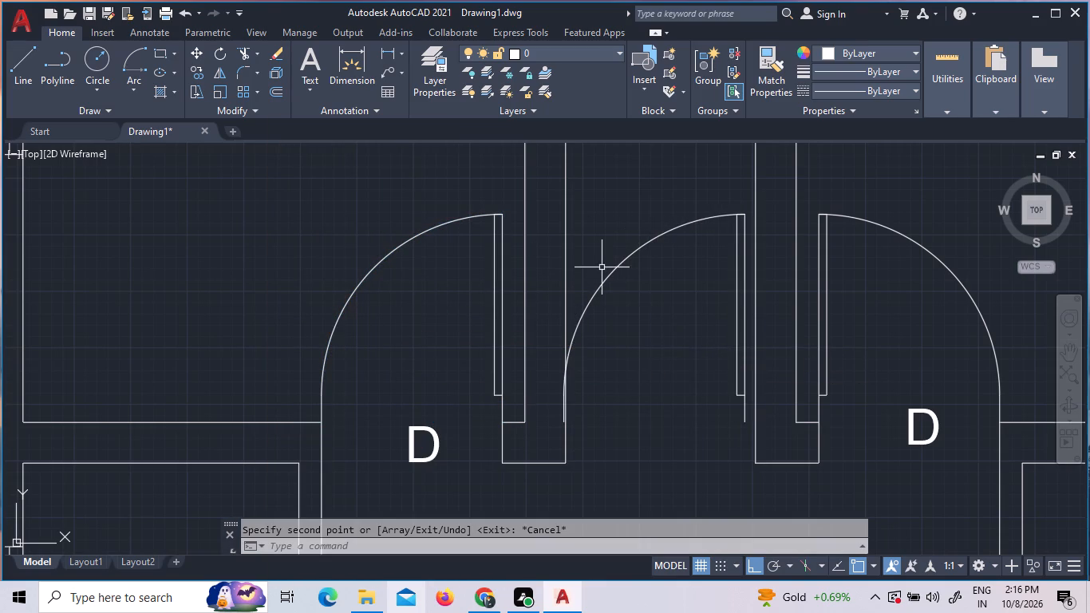
{"action": "left_click", "coordinate": [610, 272]}
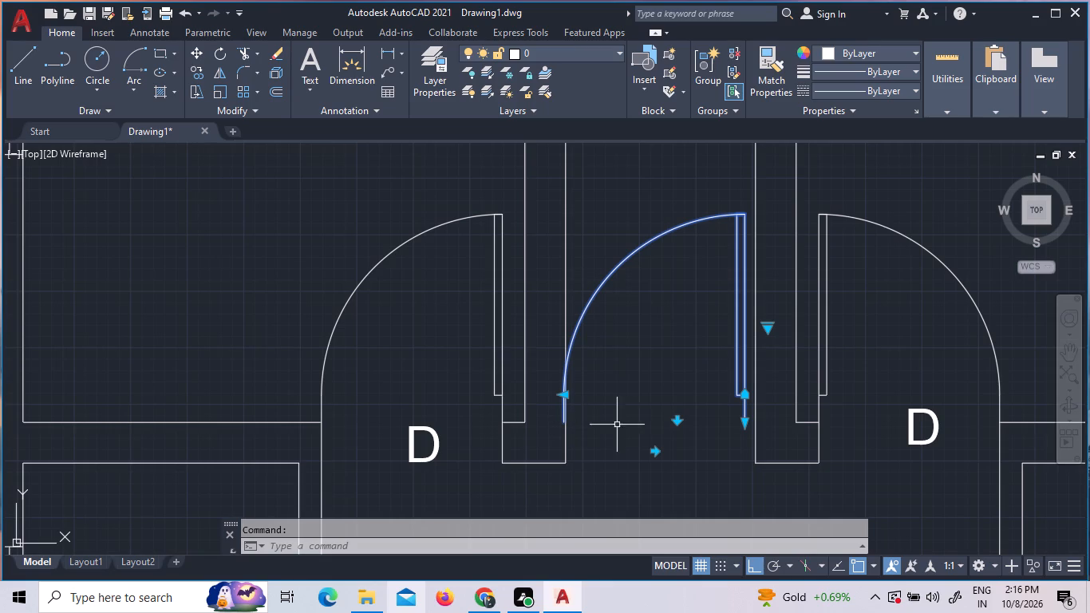
{"action": "left_click", "coordinate": [561, 395]}
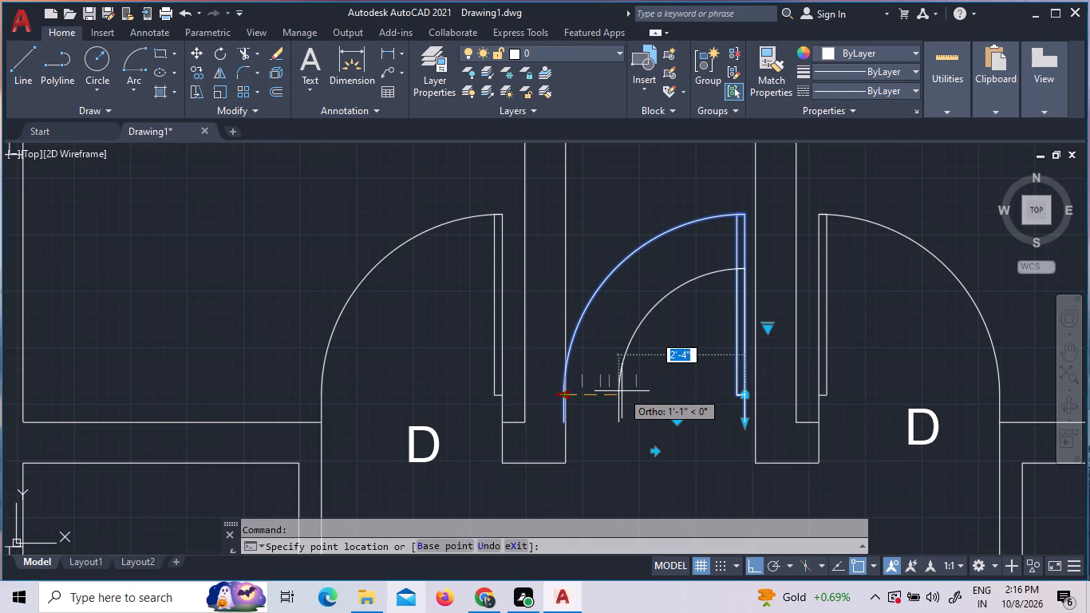
{"action": "left_click", "coordinate": [641, 388]}
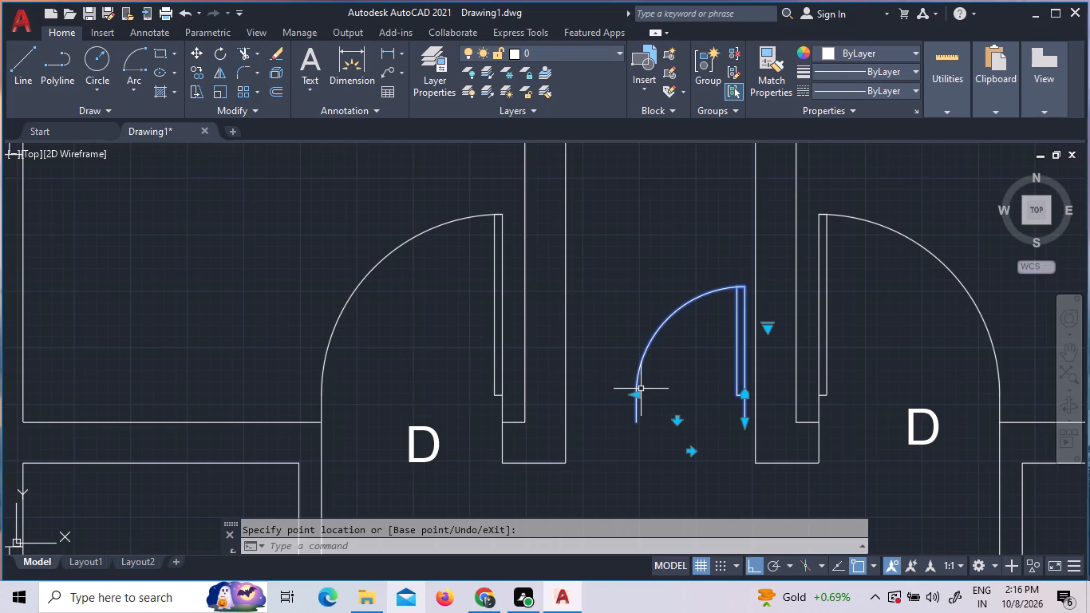
{"action": "key", "text": "Escape"}
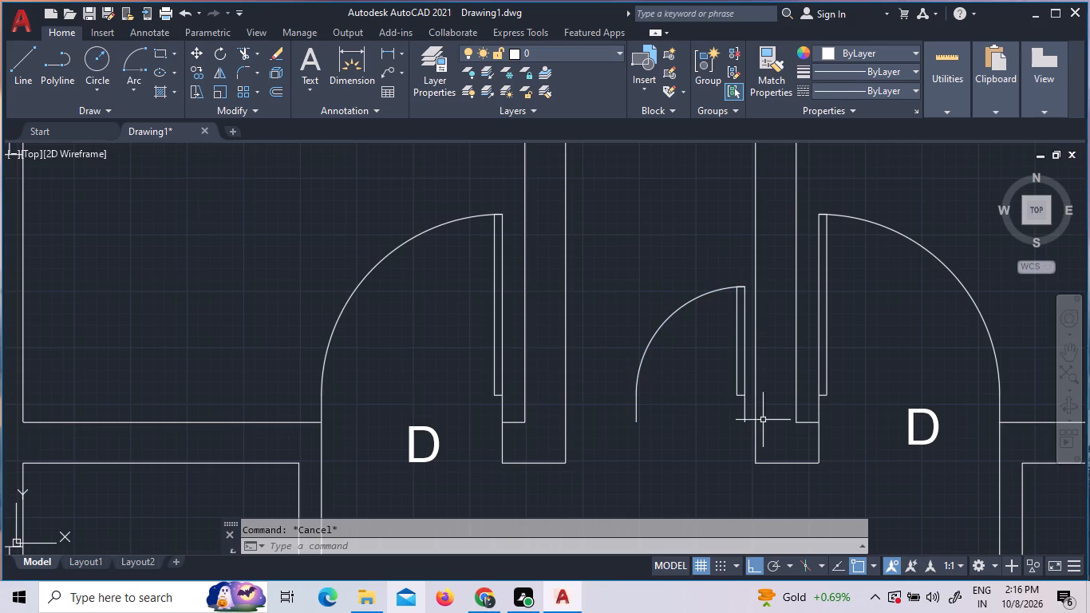
Move the narrowed door straight up 6'-6" to the cross wall of the small room below the duct.
{"action": "left_click", "coordinate": [750, 429]}
{"action": "left_click", "coordinate": [649, 336]}
{"action": "right_click", "coordinate": [649, 336]}
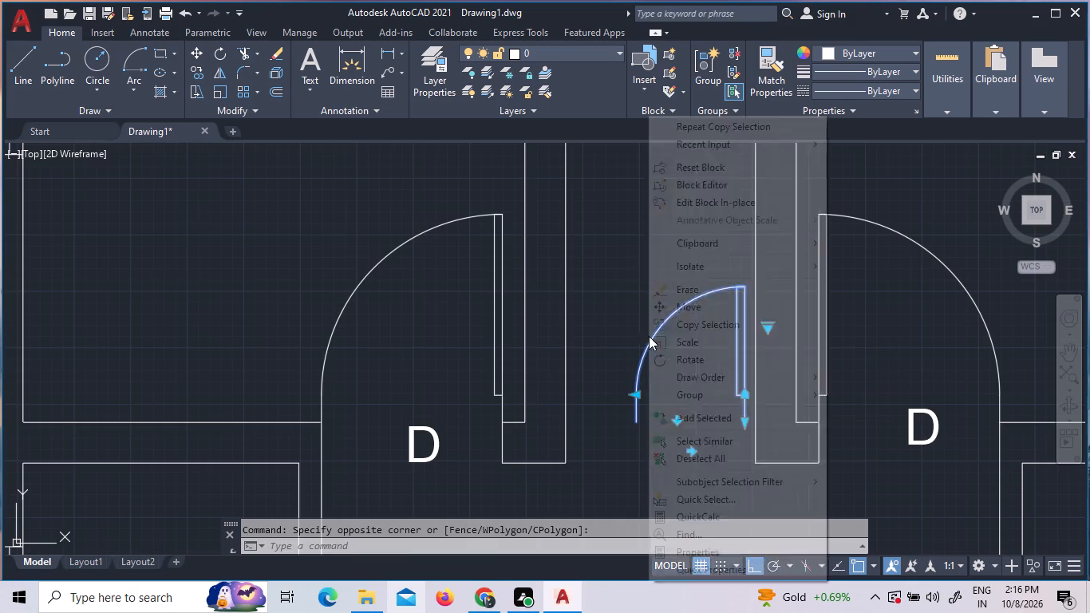
{"action": "left_click", "coordinate": [712, 314]}
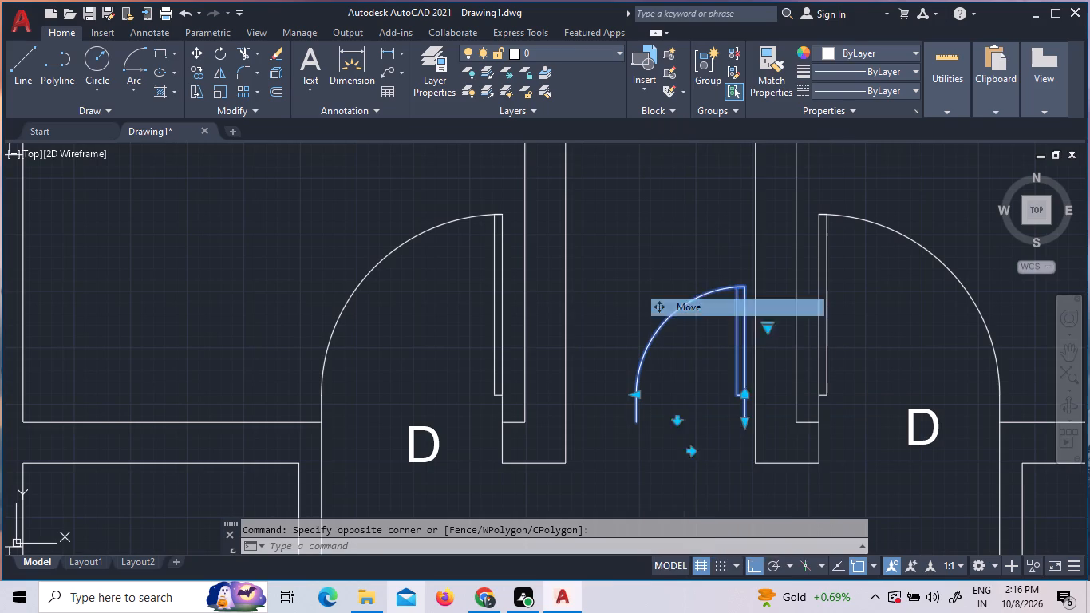
{"action": "left_click", "coordinate": [715, 299]}
{"action": "scroll", "coordinate": [722, 241], "scroll_direction": "down", "scroll_amount": 4}
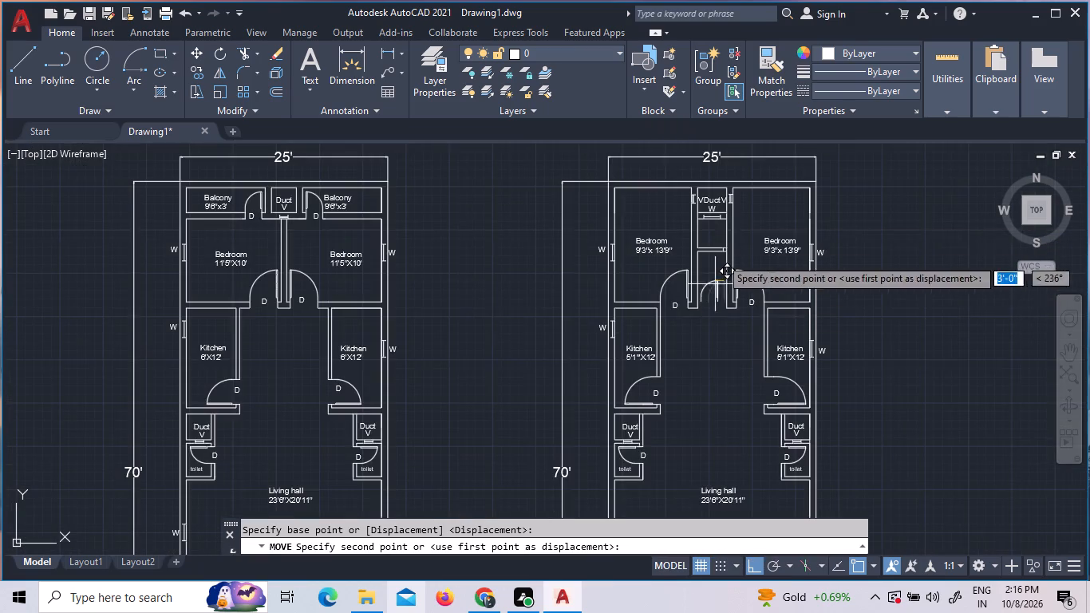
{"action": "scroll", "coordinate": [709, 214], "scroll_direction": "up", "scroll_amount": 4}
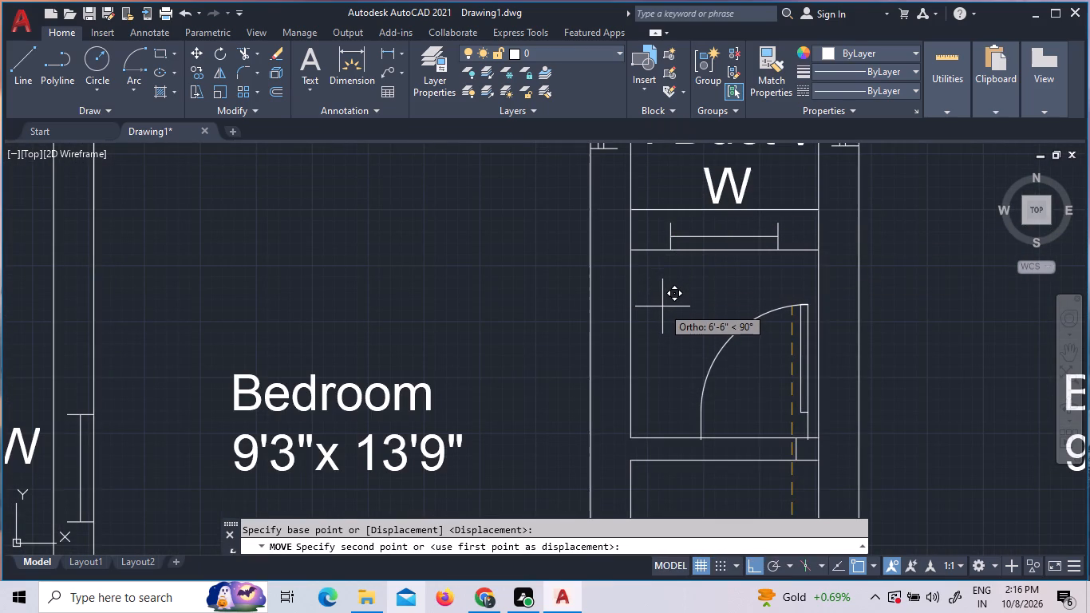
{"action": "left_click", "coordinate": [662, 306]}
{"action": "key", "text": "grave"}
{"action": "key", "text": "Escape"}
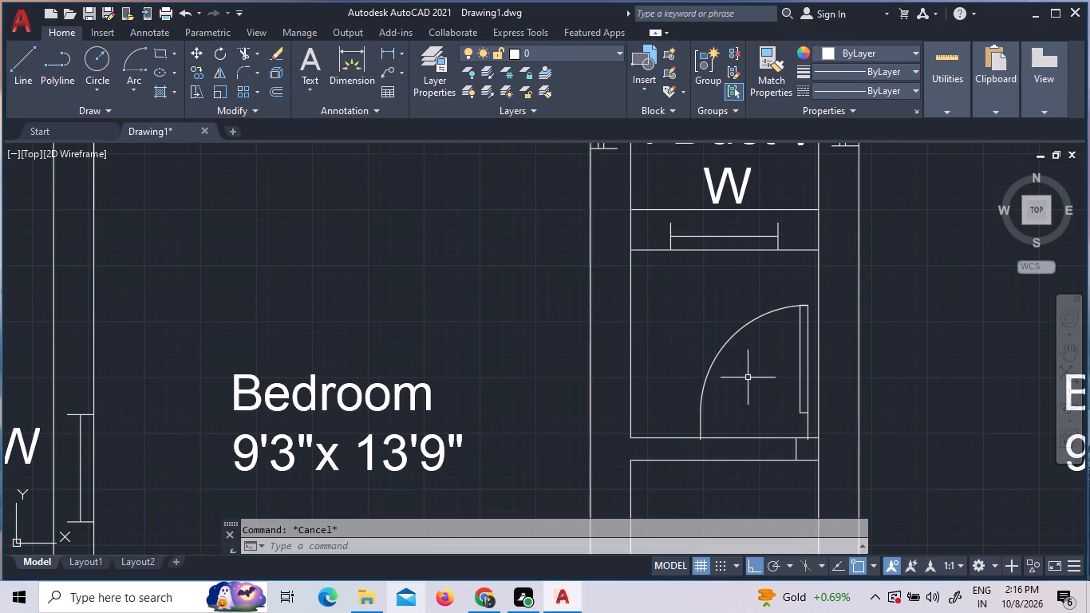
Move the door so its lower right endpoint meets the top of the 5" offset line at the cross wall's upper edge.
{"action": "scroll", "coordinate": [818, 450], "scroll_direction": "up", "scroll_amount": 4}
{"action": "left_click", "coordinate": [748, 357]}
{"action": "left_click", "coordinate": [654, 319]}
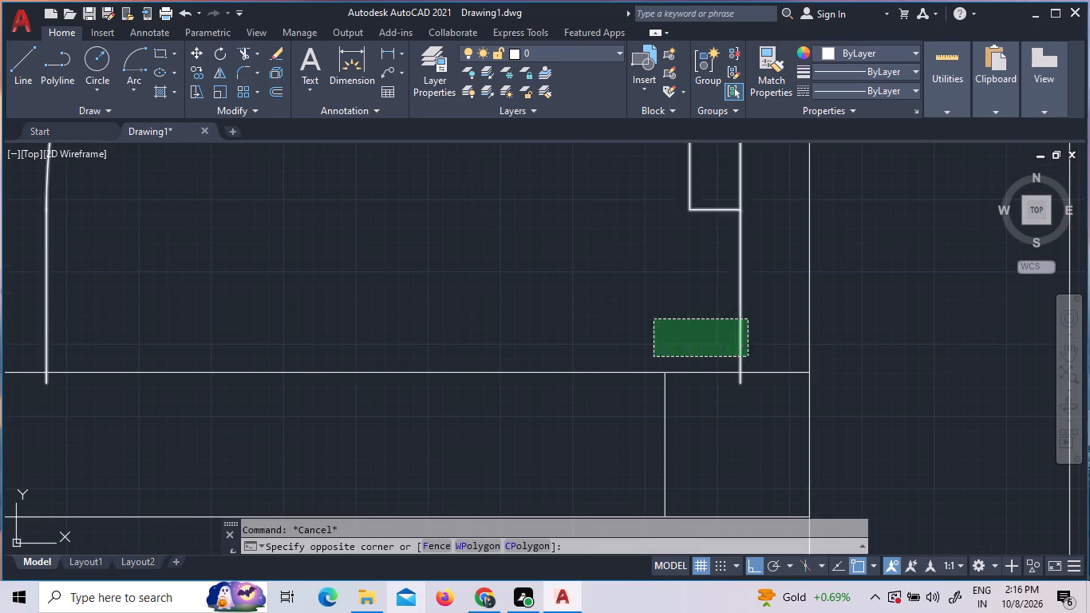
{"action": "scroll", "coordinate": [689, 406], "scroll_direction": "up", "scroll_amount": 4}
{"action": "scroll", "coordinate": [690, 416], "scroll_direction": "down", "scroll_amount": 1}
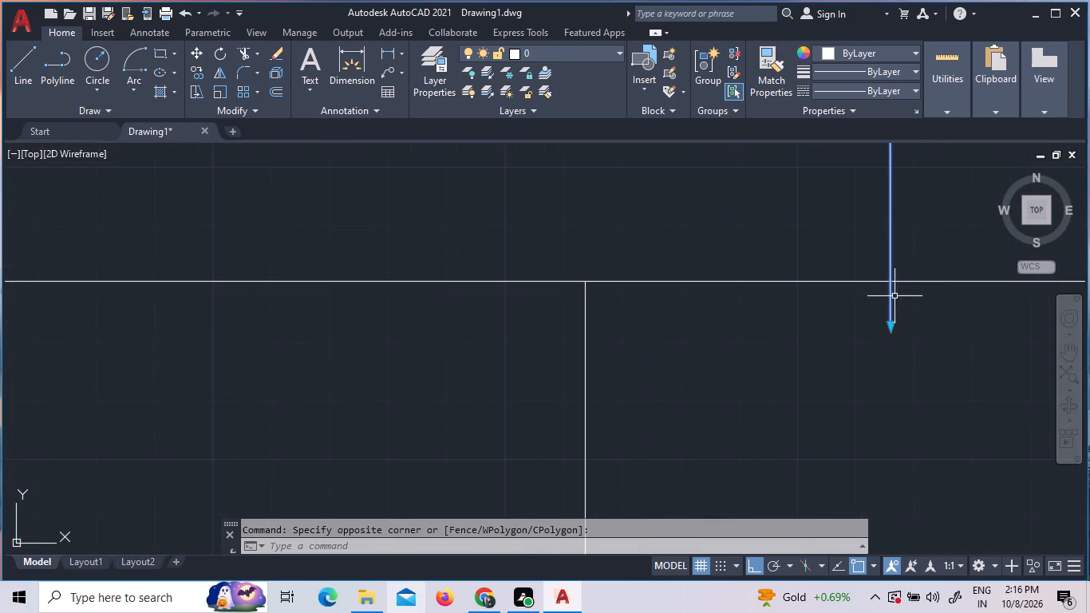
{"action": "right_click", "coordinate": [891, 318]}
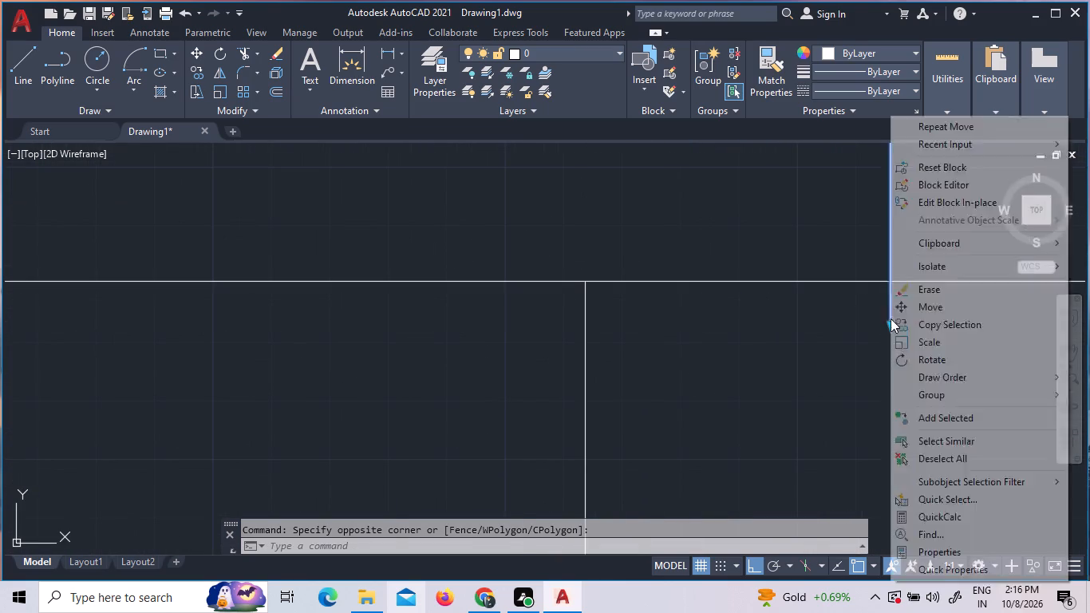
{"action": "left_click", "coordinate": [927, 306]}
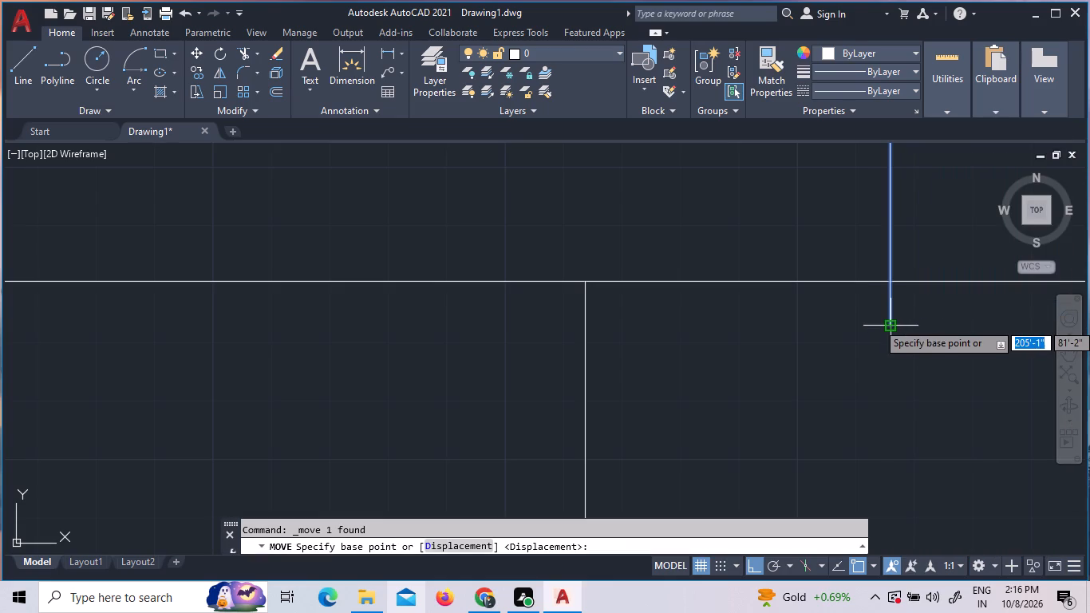
{"action": "left_click", "coordinate": [887, 322]}
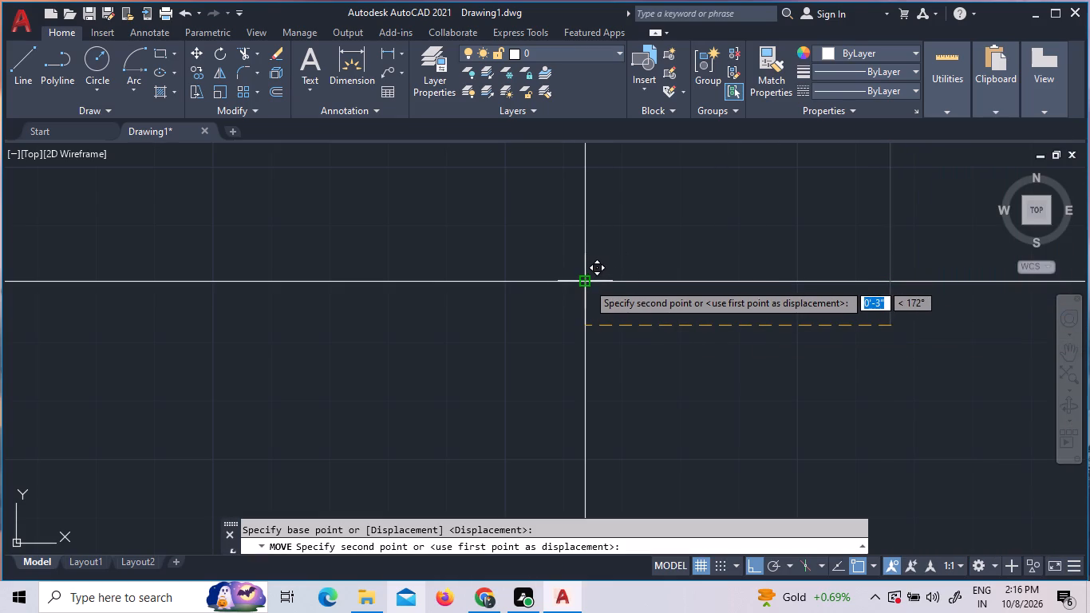
{"action": "left_click", "coordinate": [587, 283]}
Draw a vertical jamb line across the cross wall's thickness, starting from the door's lower left endpoint.
{"action": "scroll", "coordinate": [636, 322], "scroll_direction": "down", "scroll_amount": 7}
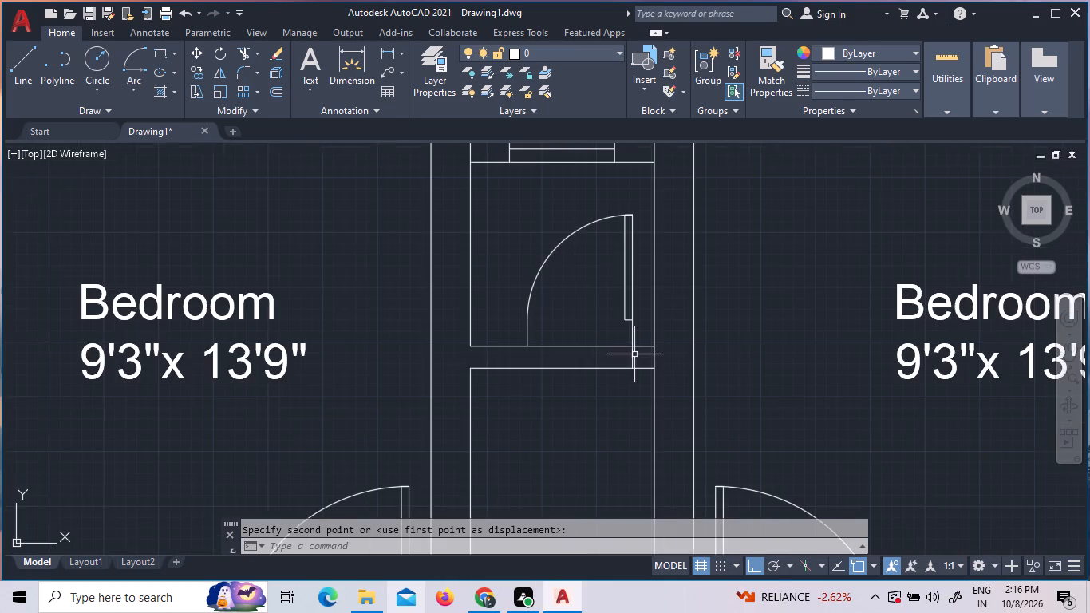
{"action": "scroll", "coordinate": [527, 351], "scroll_direction": "up", "scroll_amount": 1}
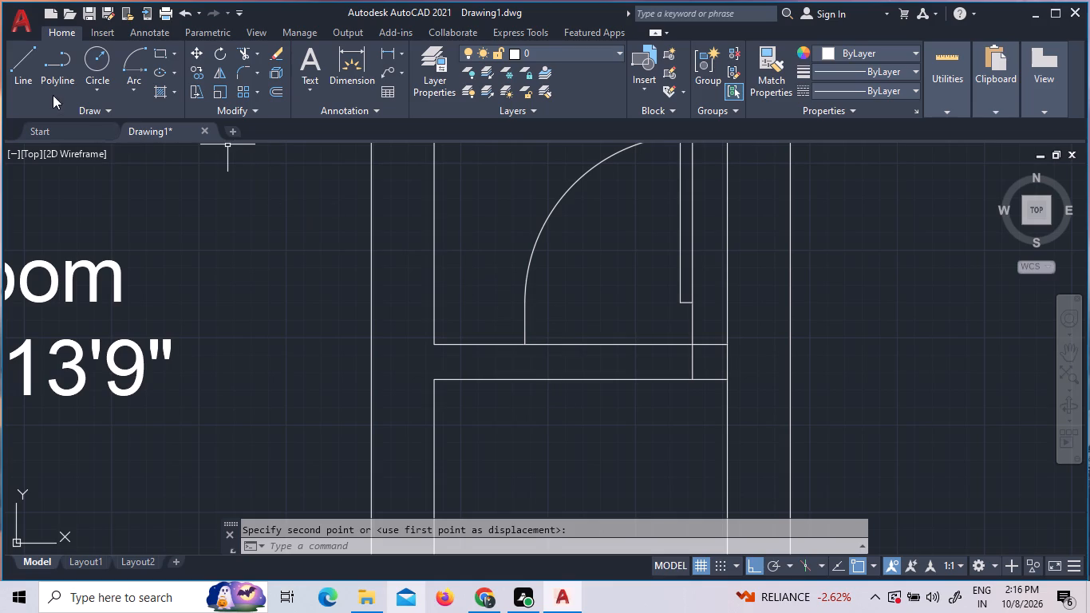
{"action": "left_click", "coordinate": [26, 81]}
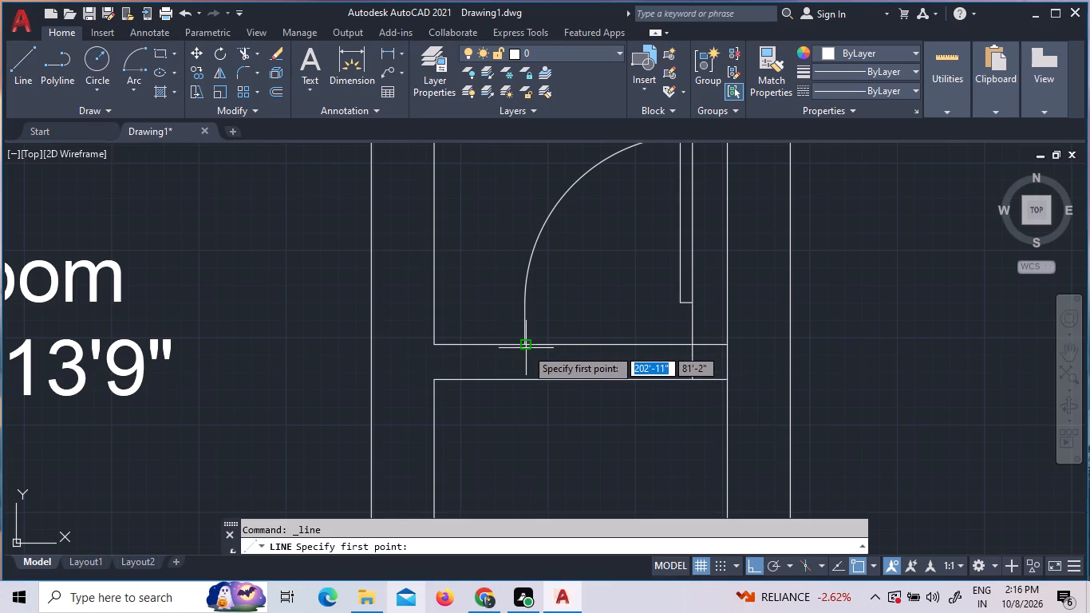
{"action": "left_click", "coordinate": [525, 347]}
{"action": "left_click", "coordinate": [523, 374]}
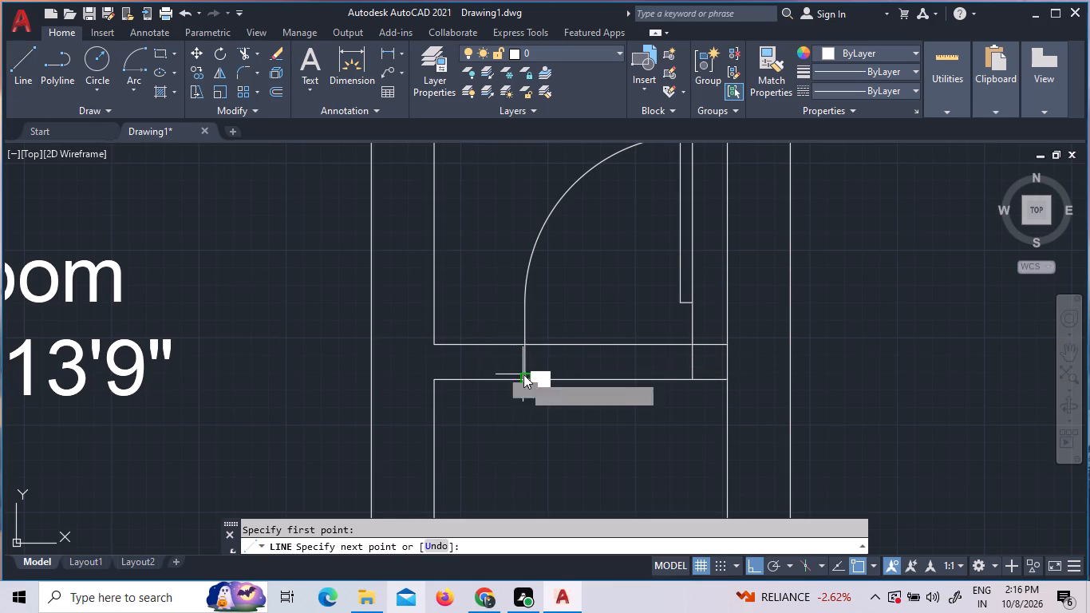
{"action": "scroll", "coordinate": [549, 400], "scroll_direction": "up", "scroll_amount": 2}
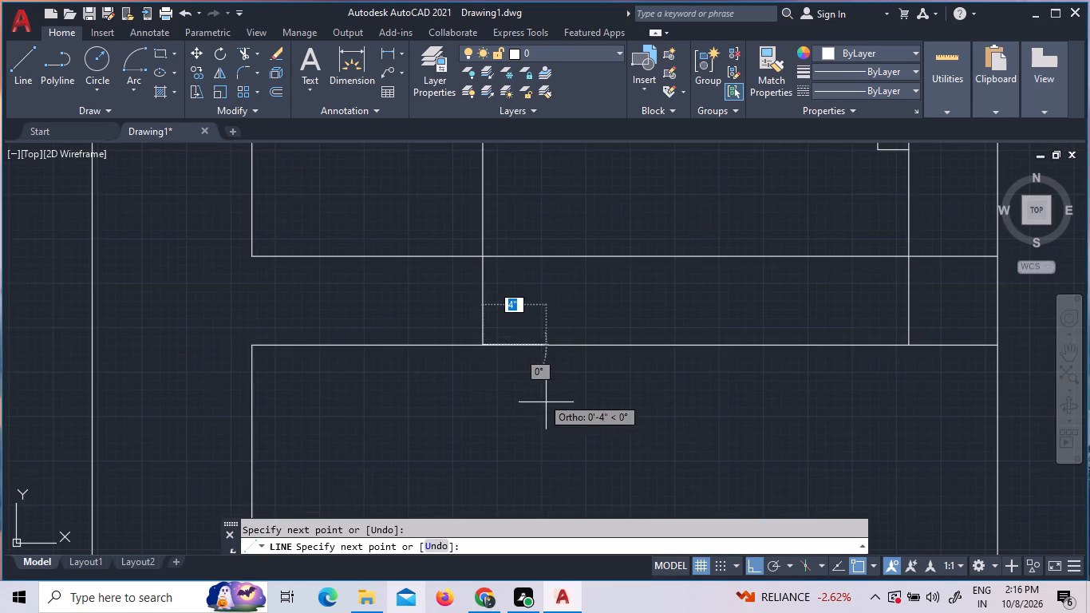
{"action": "scroll", "coordinate": [505, 368], "scroll_direction": "up", "scroll_amount": 3}
{"action": "scroll", "coordinate": [449, 322], "scroll_direction": "up", "scroll_amount": 5}
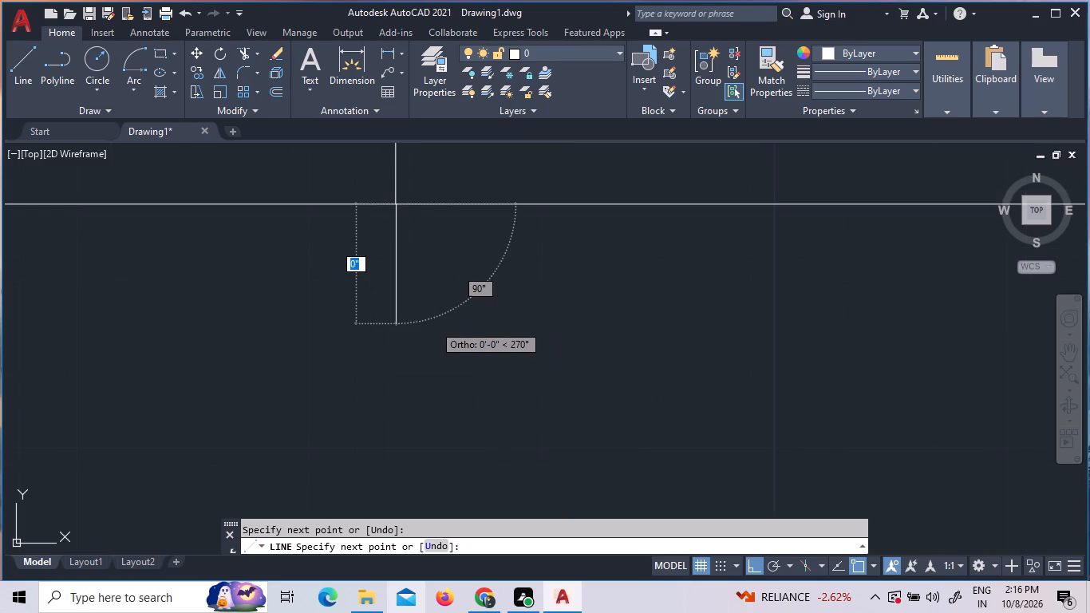
{"action": "key", "text": "Escape"}
Trim both cross-wall lines across the door opening and the passage's right side line within the wall's thickness.
{"action": "scroll", "coordinate": [425, 362], "scroll_direction": "down", "scroll_amount": 7}
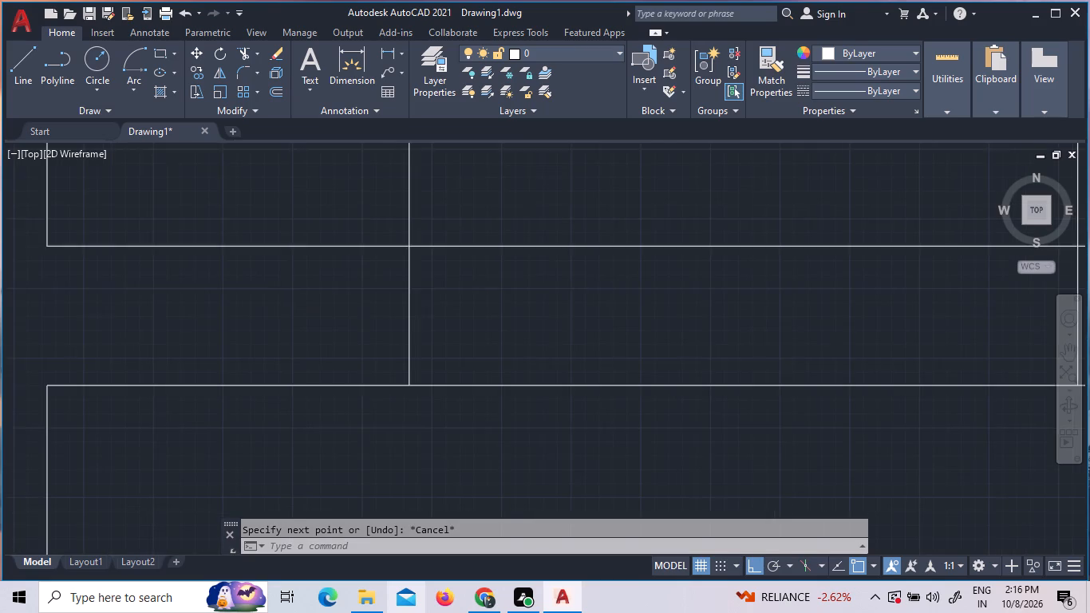
{"action": "scroll", "coordinate": [407, 404], "scroll_direction": "down", "scroll_amount": 2}
{"action": "key", "text": "t"}
{"action": "key", "text": "r"}
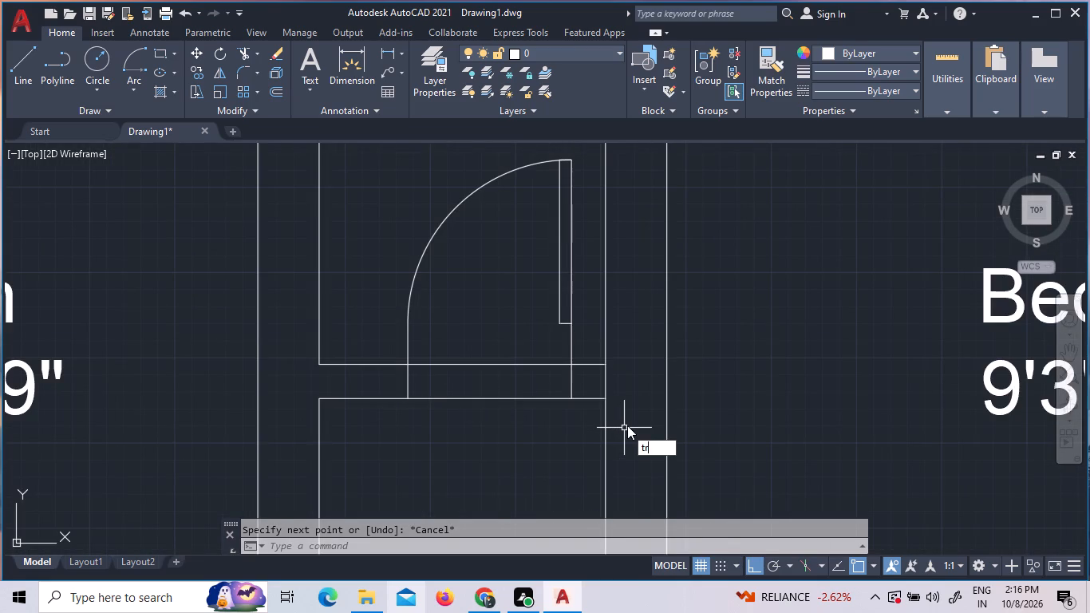
{"action": "key", "text": "space"}
{"action": "key", "text": "space"}
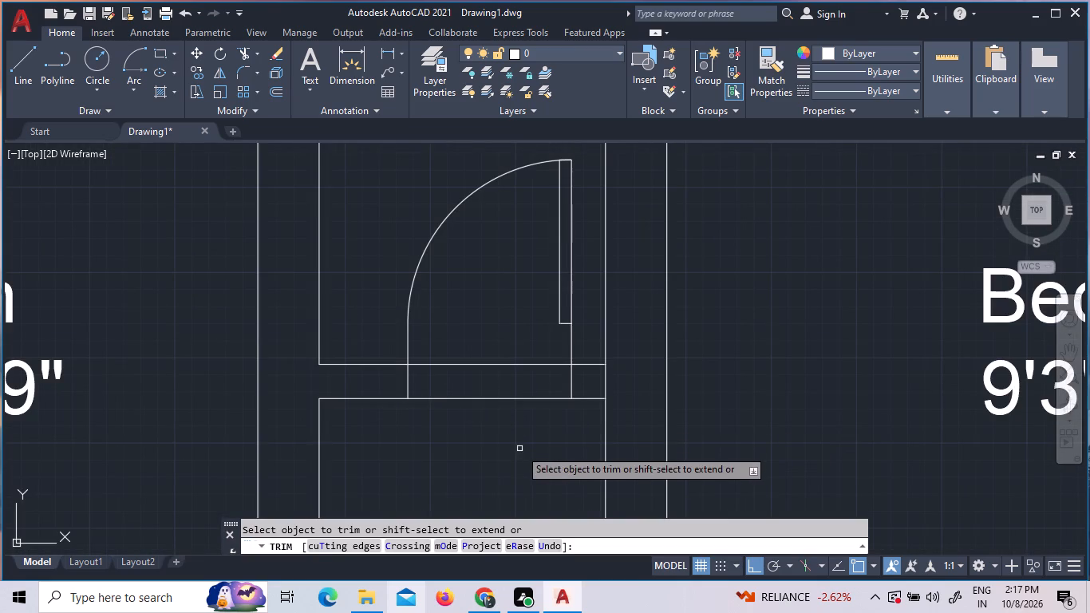
{"action": "left_click", "coordinate": [515, 450]}
{"action": "left_click", "coordinate": [504, 338]}
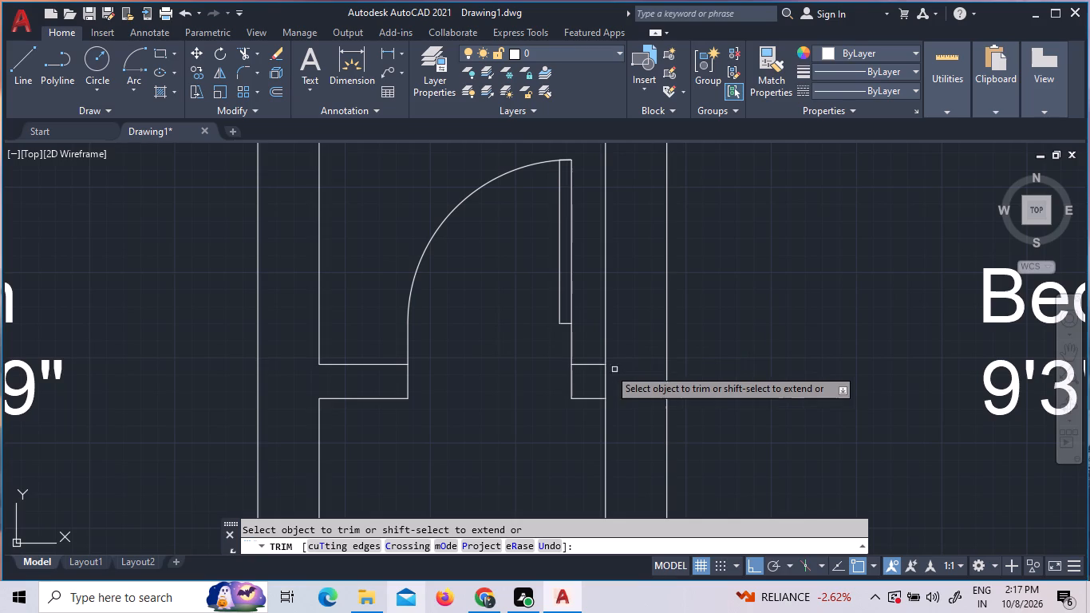
{"action": "left_click", "coordinate": [606, 376]}
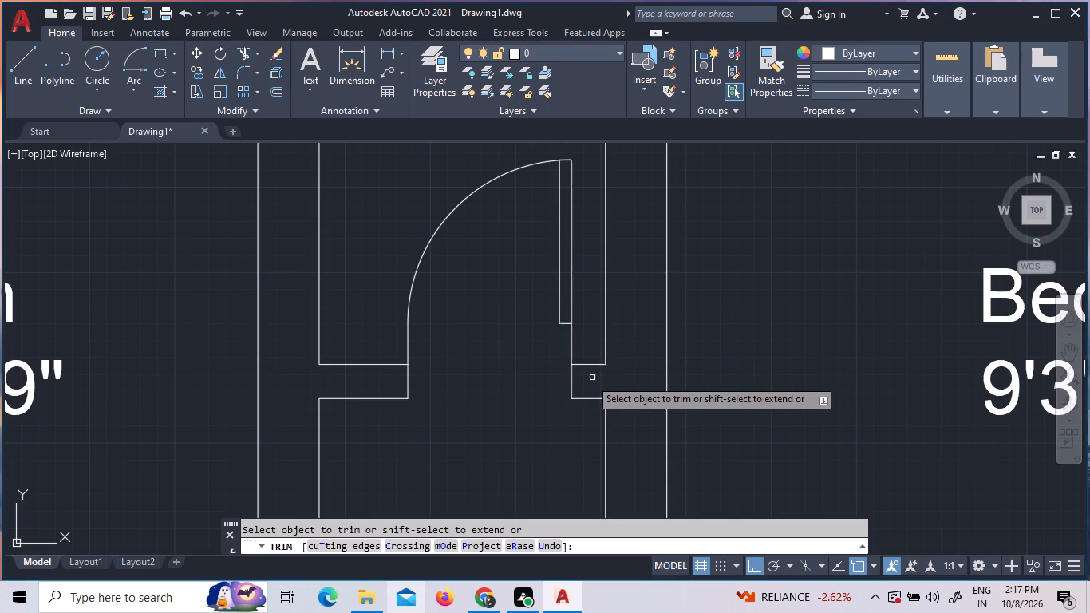
{"action": "scroll", "coordinate": [462, 388], "scroll_direction": "down", "scroll_amount": 4}
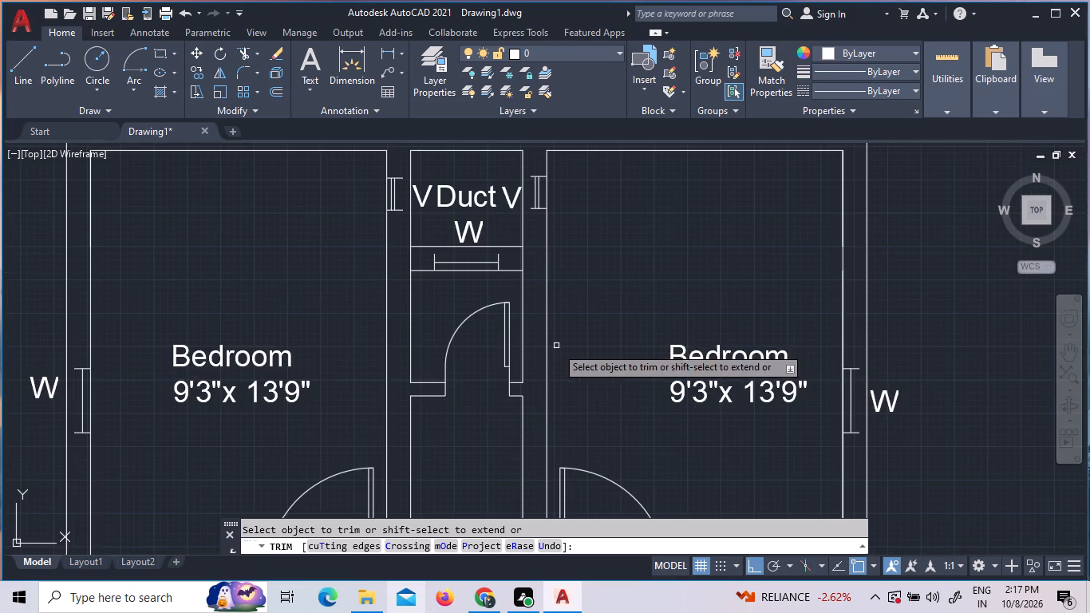
{"action": "key", "text": "Escape"}
Copy the left bedroom door's D label into the small room's door opening, with ortho turned off.
{"action": "scroll", "coordinate": [613, 325], "scroll_direction": "down", "scroll_amount": 2}
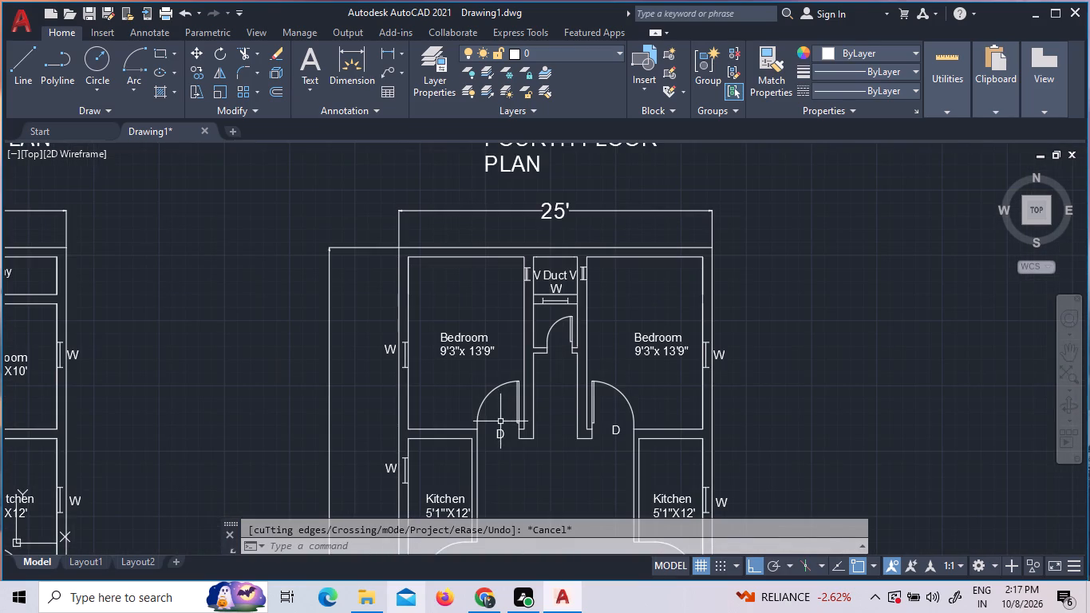
{"action": "left_click", "coordinate": [500, 433]}
{"action": "right_click", "coordinate": [500, 433]}
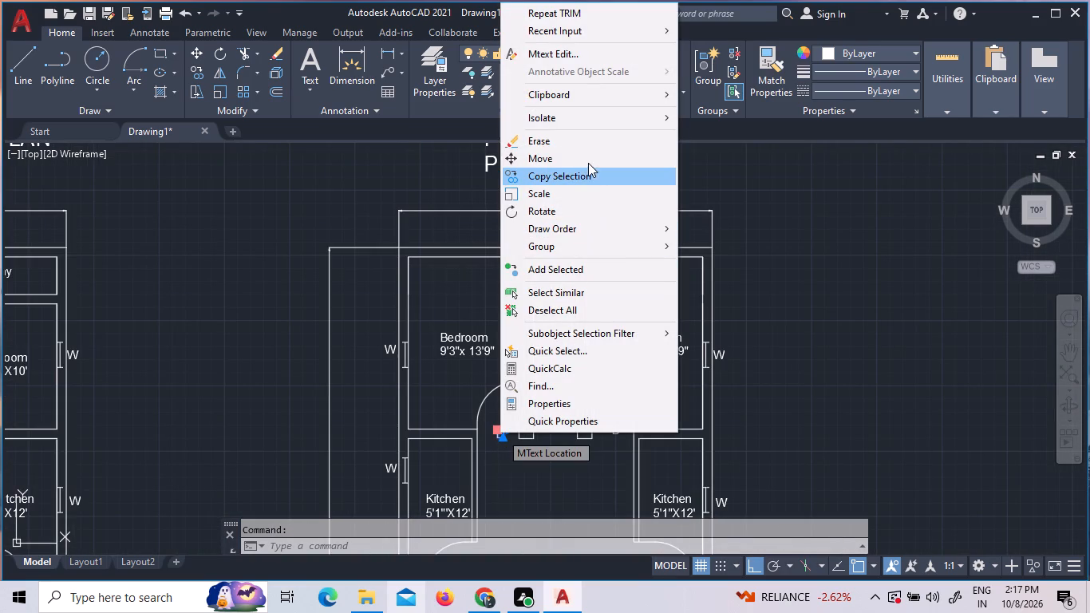
{"action": "left_click", "coordinate": [583, 181]}
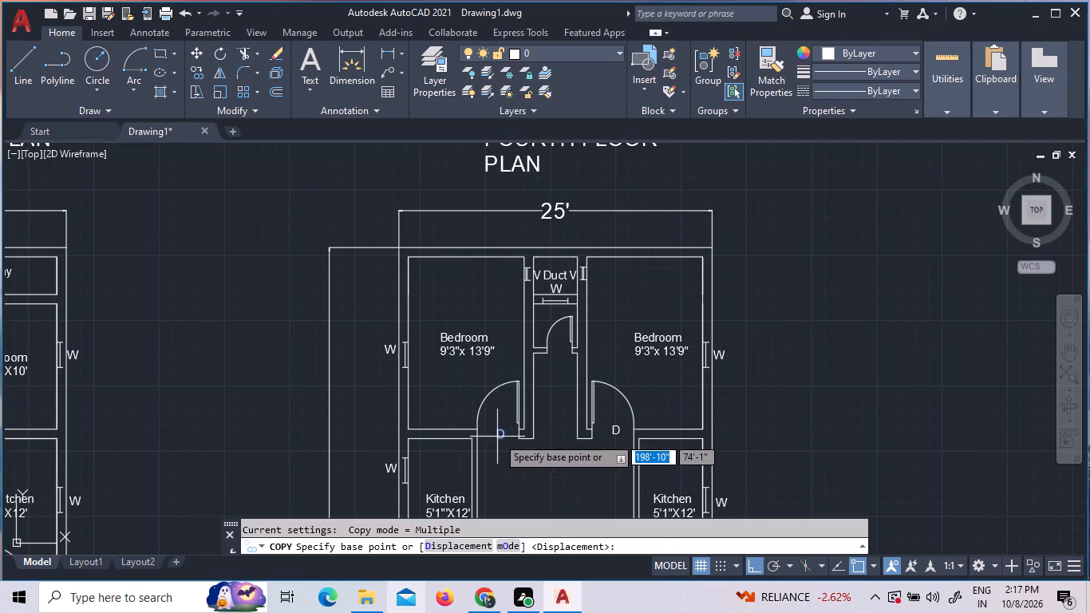
{"action": "left_click", "coordinate": [497, 437]}
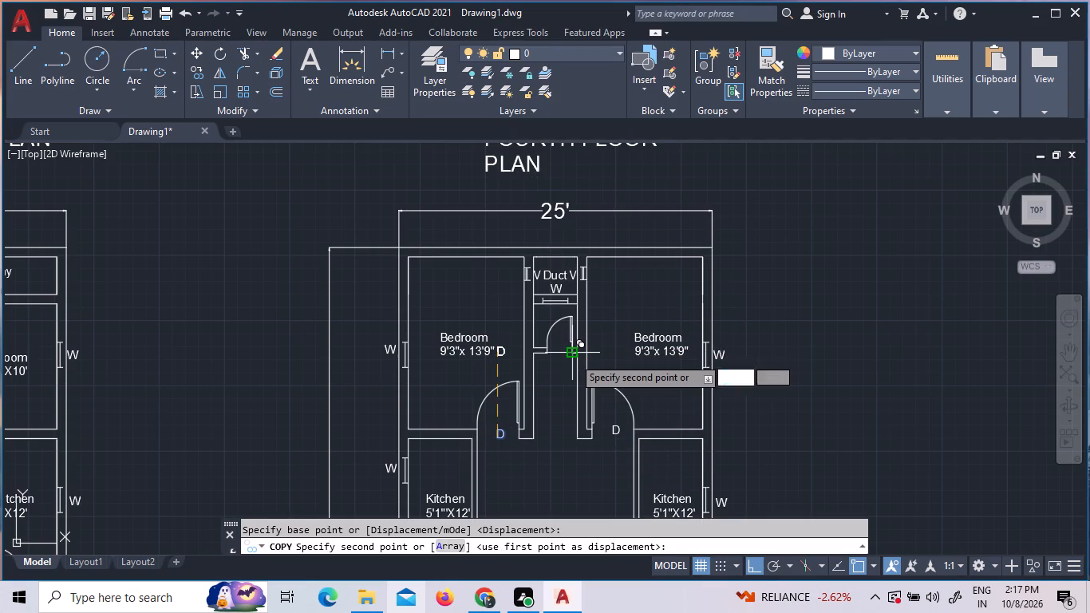
{"action": "key", "text": "F8"}
{"action": "scroll", "coordinate": [558, 358], "scroll_direction": "up", "scroll_amount": 4}
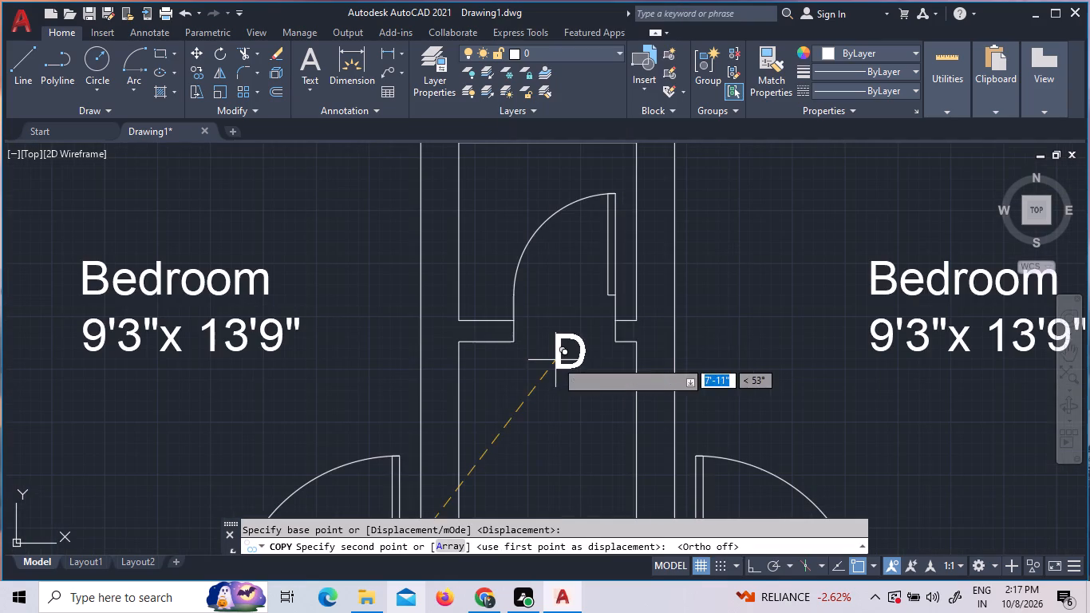
{"action": "left_click", "coordinate": [559, 342]}
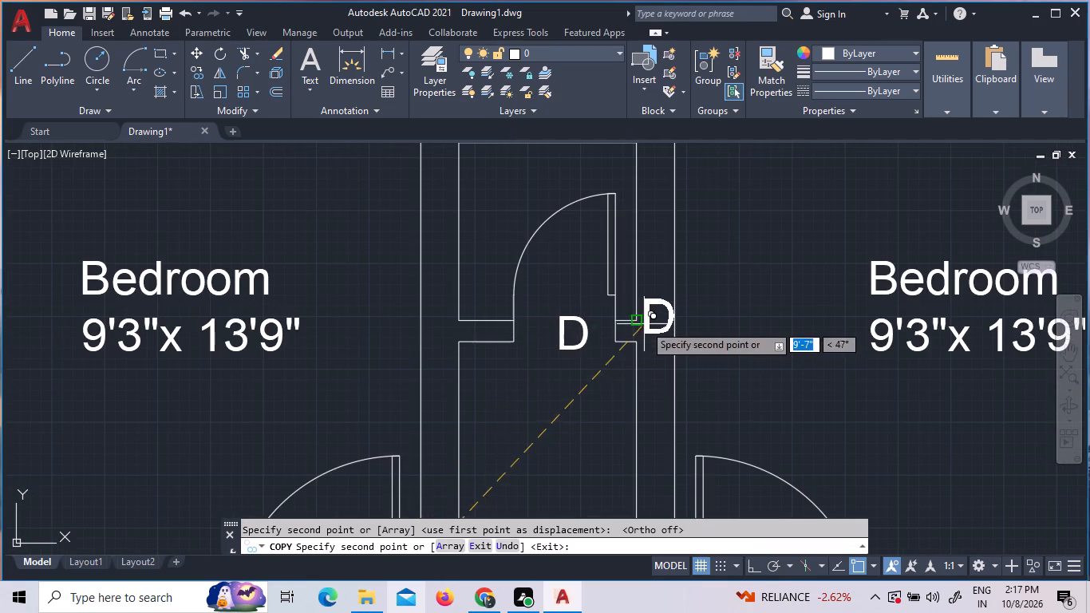
{"action": "key", "text": "Escape"}
{"action": "scroll", "coordinate": [646, 334], "scroll_direction": "down", "scroll_amount": 1}
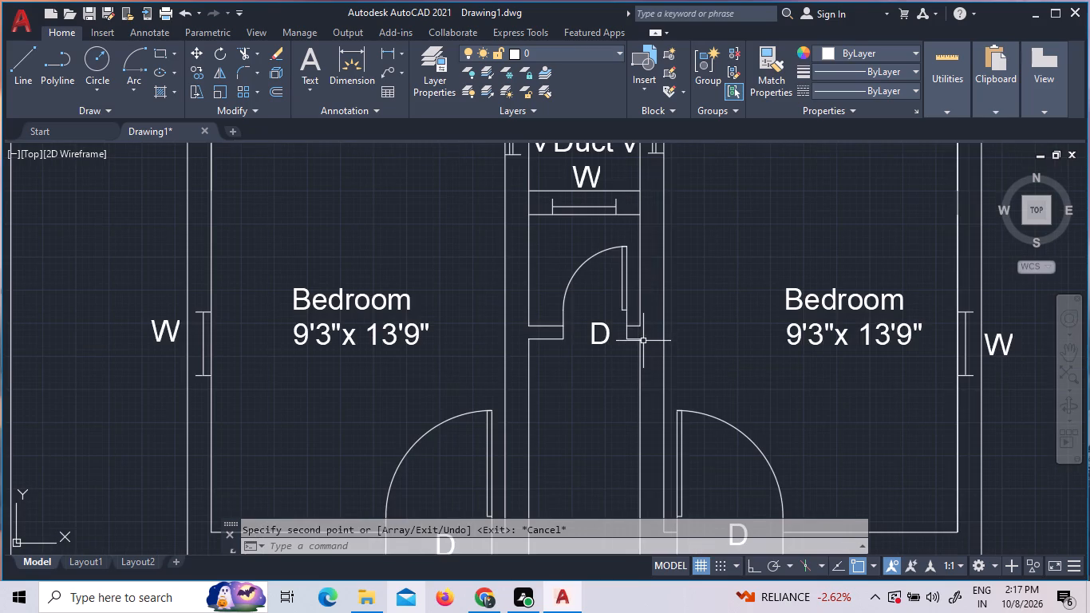
{"action": "scroll", "coordinate": [643, 343], "scroll_direction": "down", "scroll_amount": 1}
{"action": "scroll", "coordinate": [513, 326], "scroll_direction": "down", "scroll_amount": 2}
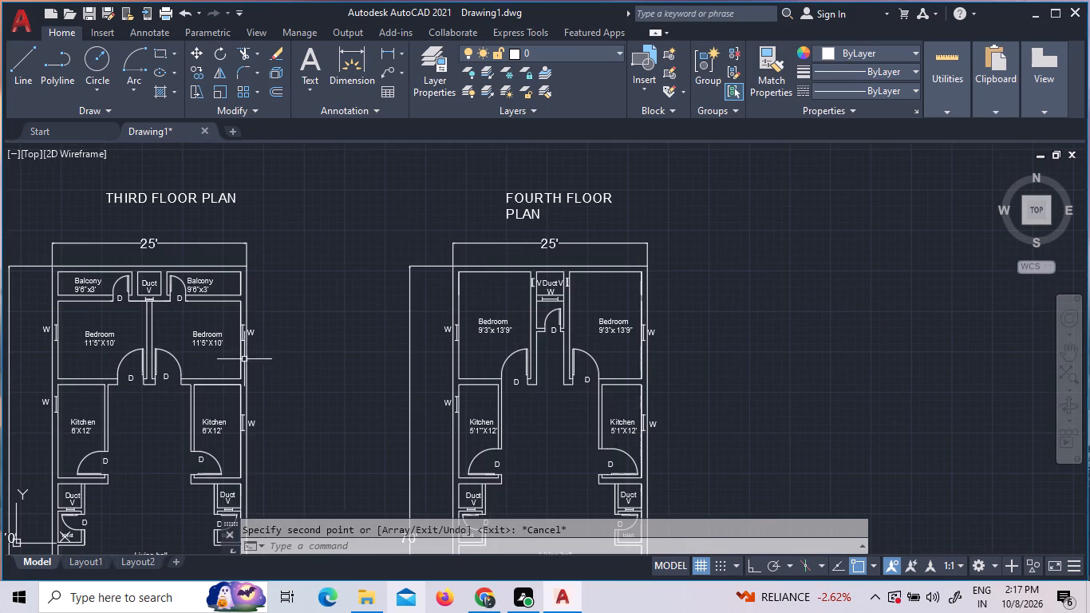
Copy the toilet label from the second floor plan into the fourth floor's small room, between its window and door swing.
{"action": "scroll", "coordinate": [1050, 262], "scroll_direction": "down", "scroll_amount": 3}
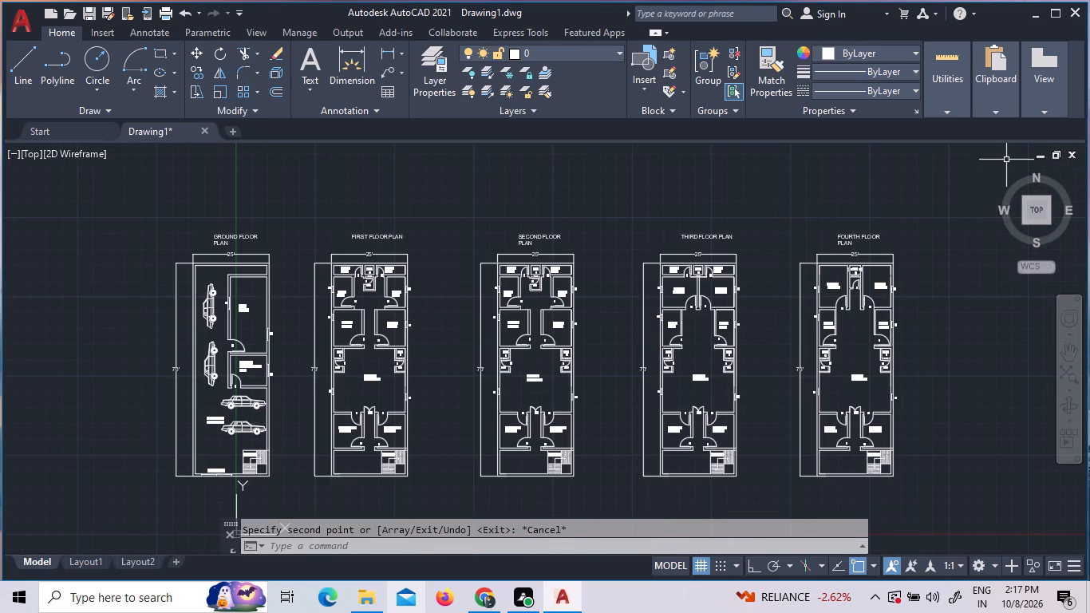
{"action": "scroll", "coordinate": [536, 300], "scroll_direction": "up", "scroll_amount": 5}
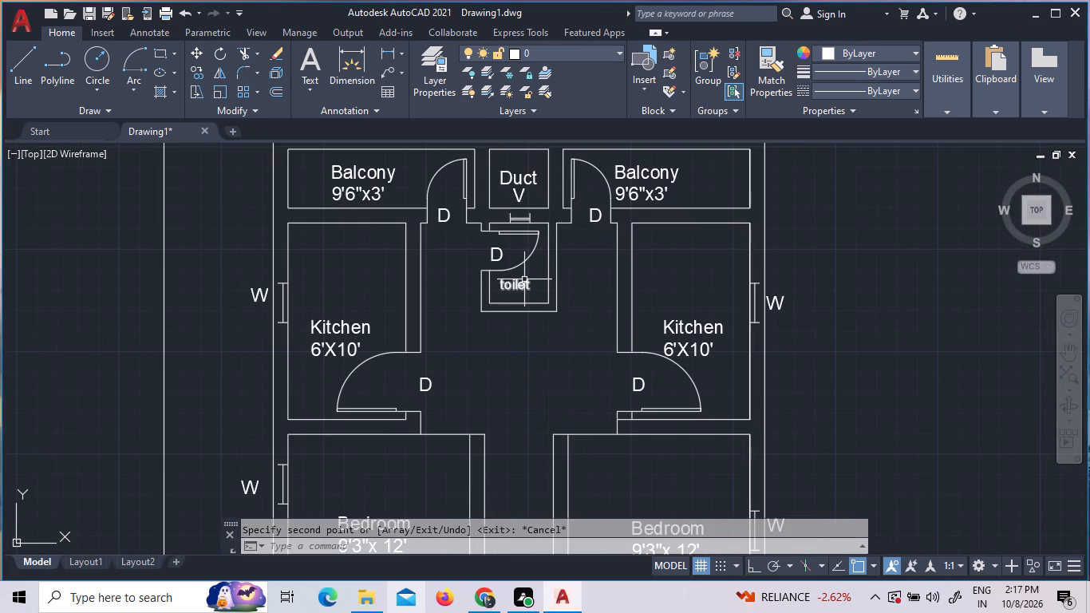
{"action": "left_click", "coordinate": [522, 280]}
{"action": "right_click", "coordinate": [522, 280]}
{"action": "left_click", "coordinate": [556, 322]}
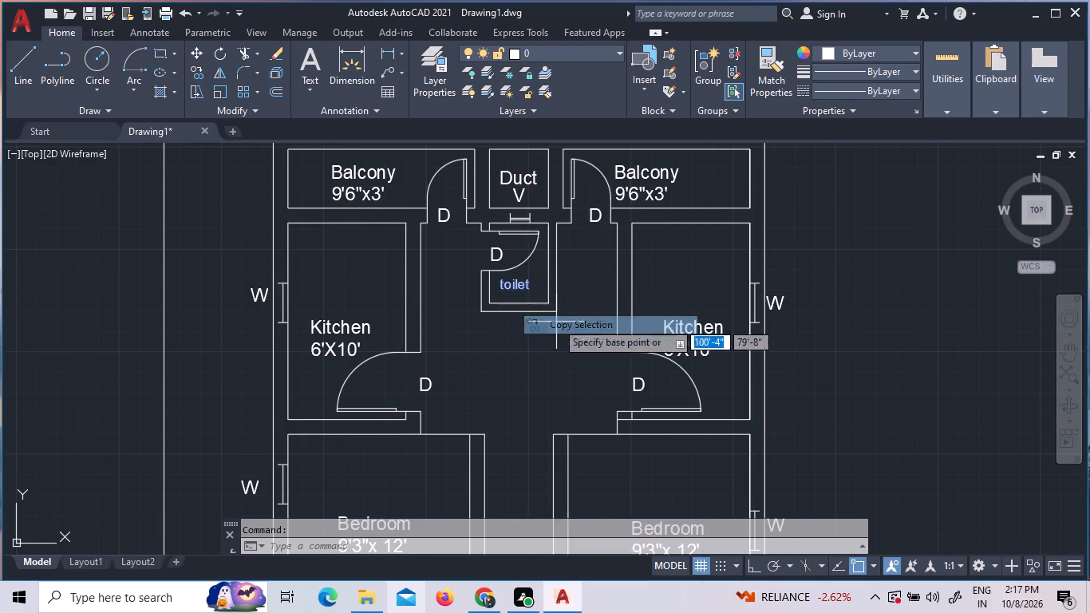
{"action": "left_click", "coordinate": [516, 284]}
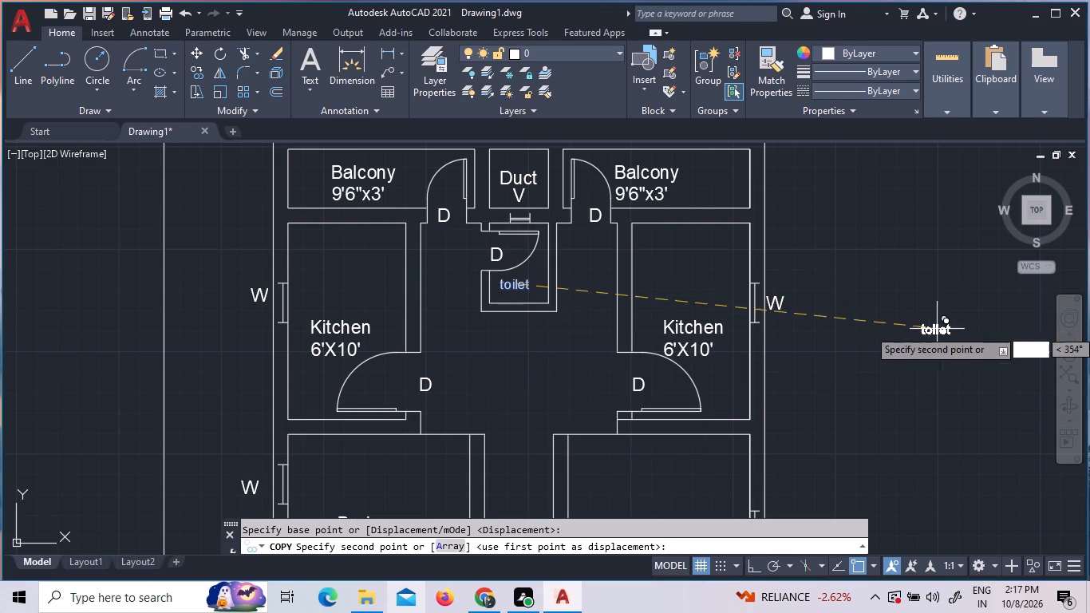
{"action": "scroll", "coordinate": [811, 396], "scroll_direction": "down", "scroll_amount": 5}
{"action": "key", "text": "F8"}
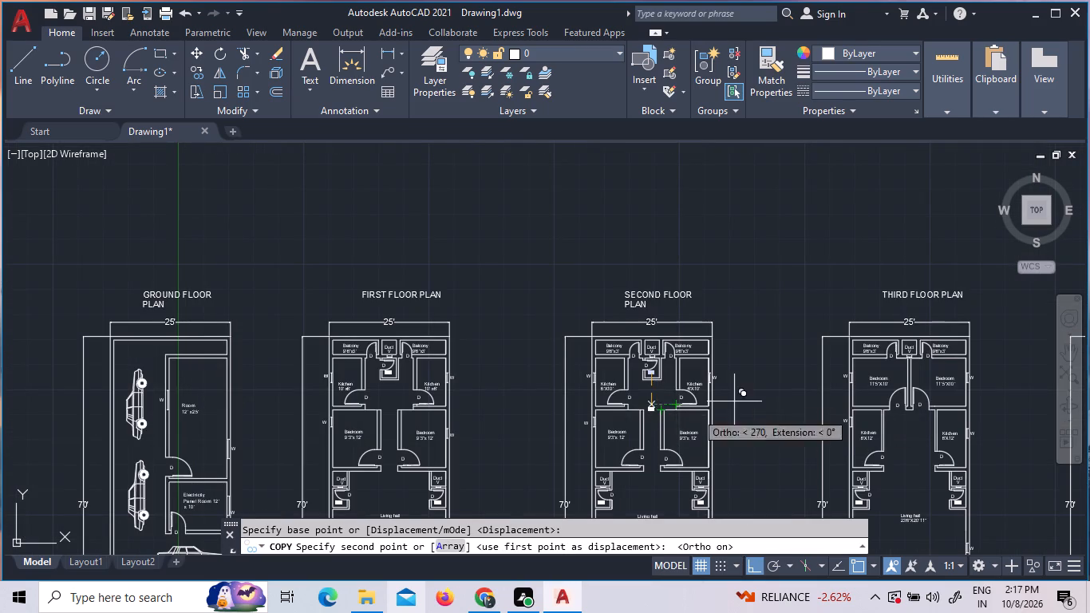
{"action": "scroll", "coordinate": [872, 370], "scroll_direction": "up", "scroll_amount": 1}
{"action": "scroll", "coordinate": [960, 409], "scroll_direction": "up", "scroll_amount": 2}
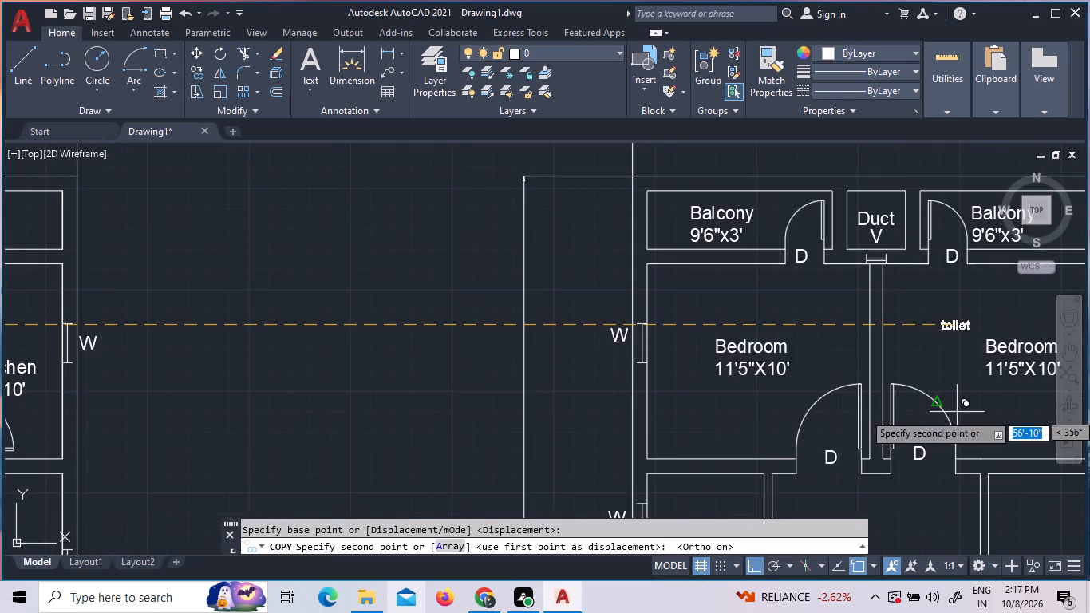
{"action": "scroll", "coordinate": [940, 425], "scroll_direction": "down", "scroll_amount": 8}
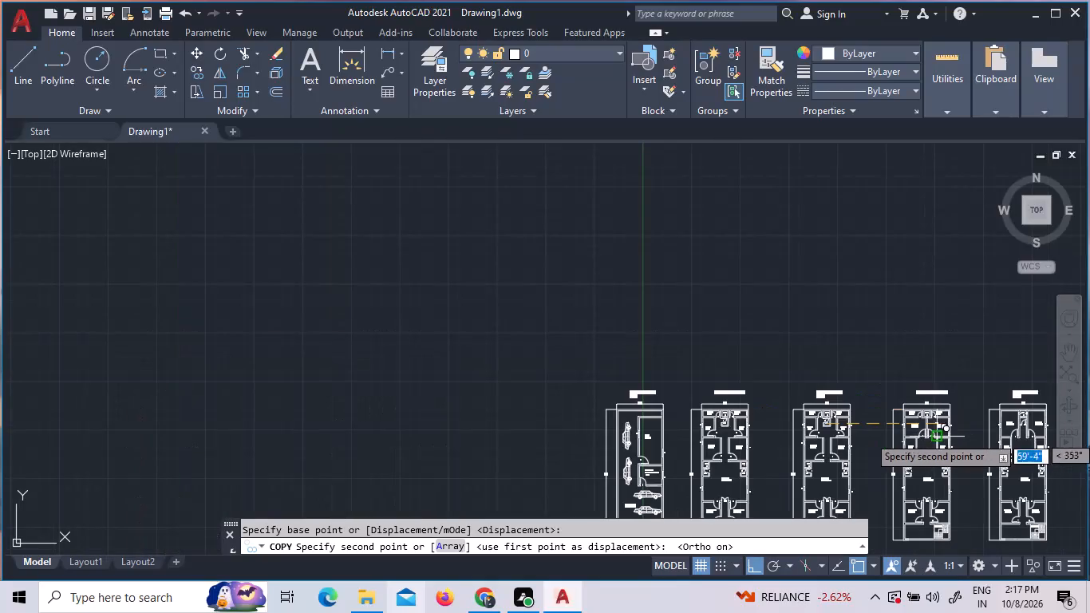
{"action": "scroll", "coordinate": [1039, 432], "scroll_direction": "up", "scroll_amount": 6}
{"action": "scroll", "coordinate": [937, 424], "scroll_direction": "up", "scroll_amount": 1}
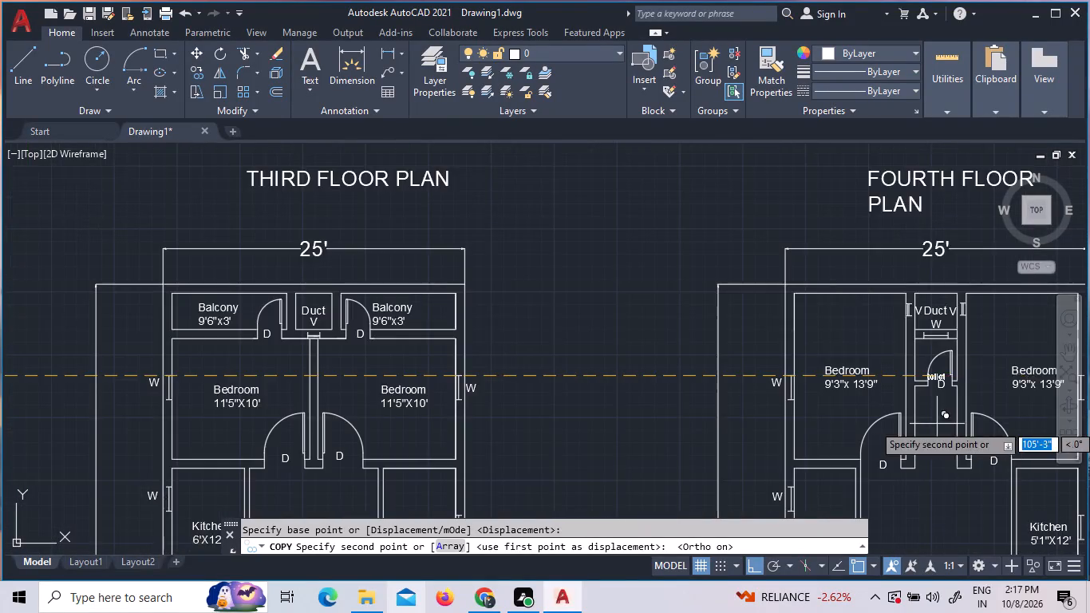
{"action": "scroll", "coordinate": [937, 424], "scroll_direction": "up", "scroll_amount": 3}
{"action": "scroll", "coordinate": [907, 445], "scroll_direction": "down", "scroll_amount": 2}
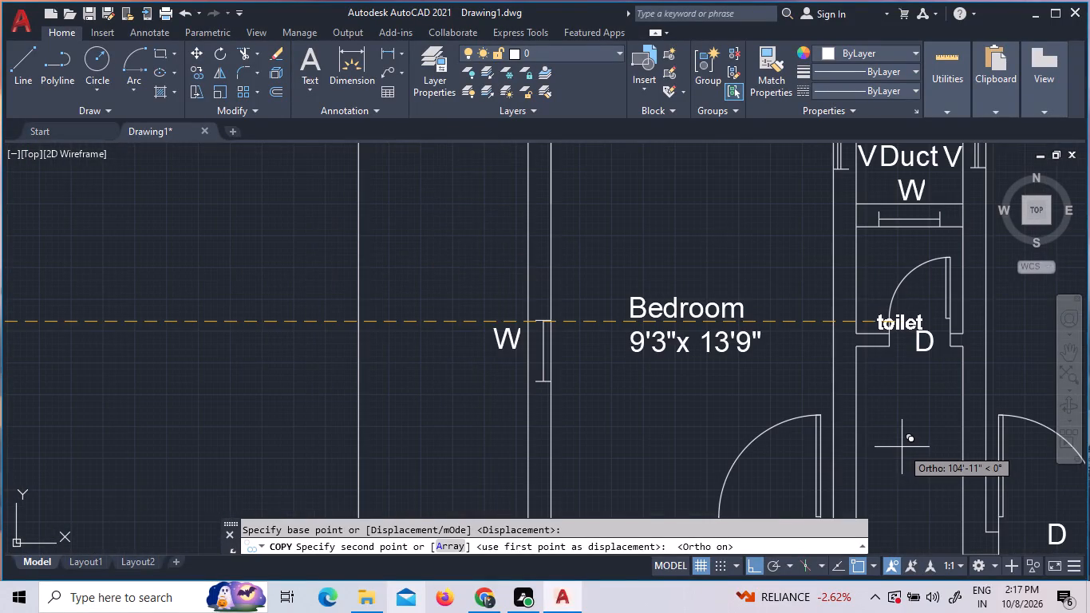
{"action": "key", "text": "F8"}
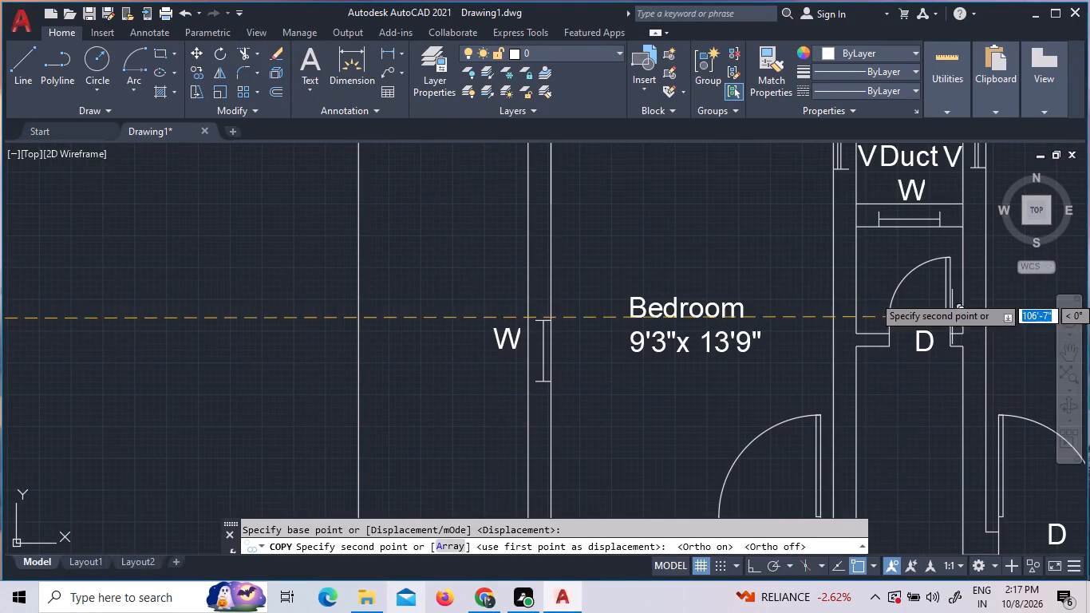
{"action": "left_click", "coordinate": [894, 242]}
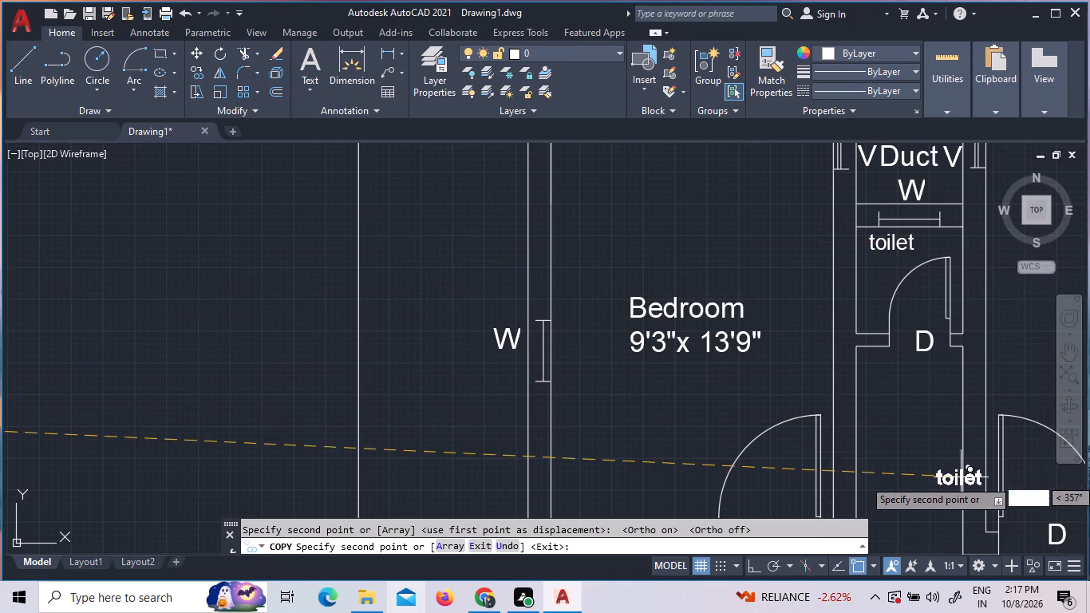
{"action": "key", "text": "Escape"}
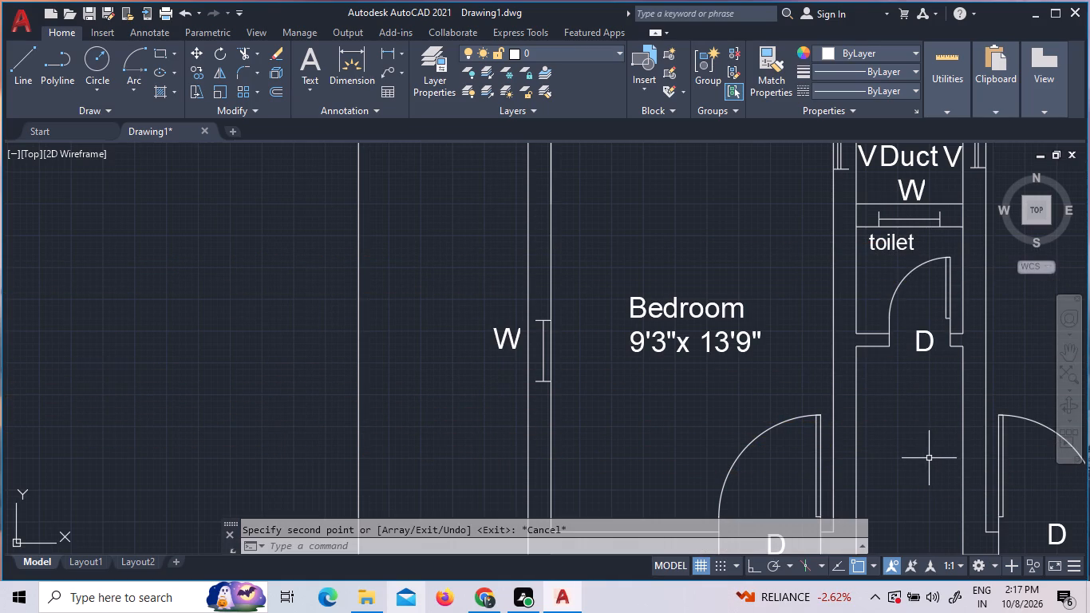
Examine the five floor plans and the car layout in the ground floor's parking area.
{"action": "scroll", "coordinate": [851, 443], "scroll_direction": "down", "scroll_amount": 2}
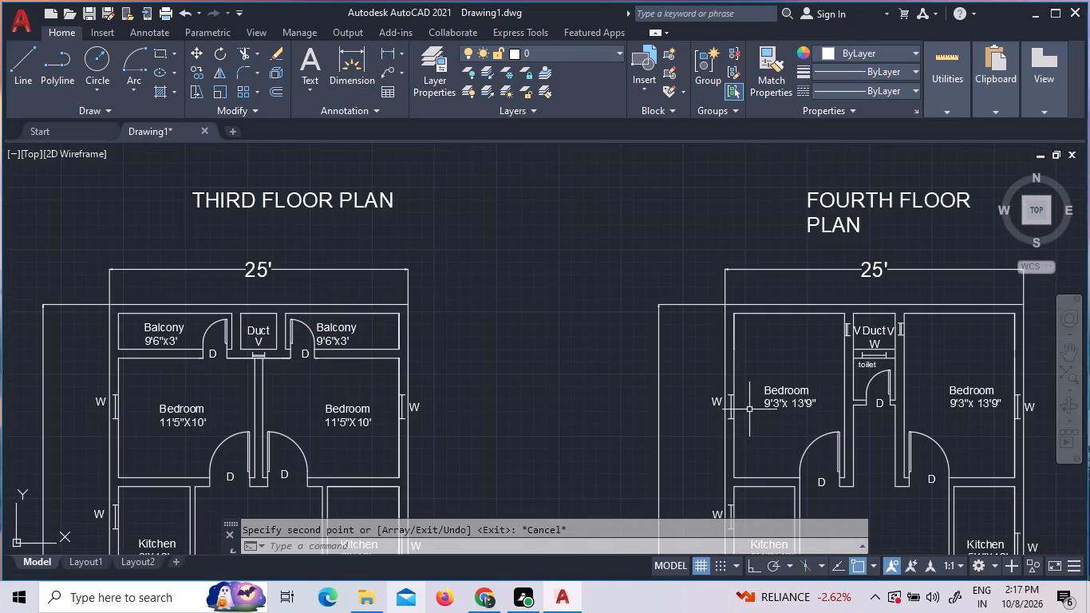
{"action": "scroll", "coordinate": [749, 409], "scroll_direction": "down", "scroll_amount": 4}
{"action": "middle_click_drag", "start_coordinate": [703, 451], "coordinate": [717, 398]}
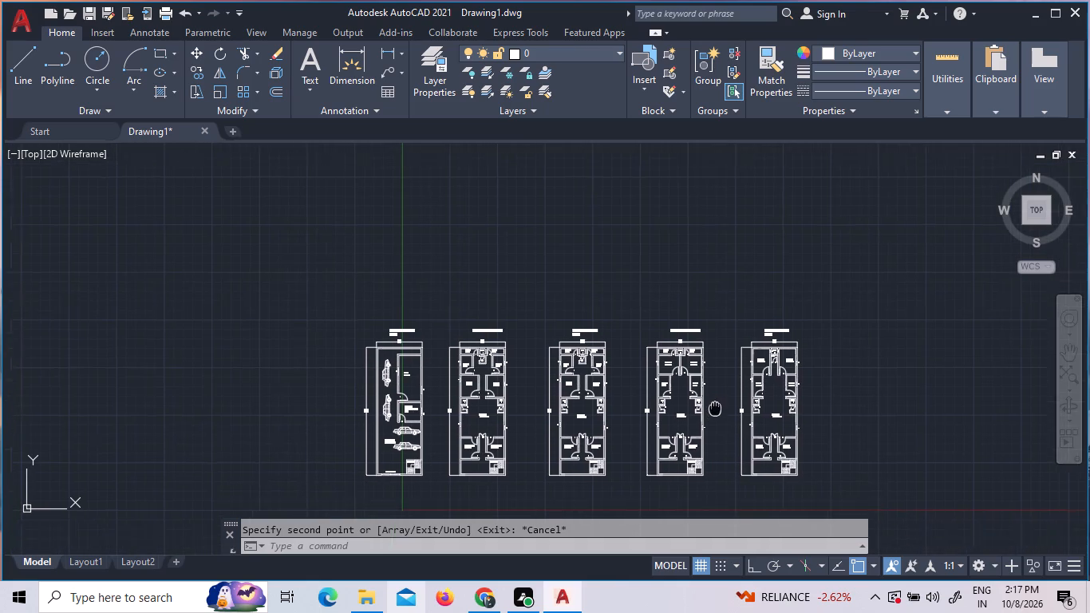
{"action": "middle_click_drag", "start_coordinate": [717, 398], "coordinate": [721, 358]}
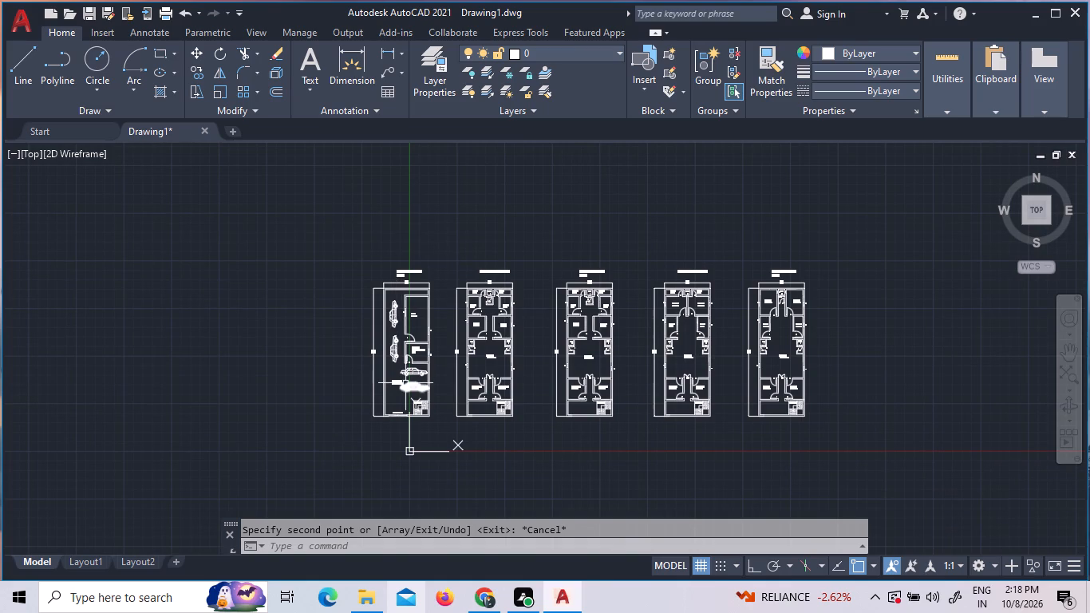
{"action": "scroll", "coordinate": [405, 383], "scroll_direction": "up", "scroll_amount": 2}
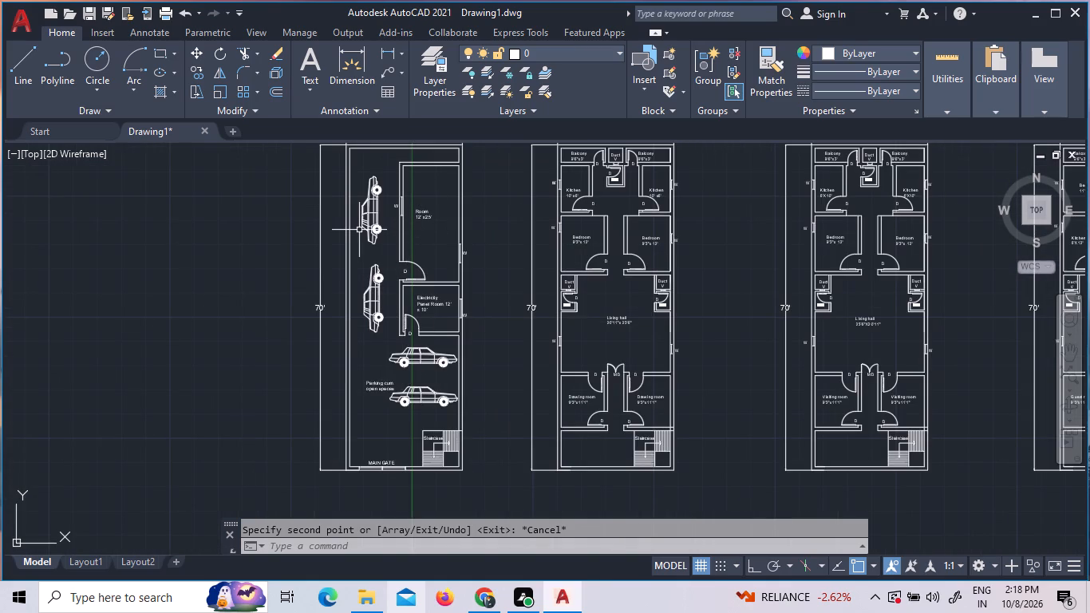
{"action": "scroll", "coordinate": [370, 223], "scroll_direction": "up", "scroll_amount": 3}
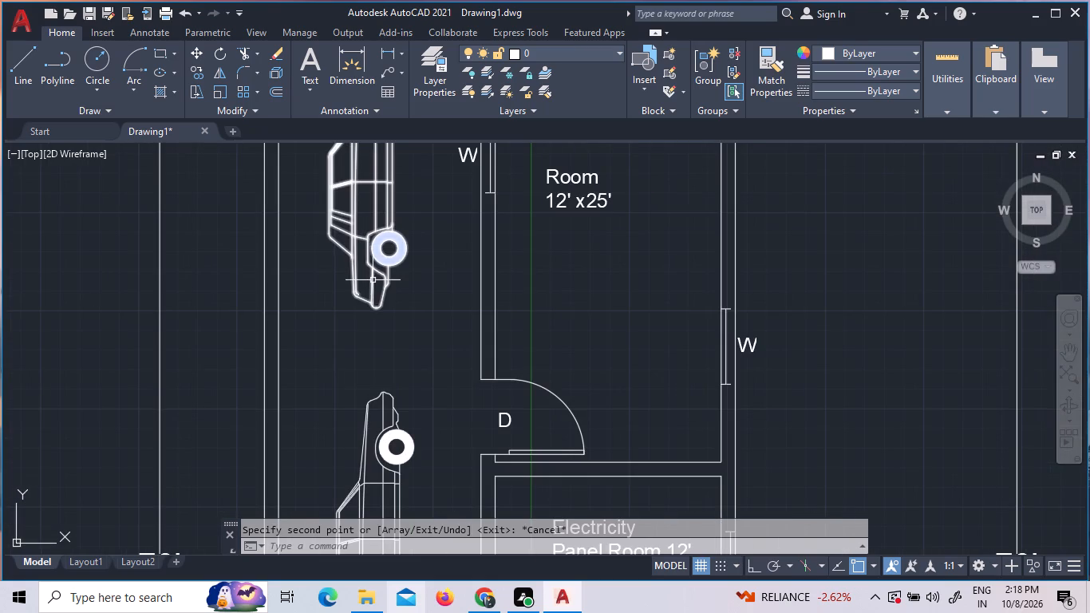
{"action": "scroll", "coordinate": [373, 281], "scroll_direction": "down", "scroll_amount": 2}
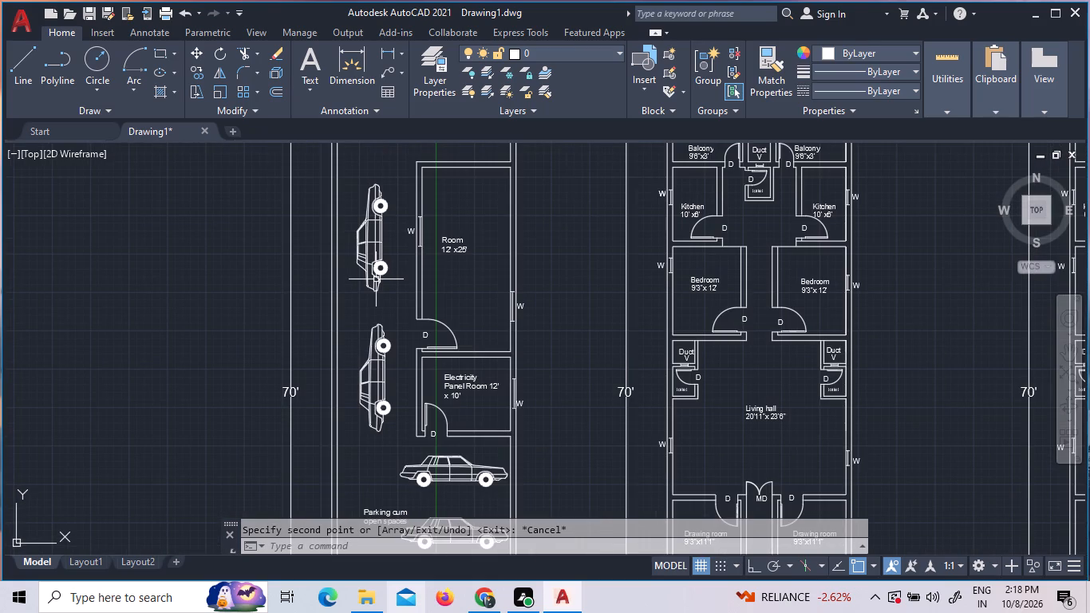
{"action": "scroll", "coordinate": [376, 279], "scroll_direction": "down", "scroll_amount": 1}
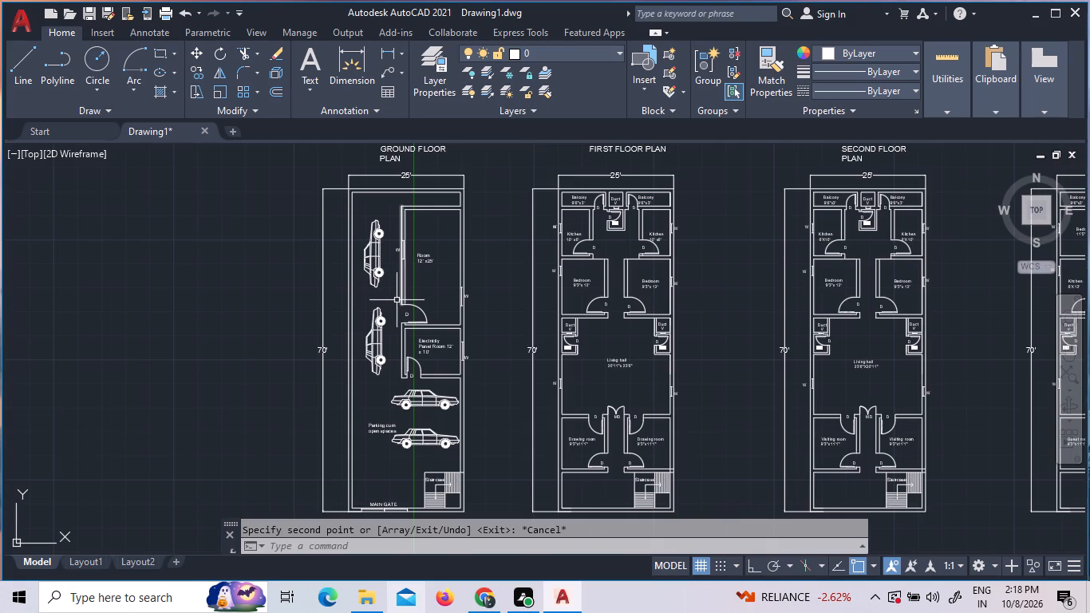
{"action": "scroll", "coordinate": [397, 300], "scroll_direction": "down", "scroll_amount": 1}
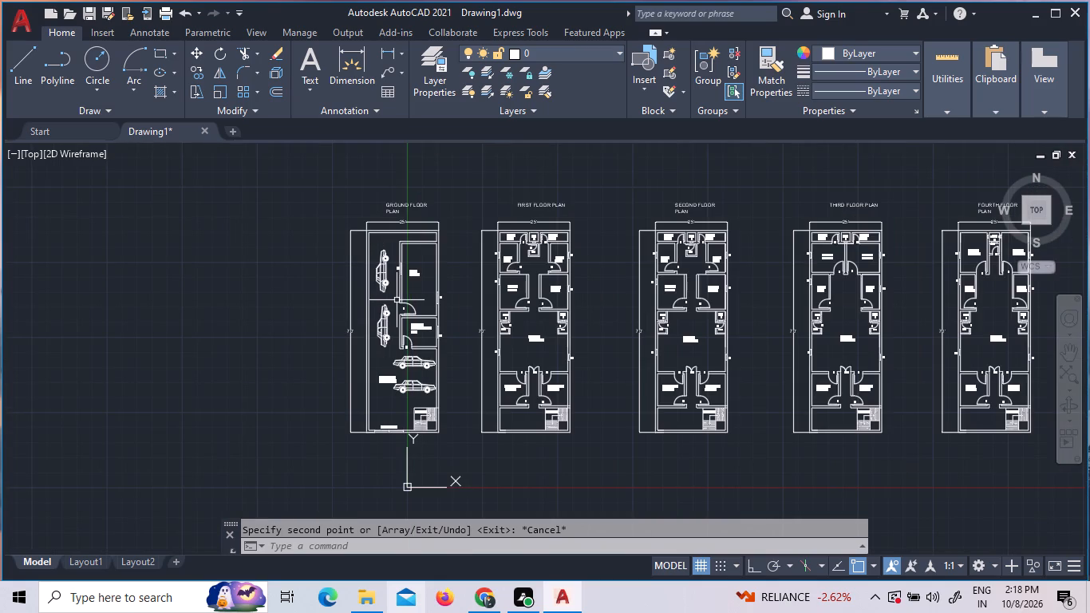
Rotate the upper horizontal car on the ground floor plan 90° about the base of its rear wheel, with ortho on.
{"action": "scroll", "coordinate": [412, 378], "scroll_direction": "up", "scroll_amount": 1}
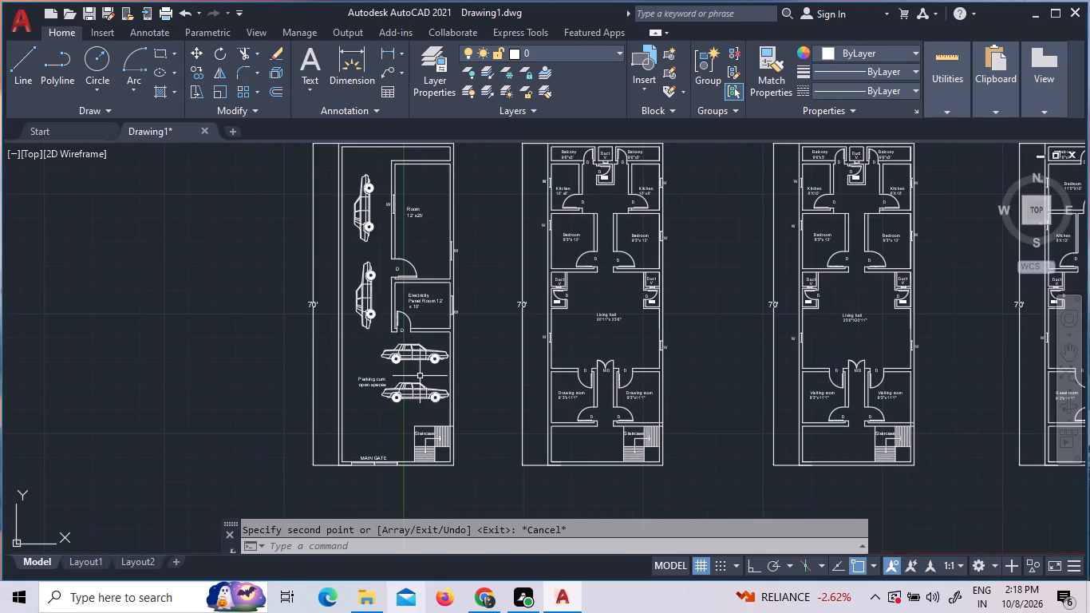
{"action": "scroll", "coordinate": [417, 402], "scroll_direction": "up", "scroll_amount": 2}
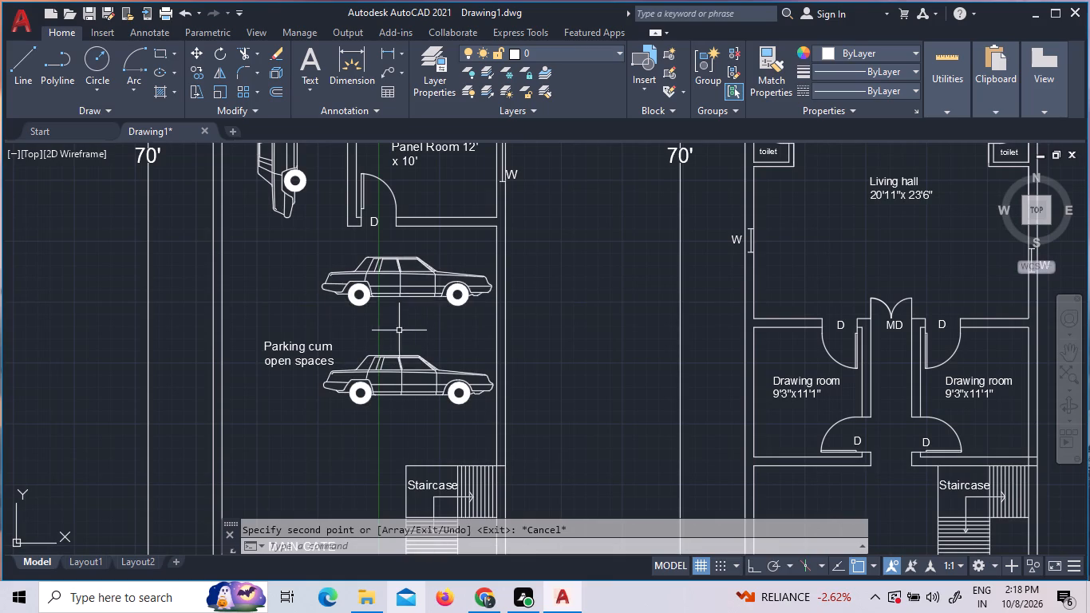
{"action": "left_click", "coordinate": [404, 287]}
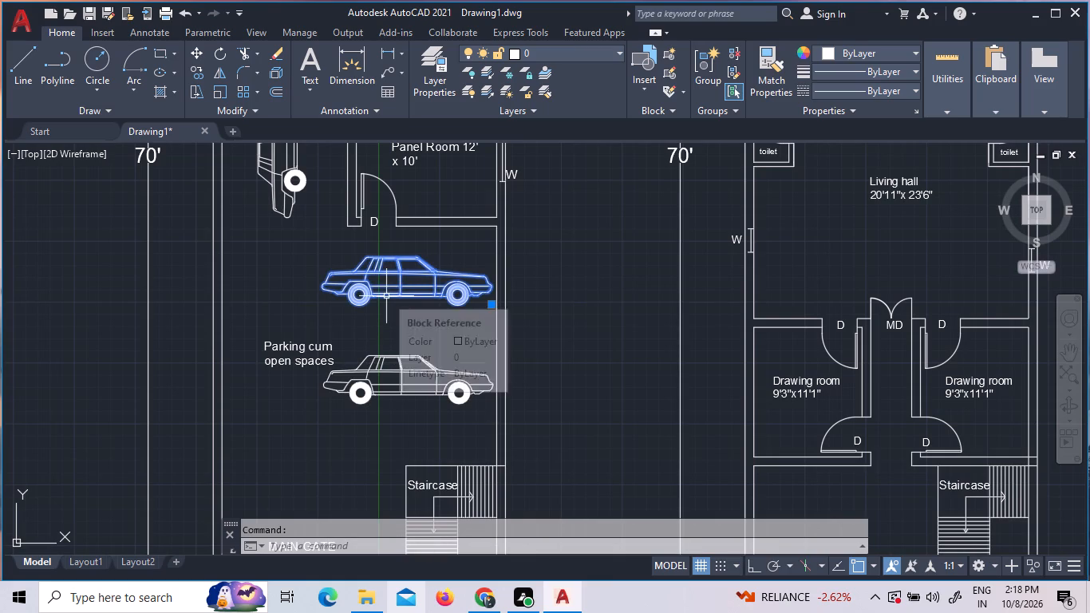
{"action": "key", "text": "r"}
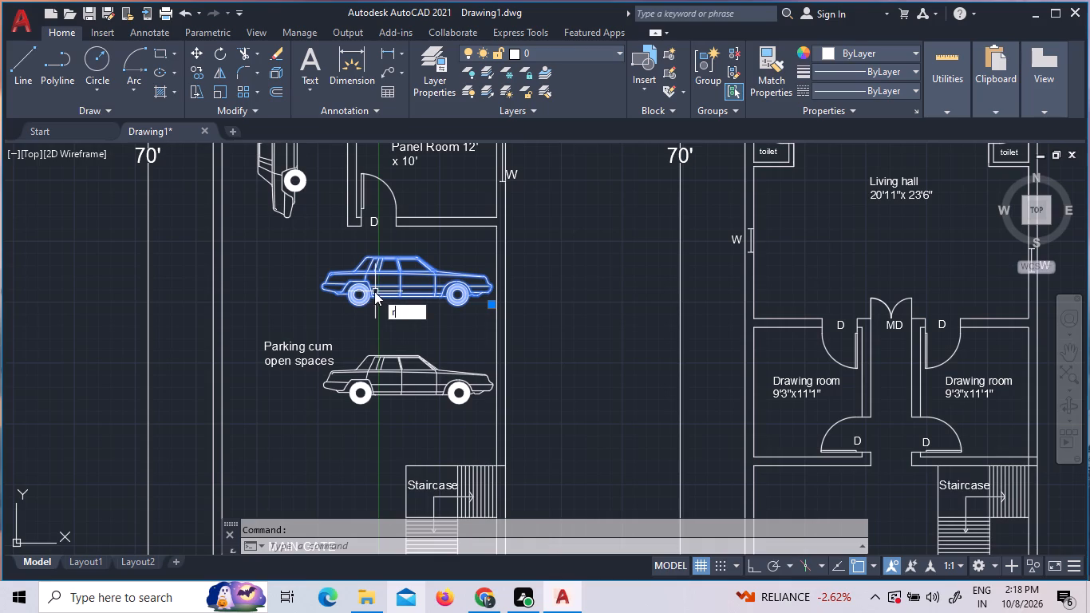
{"action": "key", "text": "o"}
{"action": "key", "text": "Return"}
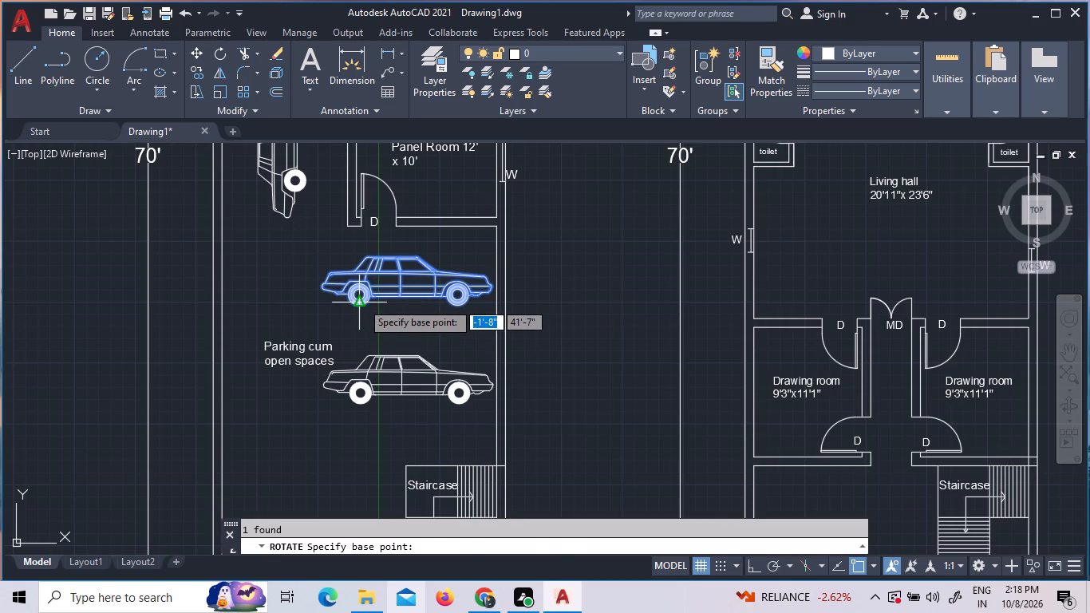
{"action": "left_click", "coordinate": [361, 302]}
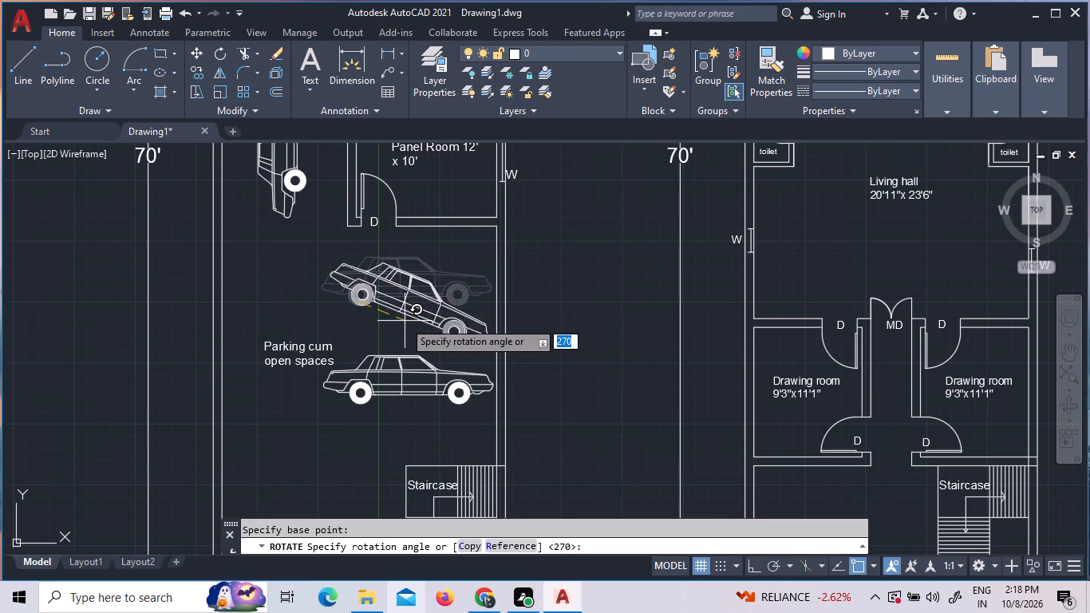
{"action": "key", "text": "F8"}
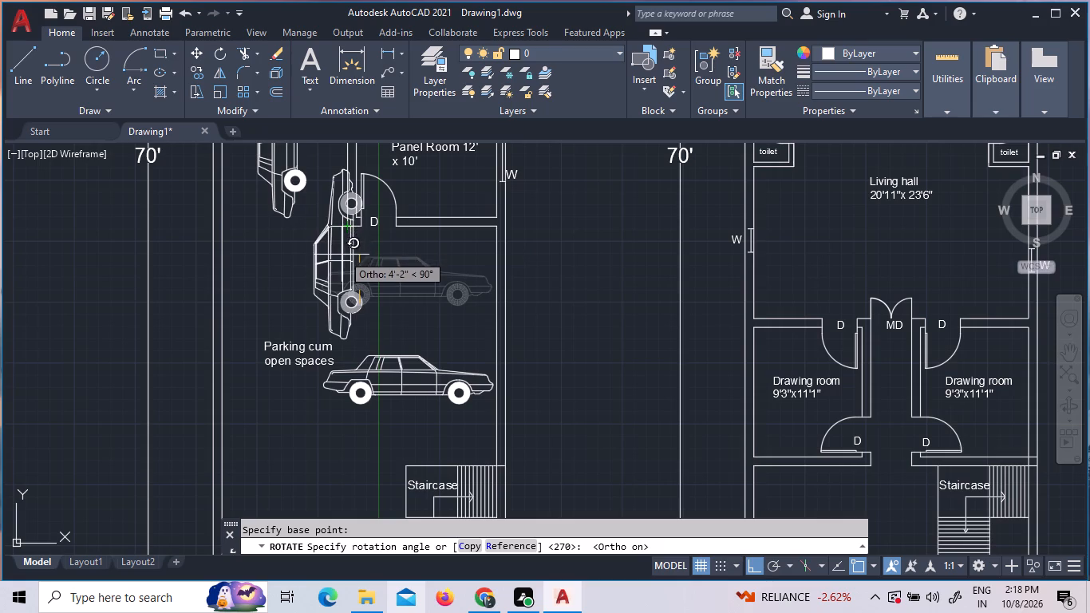
{"action": "left_click", "coordinate": [372, 241]}
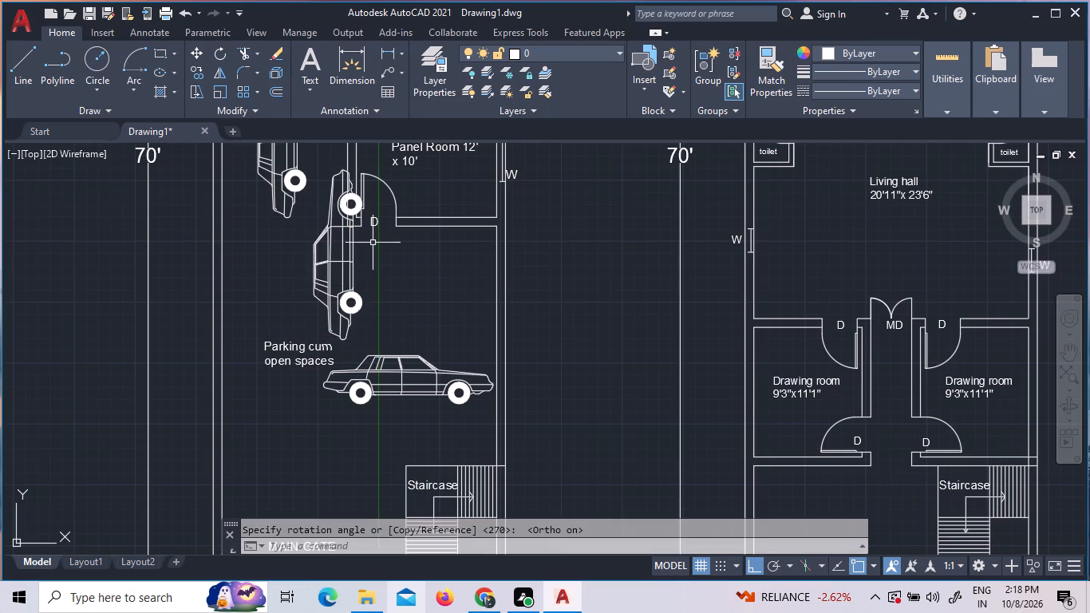
Rotate the remaining horizontal car above the staircase 90° about its rear wheel.
{"action": "left_click", "coordinate": [364, 396]}
{"action": "key", "text": "r"}
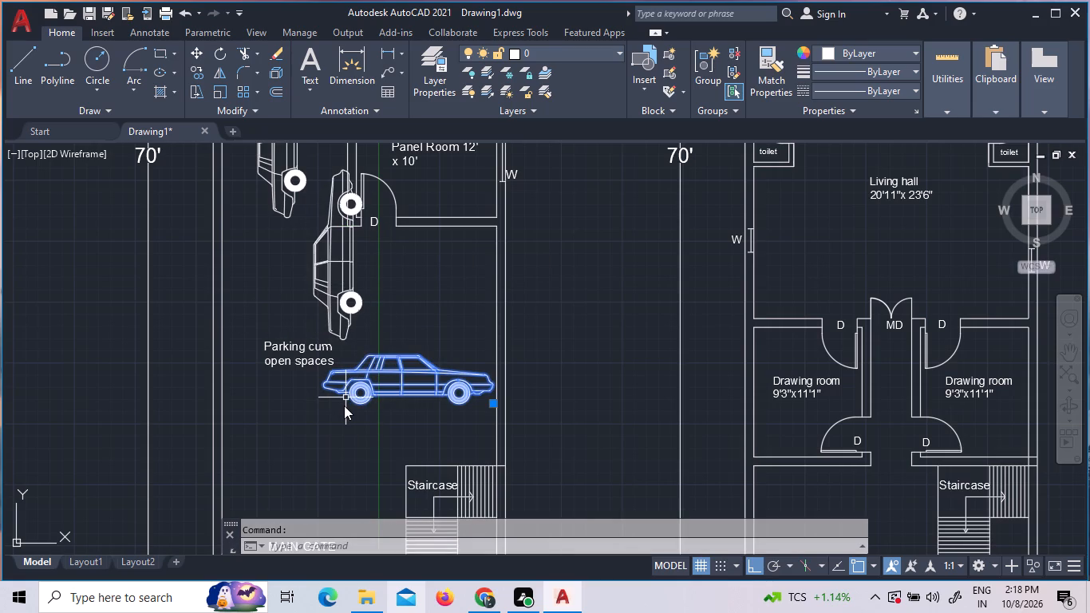
{"action": "key", "text": "o"}
{"action": "key", "text": "Return"}
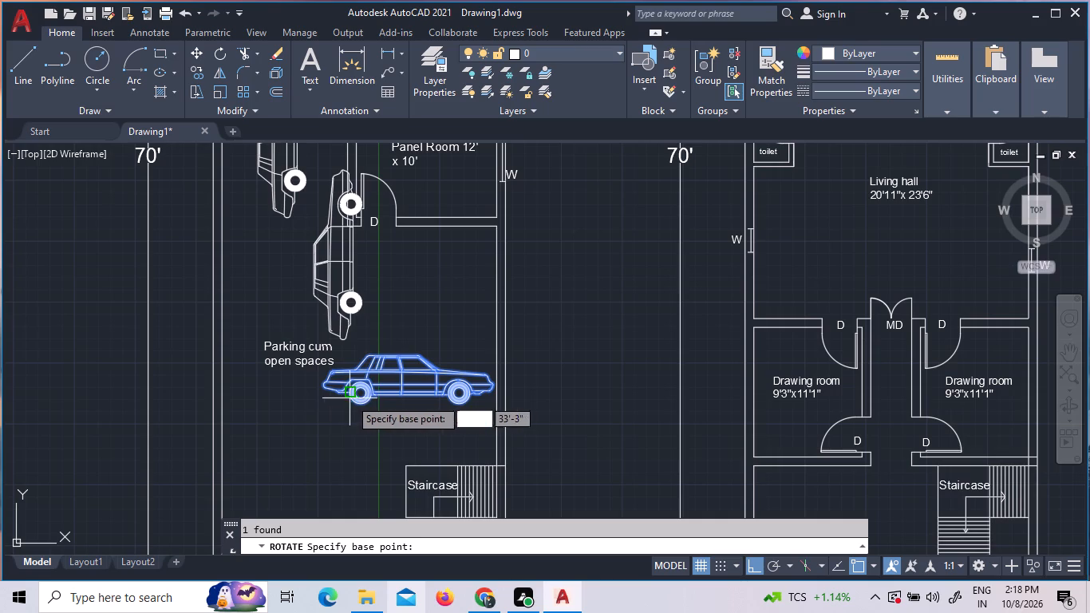
{"action": "left_click", "coordinate": [357, 396]}
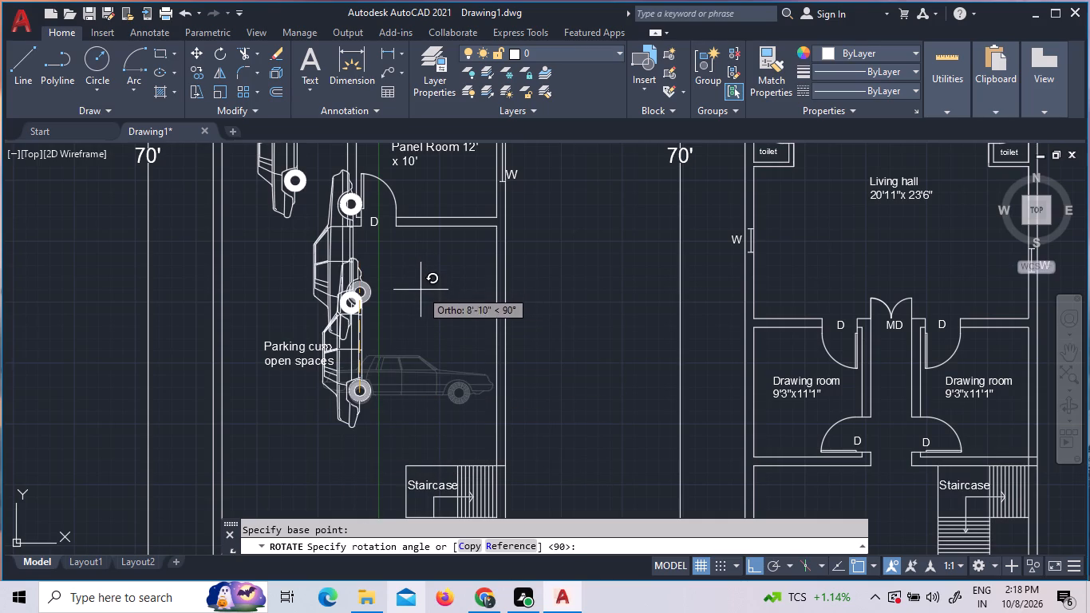
{"action": "left_click", "coordinate": [421, 290]}
Move the lower rotated car about 6'-3" horizontally left, toward the parking area's left wall.
{"action": "left_click", "coordinate": [410, 420]}
{"action": "left_click", "coordinate": [294, 378]}
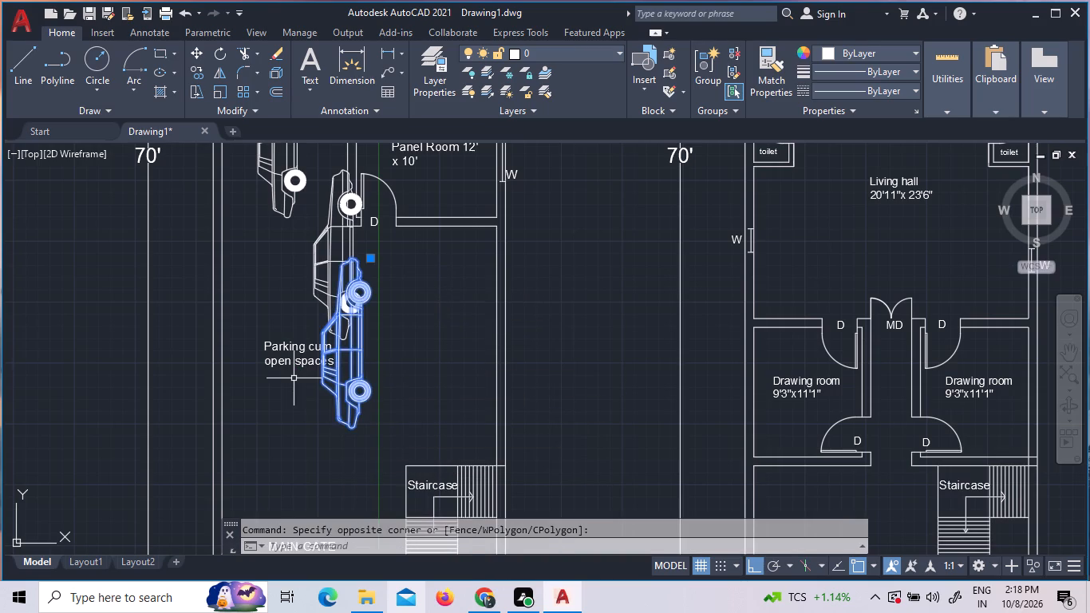
{"action": "right_click", "coordinate": [294, 378]}
{"action": "left_click", "coordinate": [380, 310]}
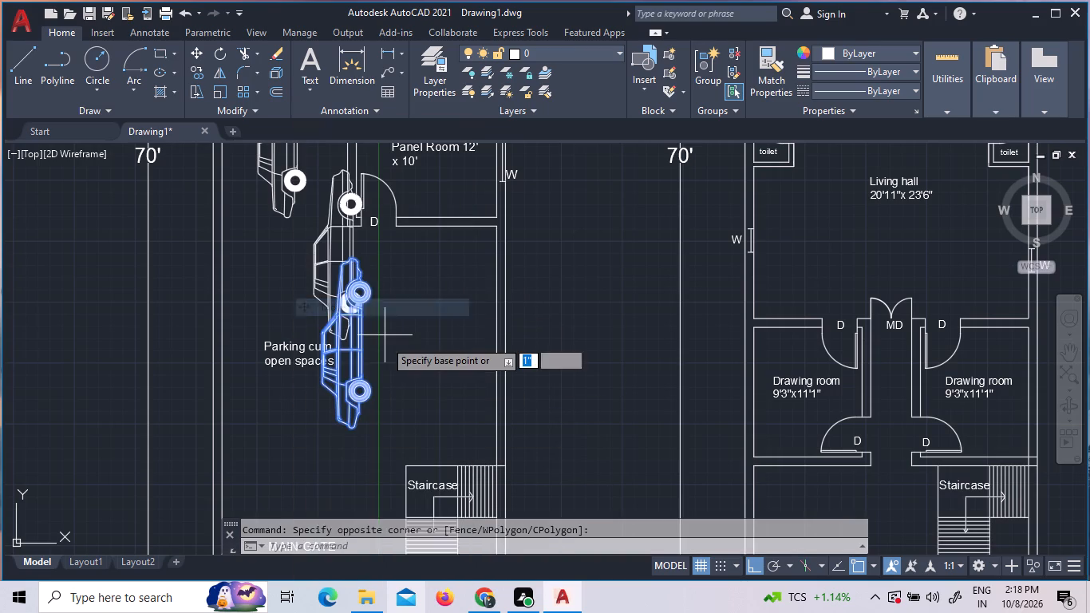
{"action": "left_click", "coordinate": [385, 343]}
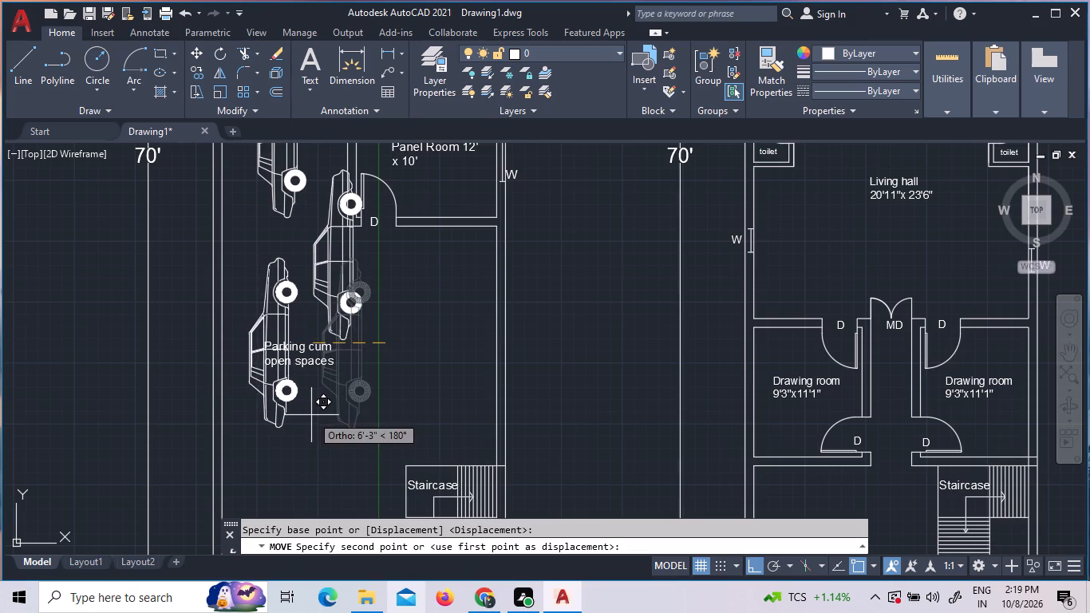
{"action": "left_click", "coordinate": [311, 415]}
Move the rotated car beside the electricity panel room door about 10'-10" at 312°, into the open space above the staircase, with ortho off.
{"action": "left_click", "coordinate": [396, 348]}
{"action": "left_click", "coordinate": [339, 263]}
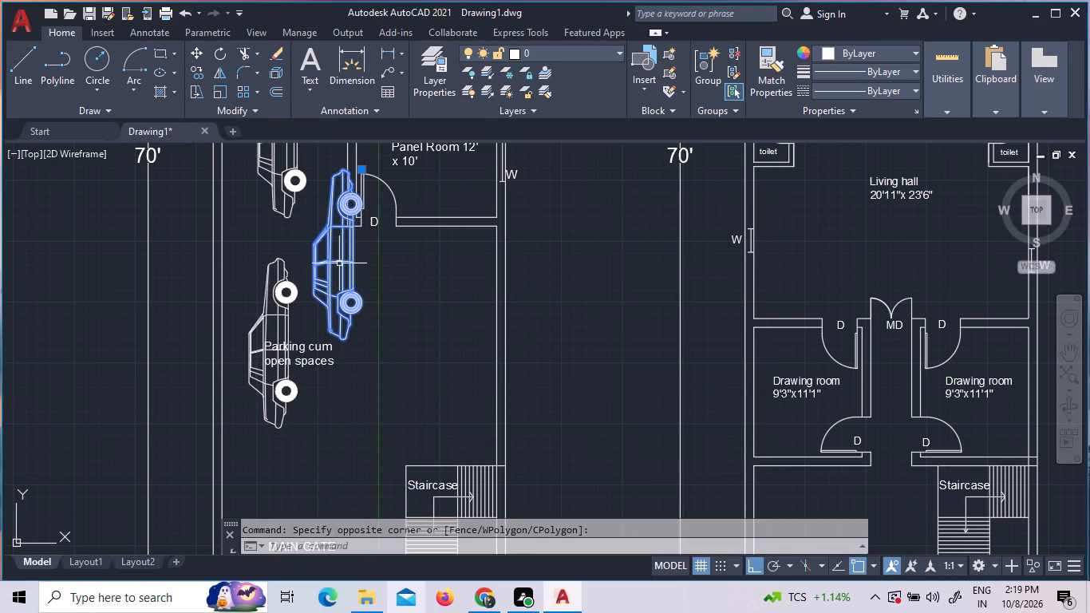
{"action": "right_click", "coordinate": [339, 263]}
{"action": "key", "text": "Escape"}
{"action": "key", "text": "Escape"}
{"action": "left_click", "coordinate": [377, 279]}
{"action": "key", "text": "Escape"}
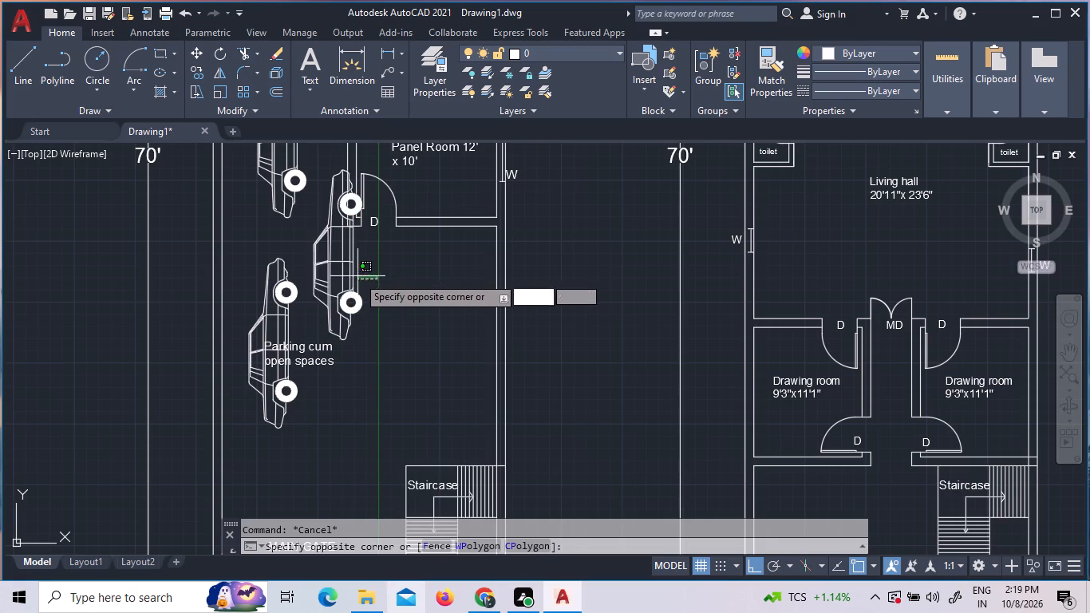
{"action": "left_click", "coordinate": [346, 291]}
{"action": "right_click", "coordinate": [346, 291]}
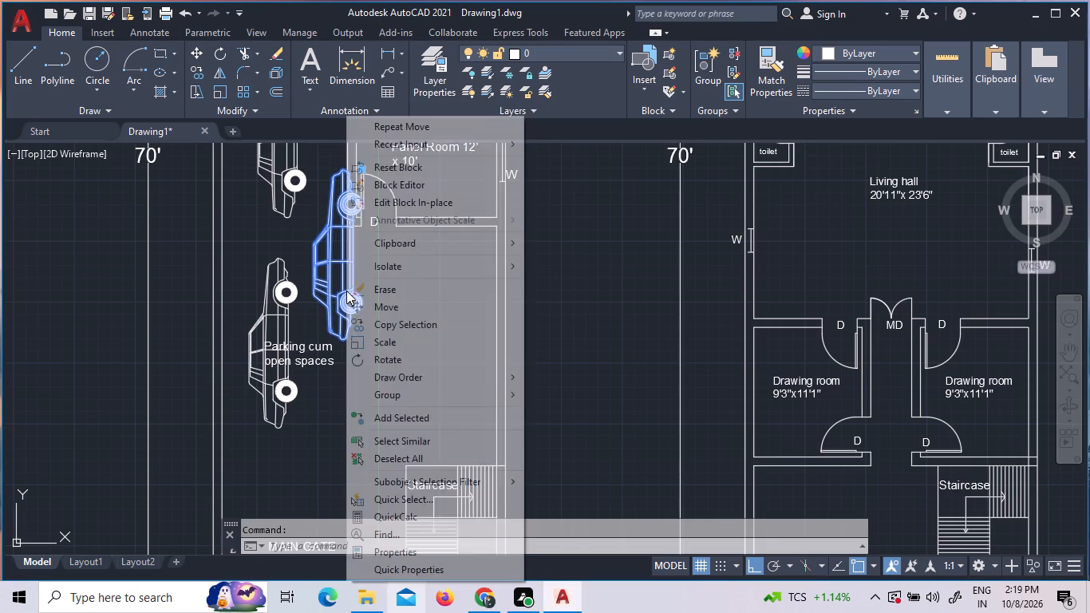
{"action": "double_click", "coordinate": [359, 310]}
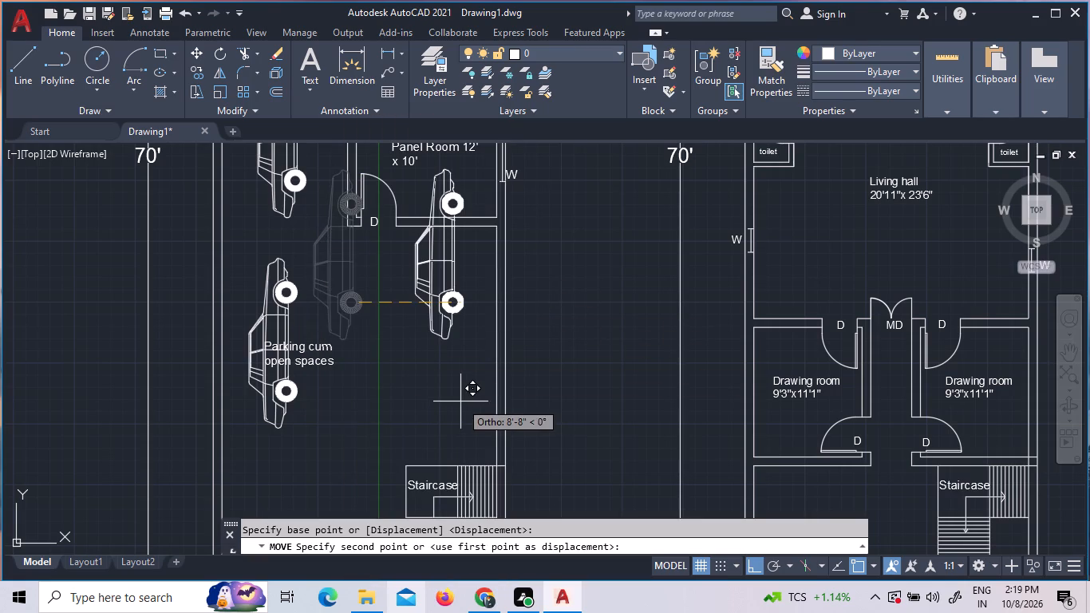
{"action": "key", "text": "F8"}
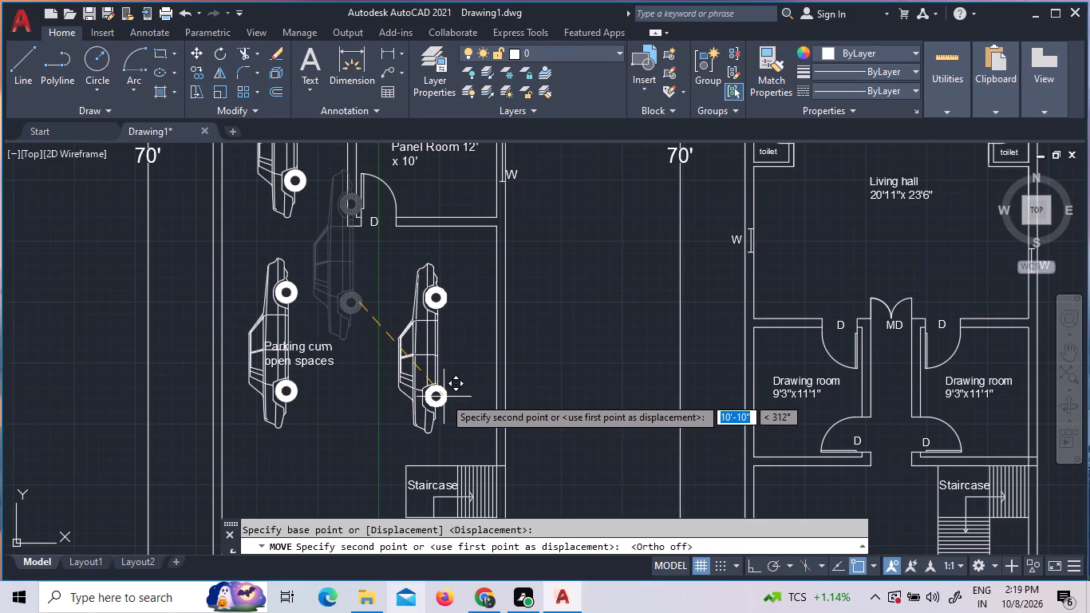
{"action": "left_click", "coordinate": [444, 397]}
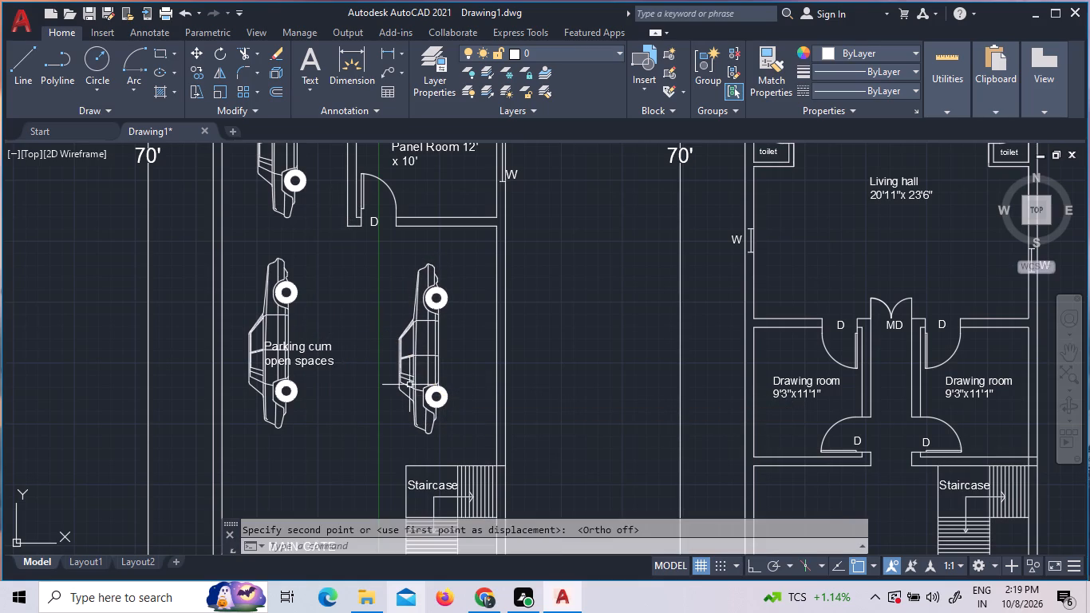
Move the "Parking cum open spaces" label on the ground floor plan off the car and into the gap between the two lower cars.
{"action": "scroll", "coordinate": [378, 363], "scroll_direction": "down", "scroll_amount": 3}
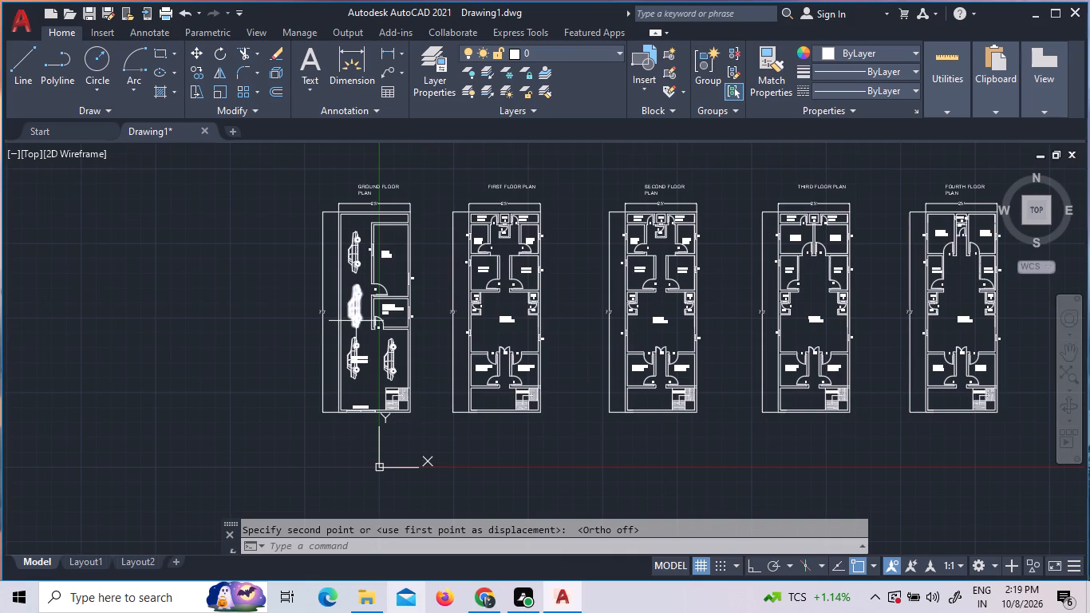
{"action": "scroll", "coordinate": [361, 322], "scroll_direction": "up", "scroll_amount": 1}
{"action": "left_click", "coordinate": [365, 382]}
{"action": "right_click", "coordinate": [365, 381]}
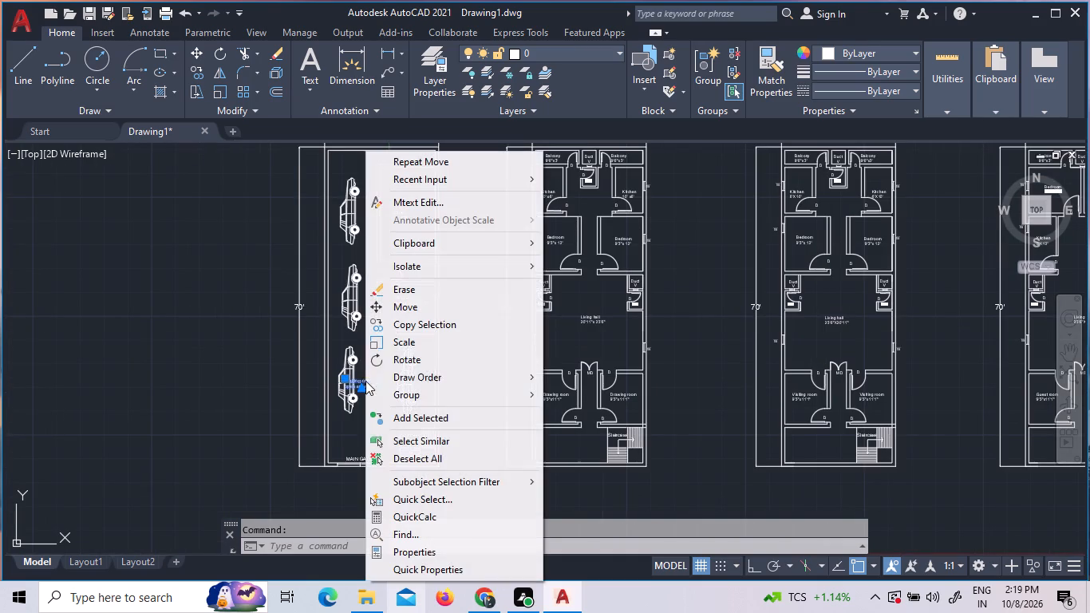
{"action": "left_click", "coordinate": [421, 307]}
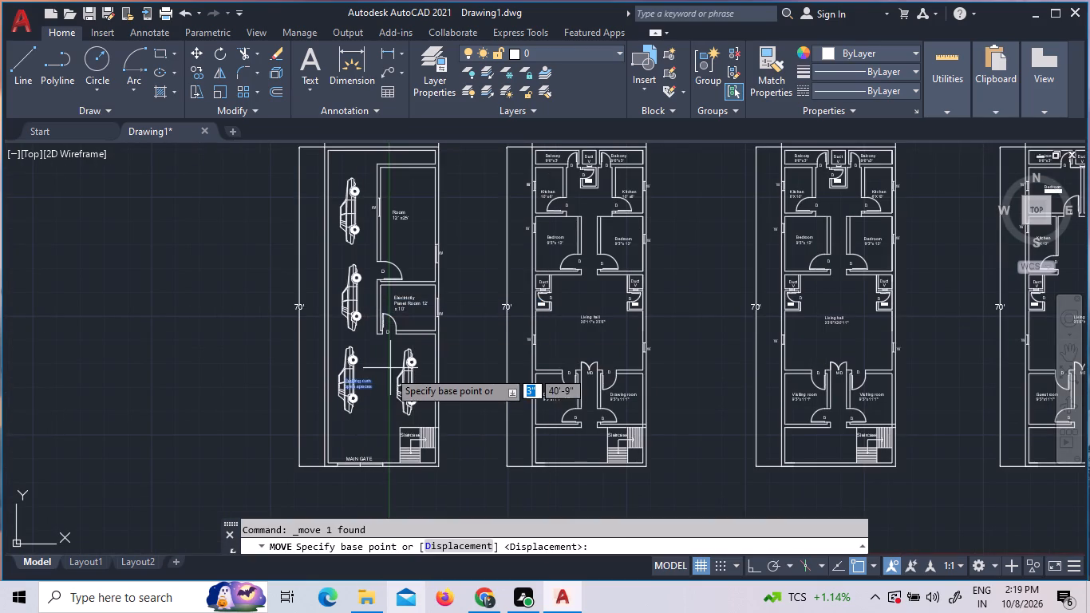
{"action": "left_click", "coordinate": [373, 387]}
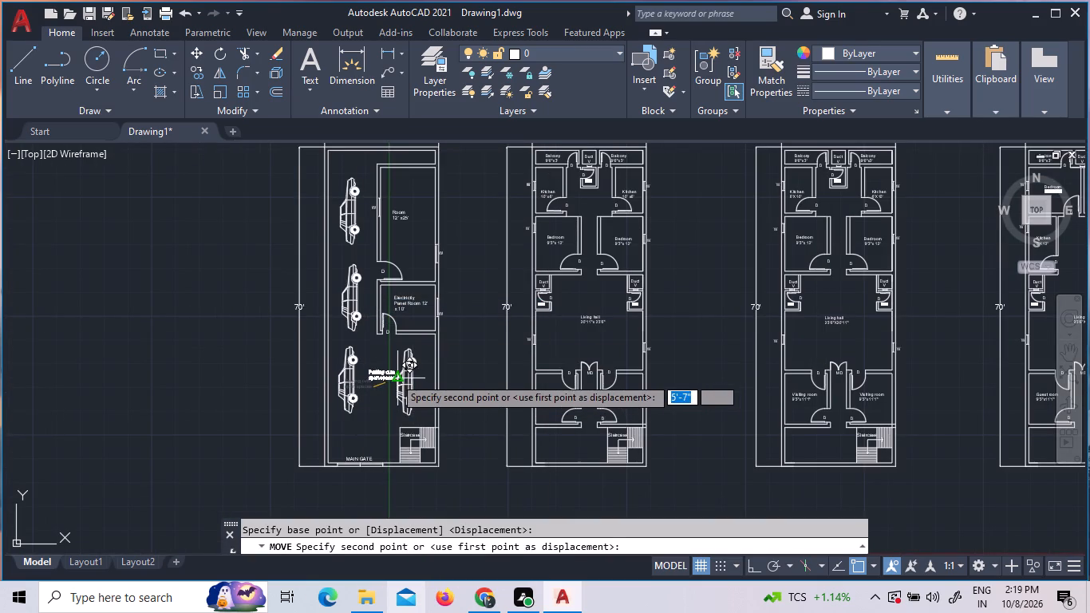
{"action": "left_click", "coordinate": [393, 370]}
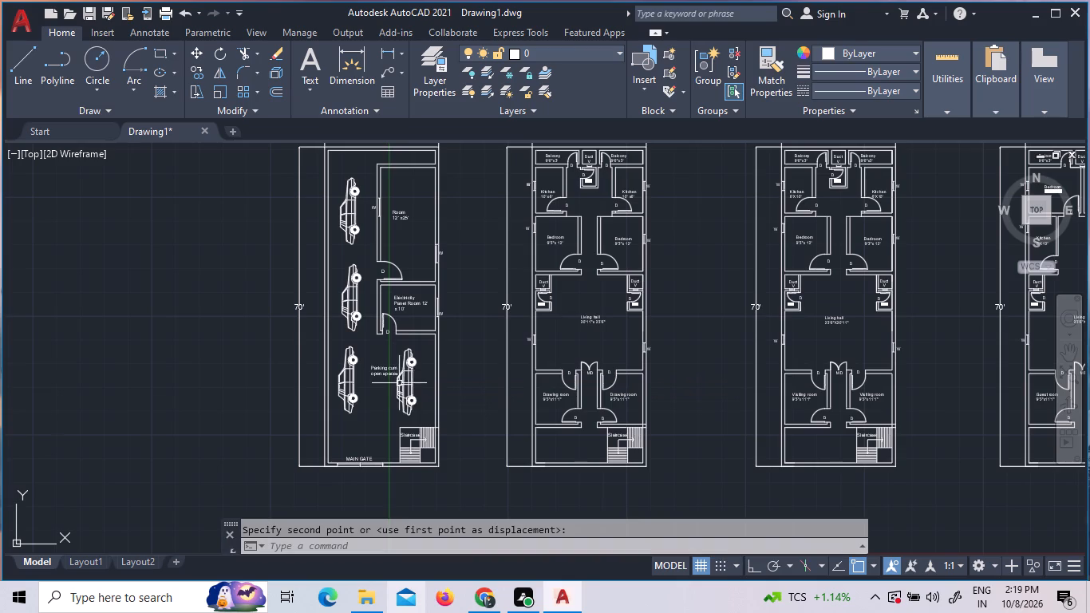
{"action": "scroll", "coordinate": [408, 362], "scroll_direction": "up", "scroll_amount": 4}
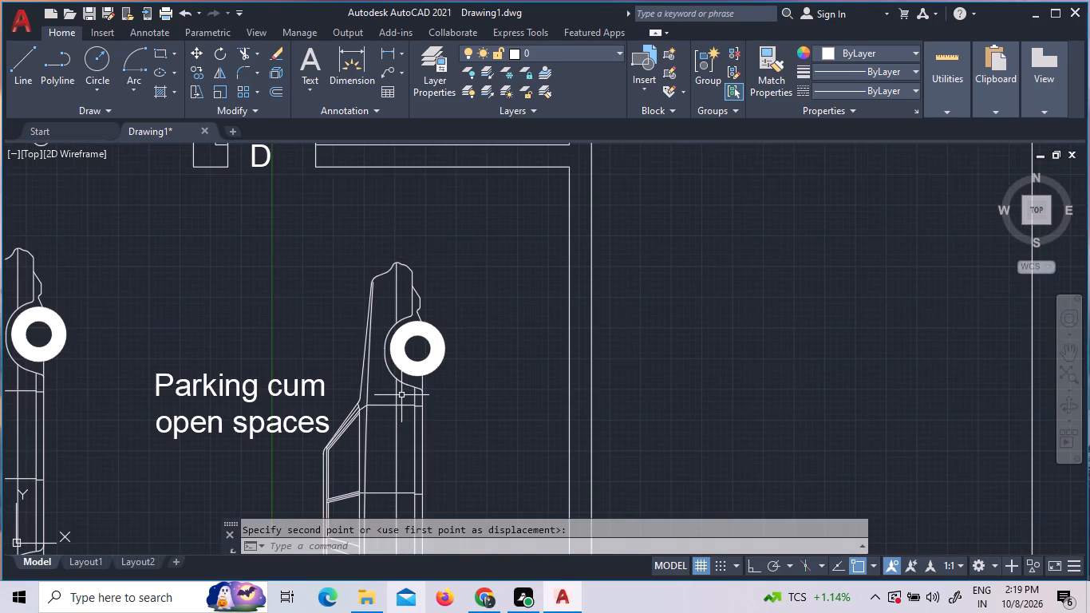
{"action": "scroll", "coordinate": [401, 395], "scroll_direction": "down", "scroll_amount": 3}
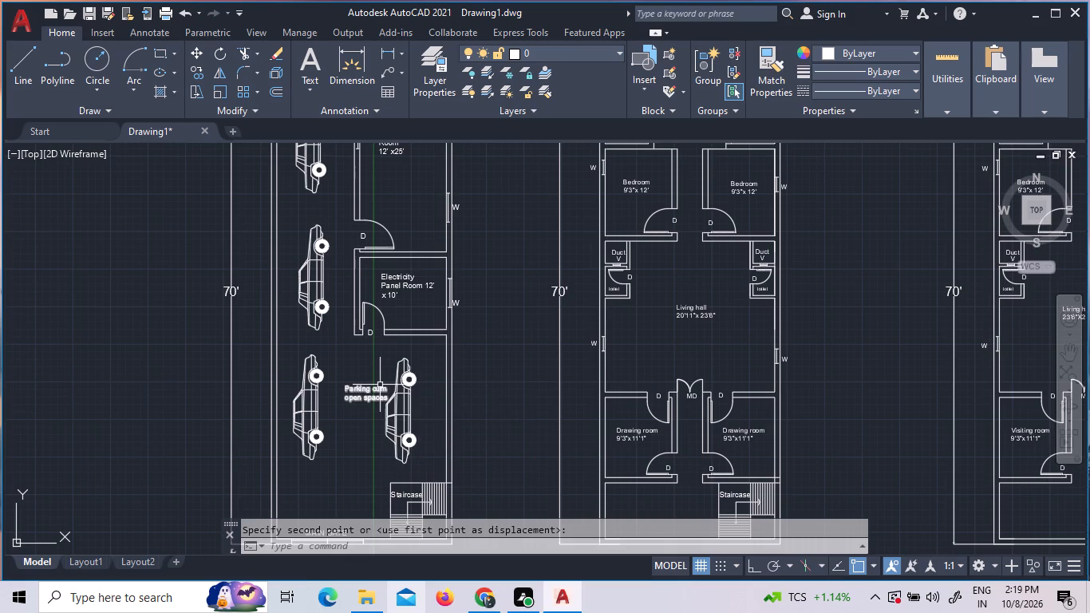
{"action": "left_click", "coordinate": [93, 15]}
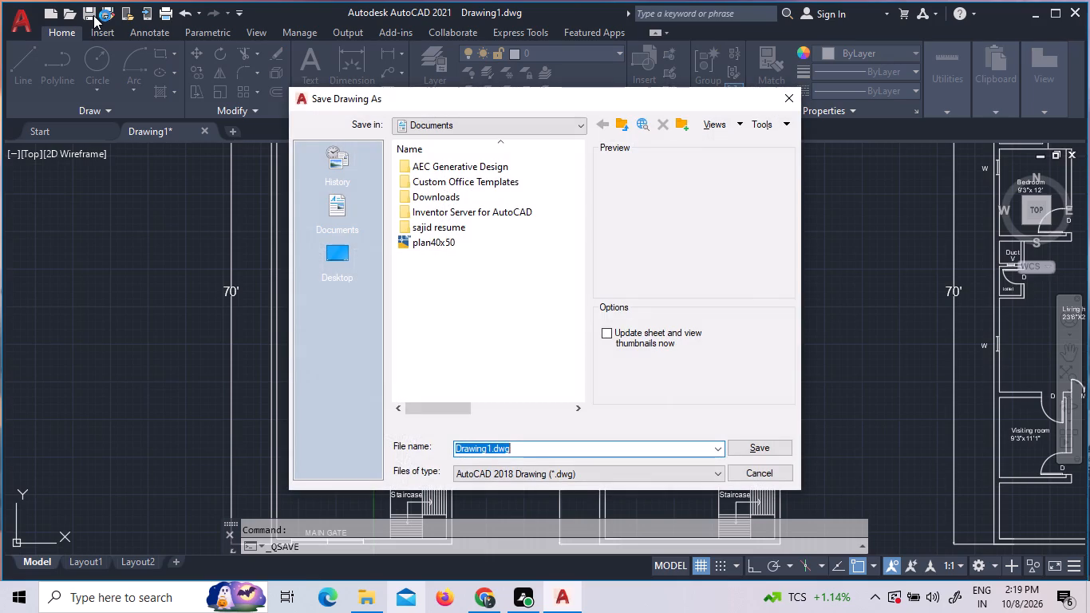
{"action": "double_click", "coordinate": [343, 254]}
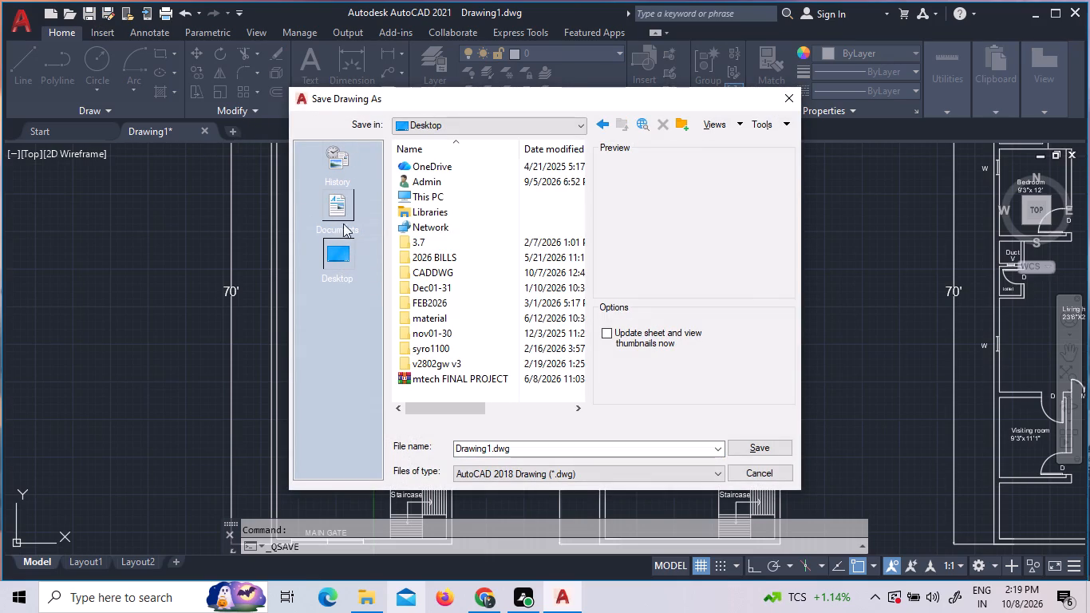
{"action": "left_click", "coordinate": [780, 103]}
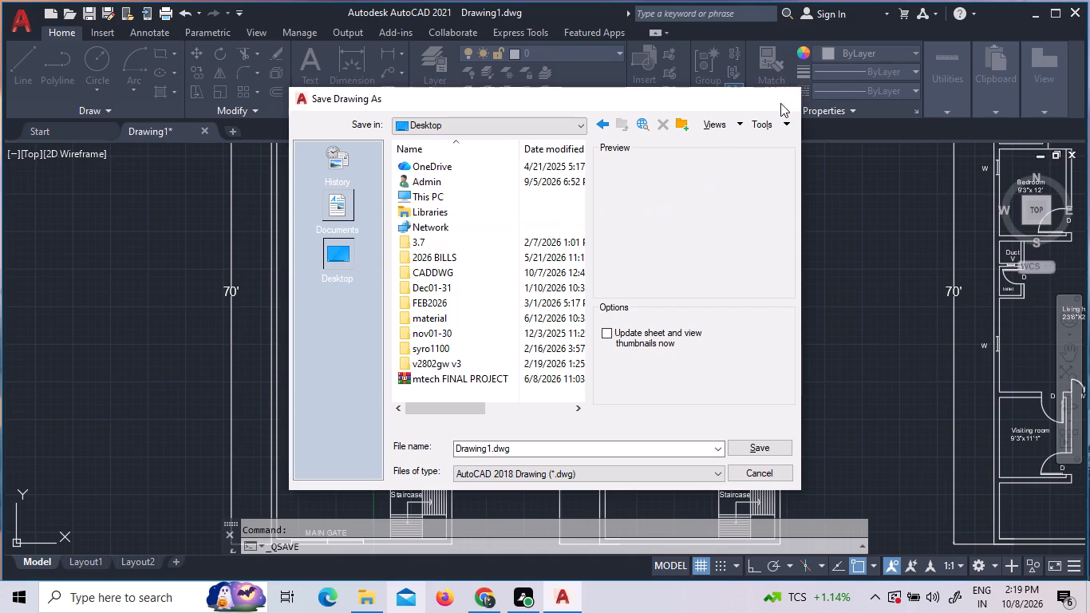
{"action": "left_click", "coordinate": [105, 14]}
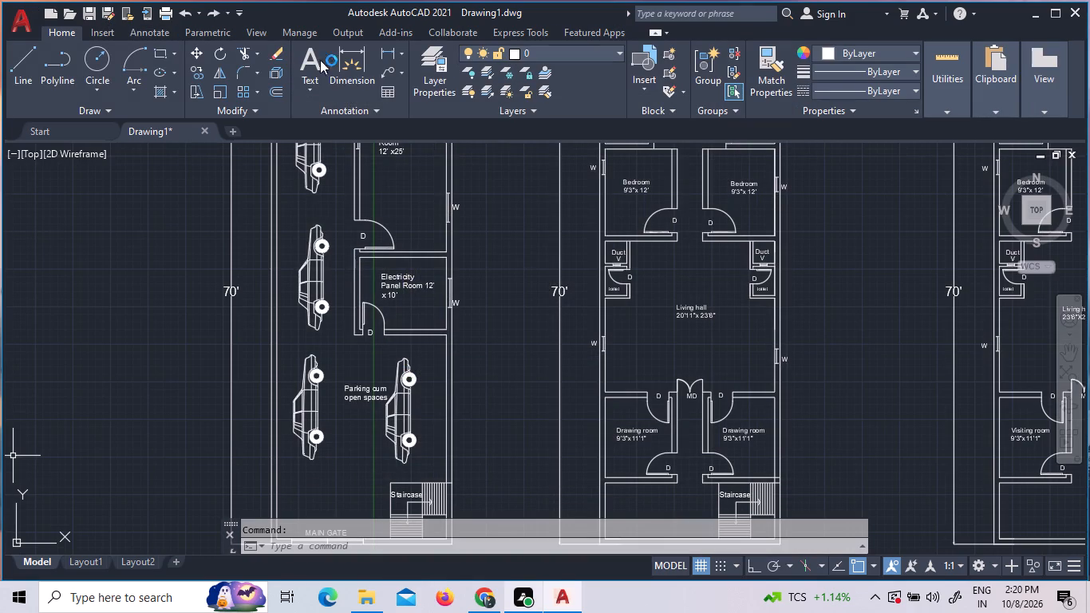
Start saving the drawing and set the save location to the AUTOCAD folder on New Volume (H:).
{"action": "left_click", "coordinate": [90, 10]}
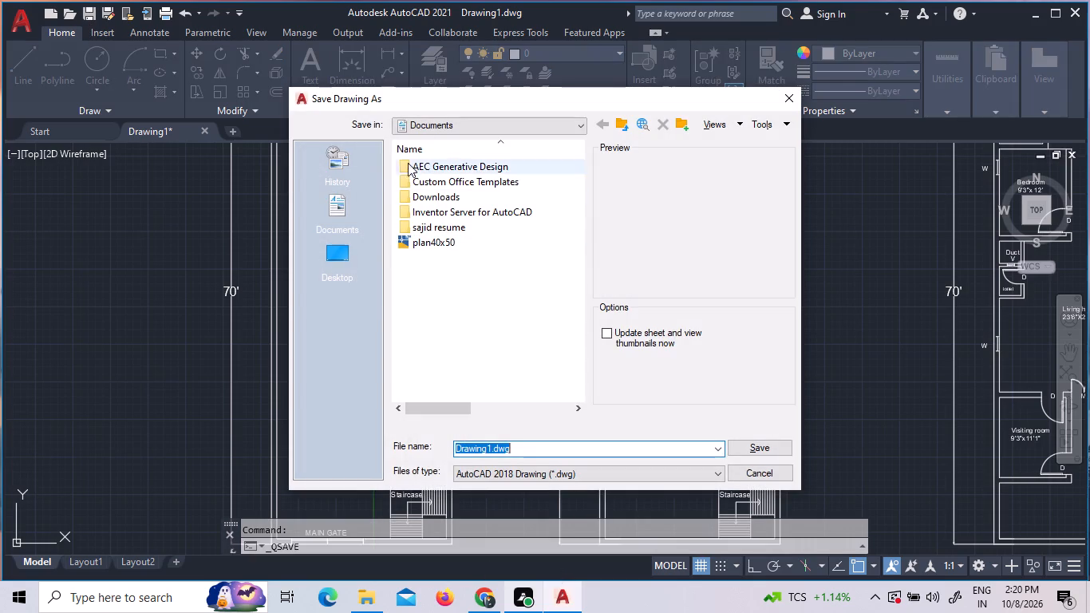
{"action": "left_click", "coordinate": [458, 125]}
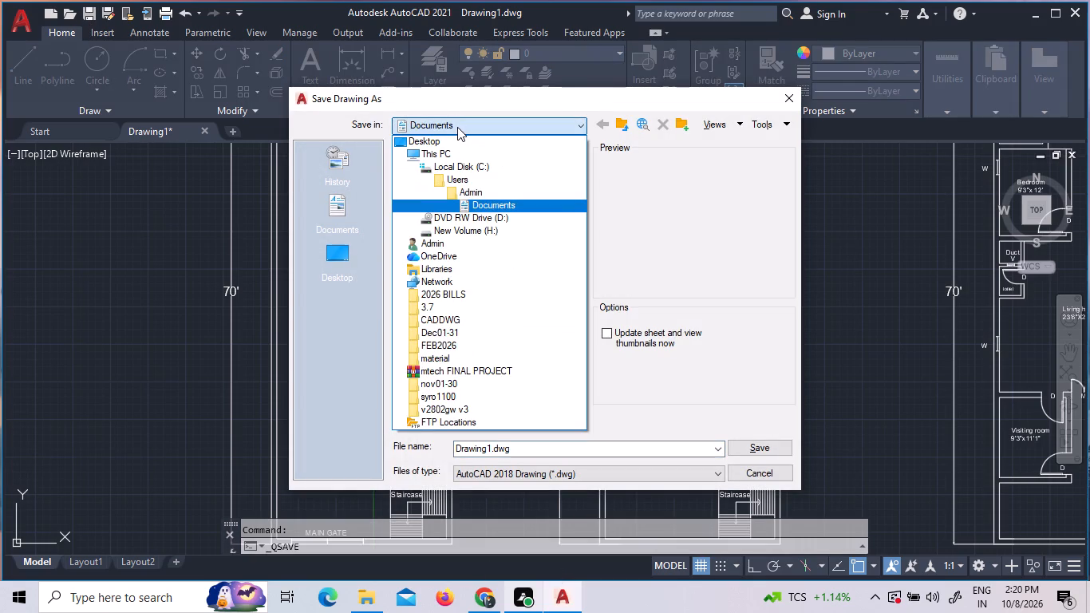
{"action": "left_click", "coordinate": [483, 231]}
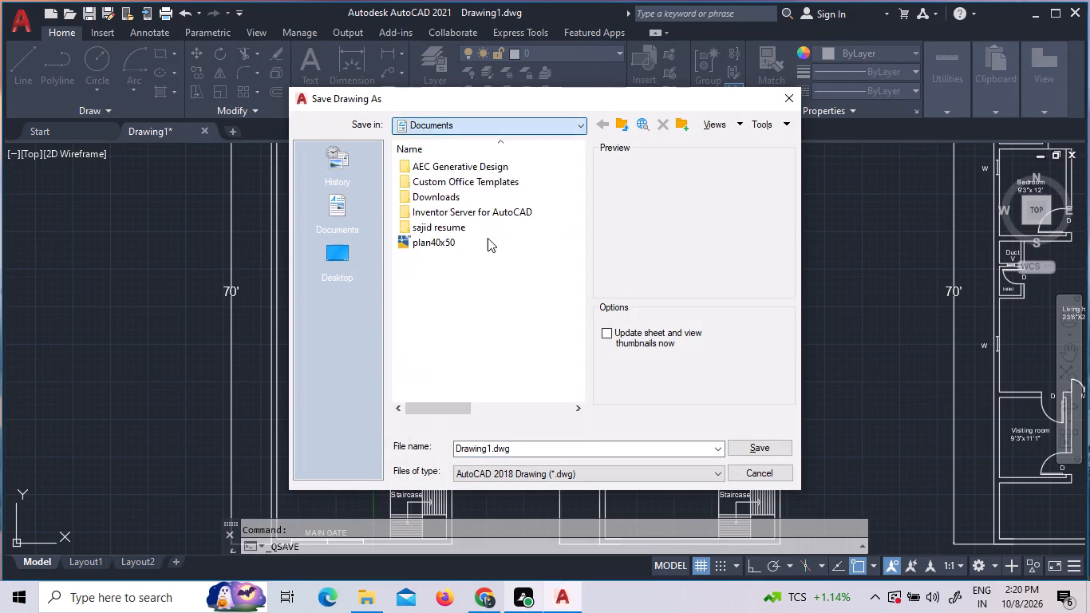
{"action": "left_click", "coordinate": [454, 128]}
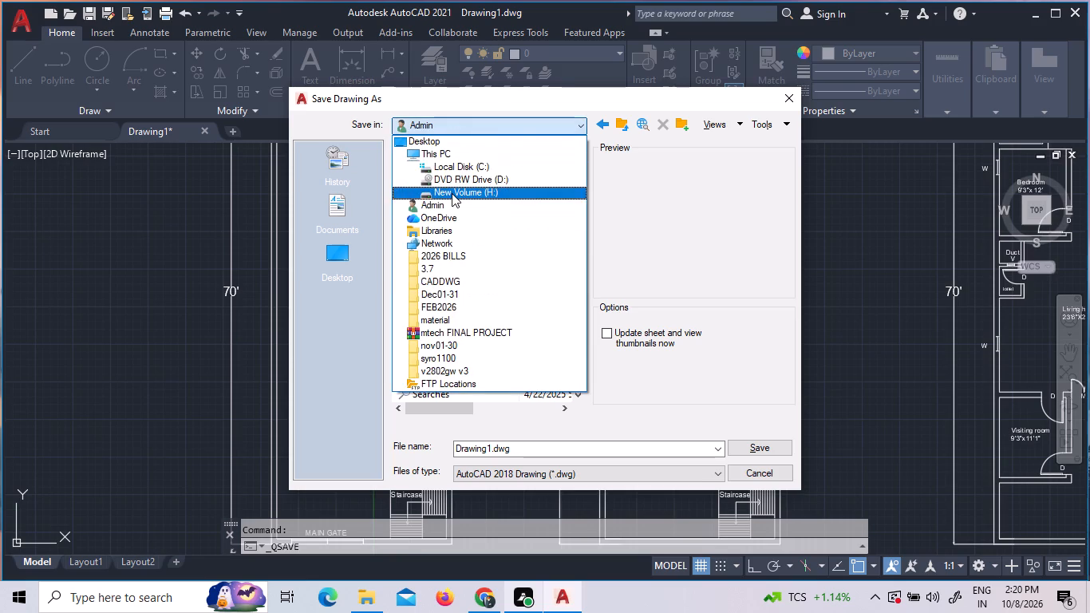
{"action": "left_click", "coordinate": [452, 193]}
{"action": "double_click", "coordinate": [444, 191]}
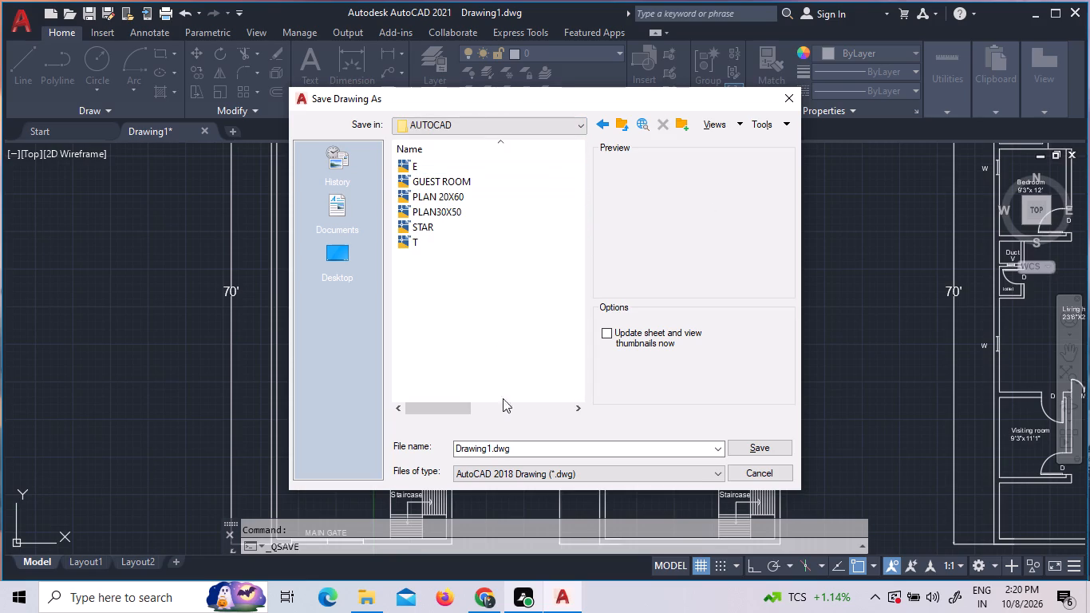
Name the drawing file G+4{25X70} and save it in the AUTOCAD folder.
{"action": "left_click_drag", "start_coordinate": [513, 452], "coordinate": [467, 447]}
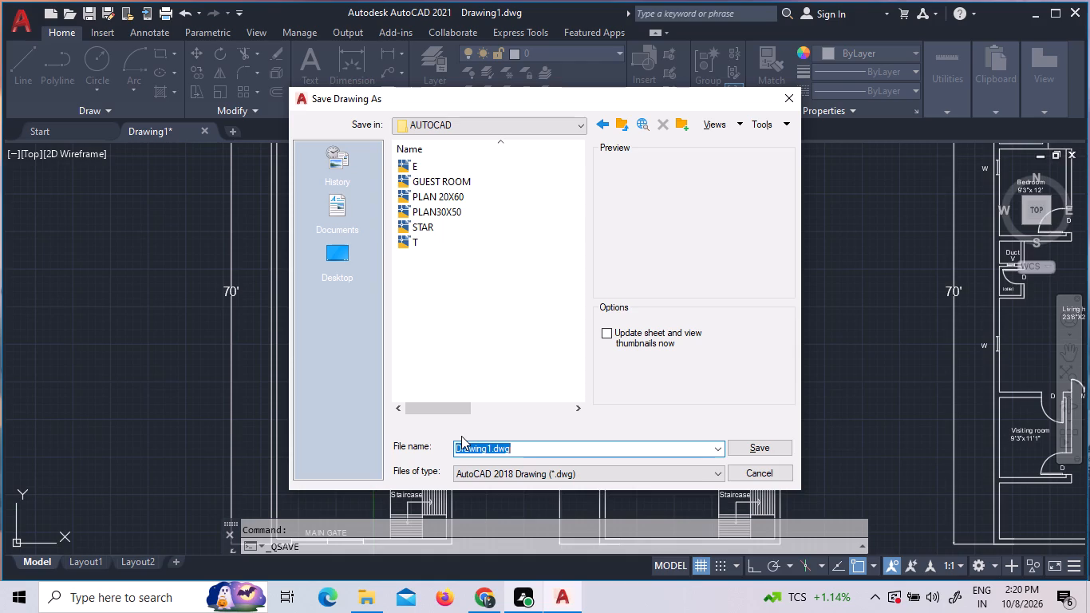
{"action": "key", "text": "g"}
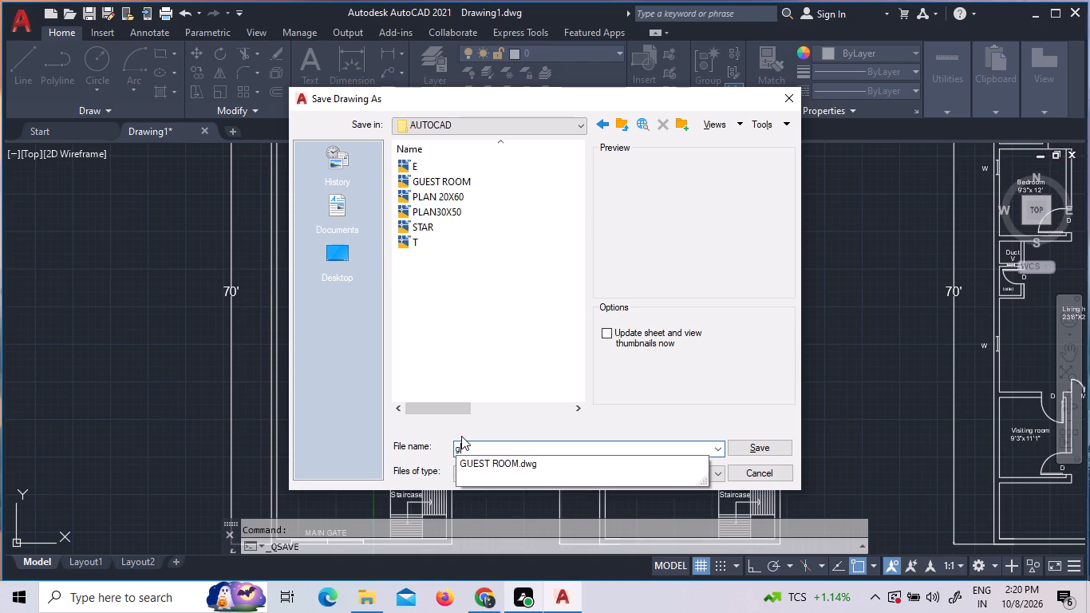
{"action": "key", "text": "shift+braceright"}
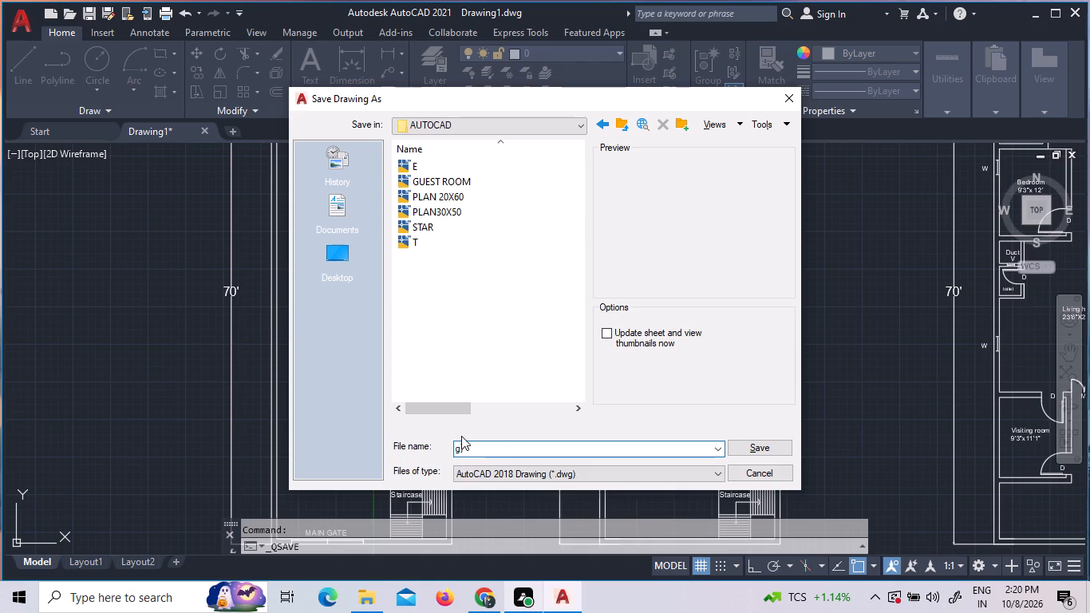
{"action": "key", "text": "BackSpace"}
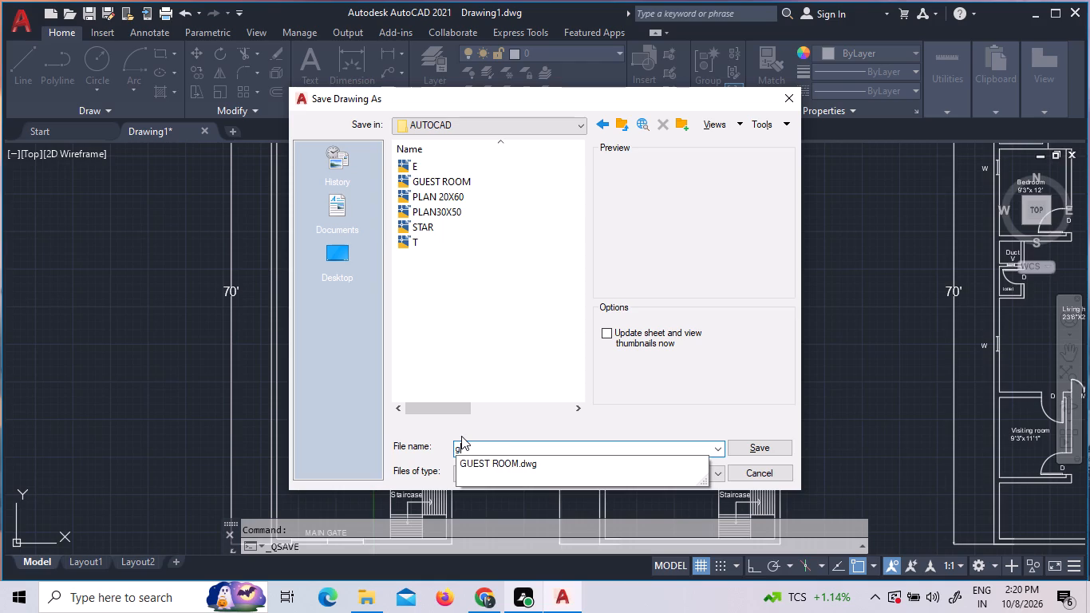
{"action": "key", "text": "shift+plus"}
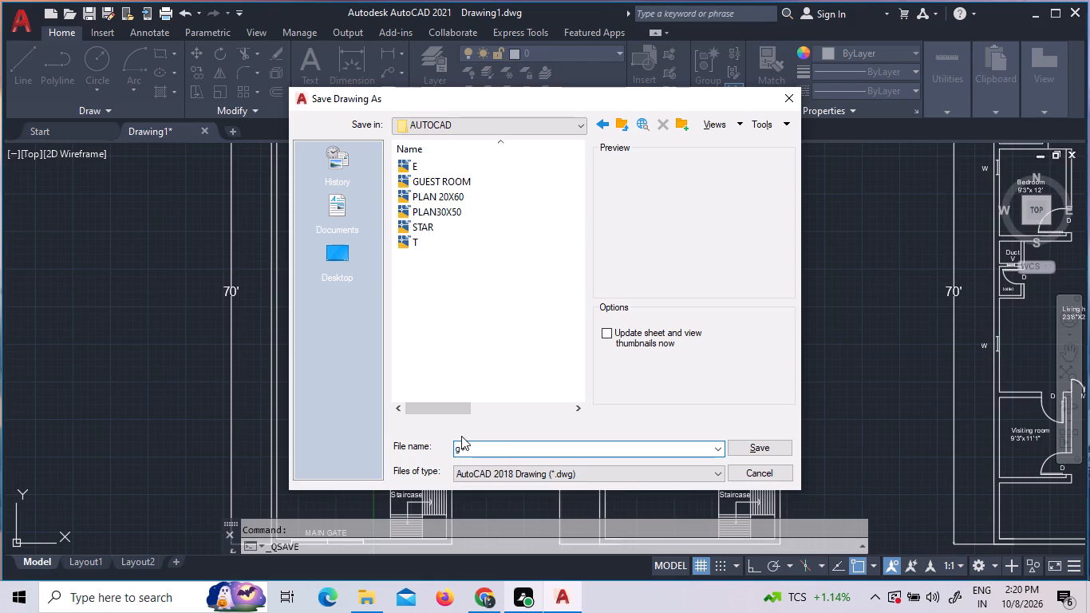
{"action": "key", "text": "4"}
{"action": "key", "text": "Left"}
{"action": "key", "text": "Left"}
{"action": "key", "text": "BackSpace"}
{"action": "key", "text": "g"}
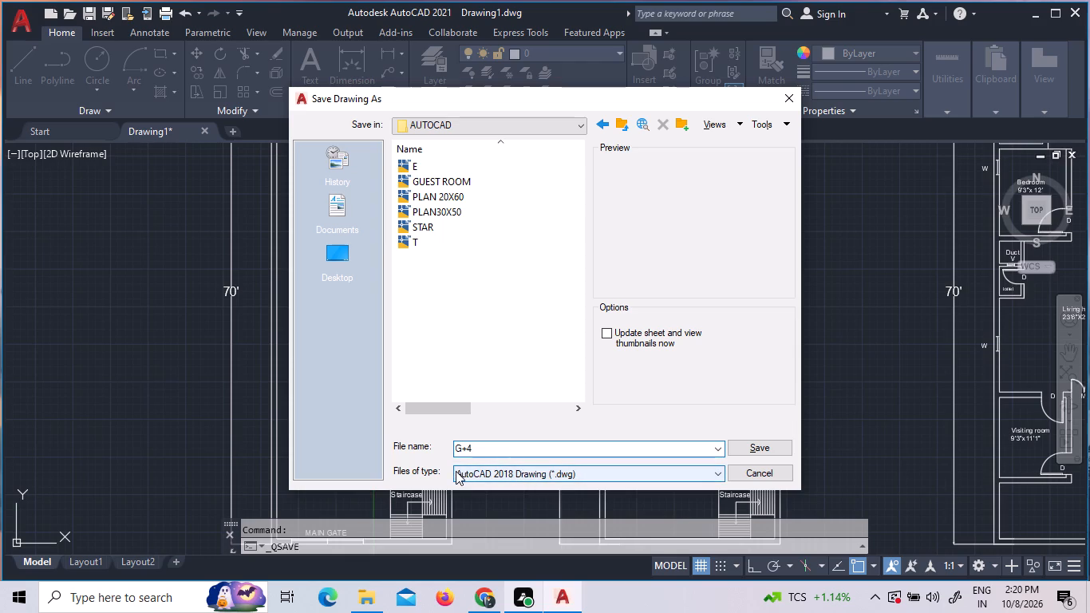
{"action": "left_click", "coordinate": [474, 451]}
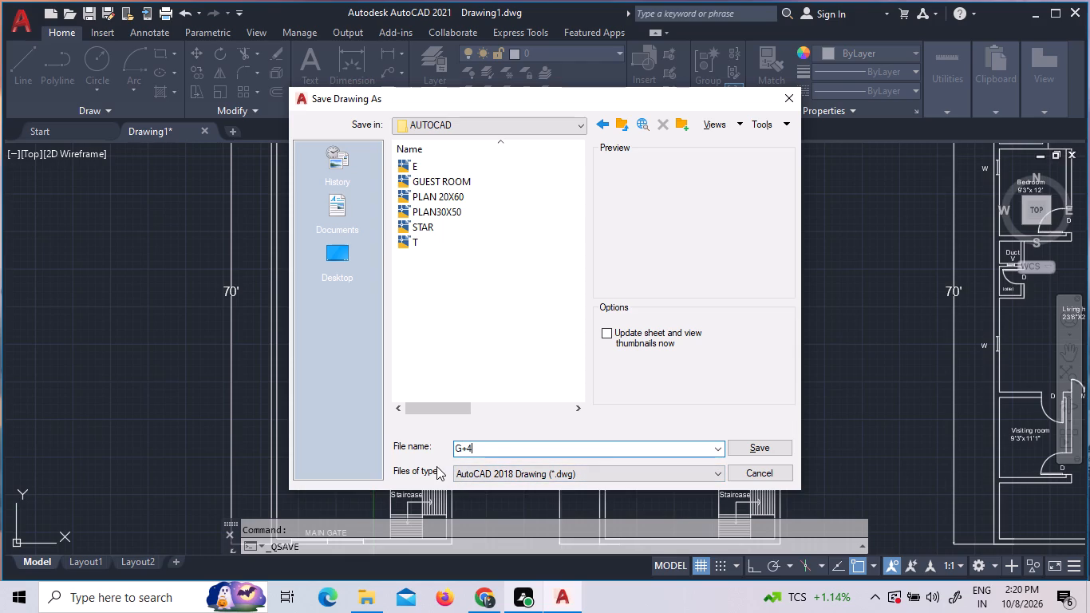
{"action": "key", "text": "shift+braceleft"}
{"action": "type", "text": "25"}
{"action": "type", "text": "X70"}
{"action": "key", "text": "shift+braceright"}
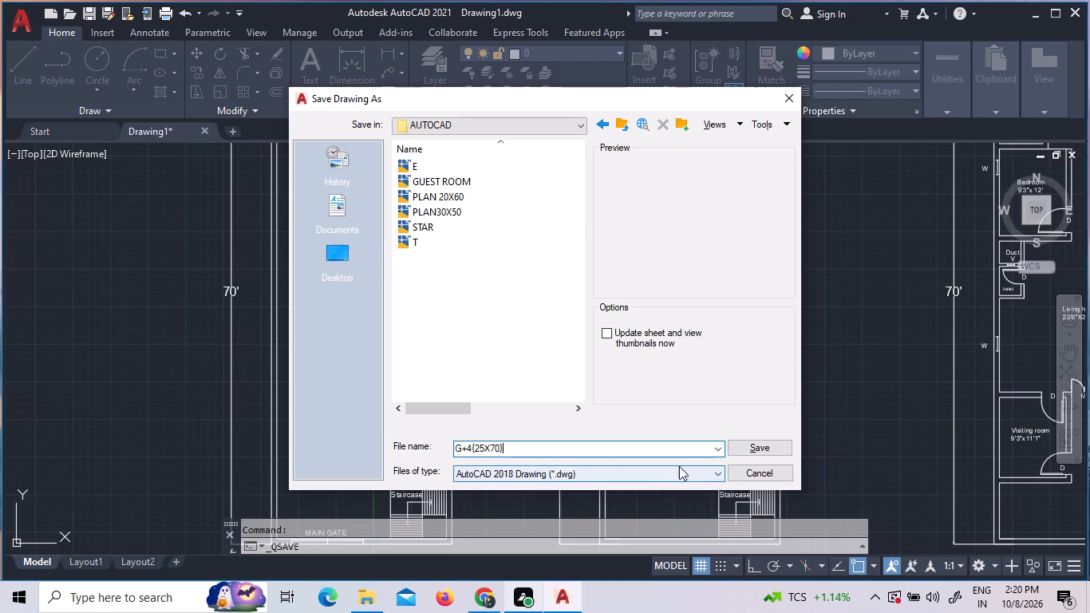
{"action": "left_click", "coordinate": [761, 445]}
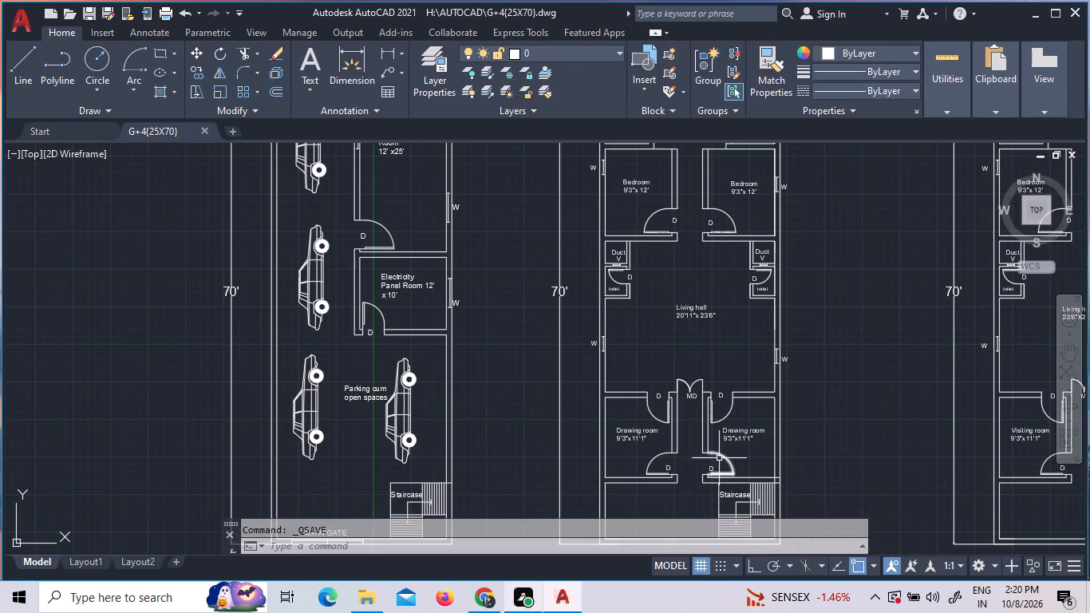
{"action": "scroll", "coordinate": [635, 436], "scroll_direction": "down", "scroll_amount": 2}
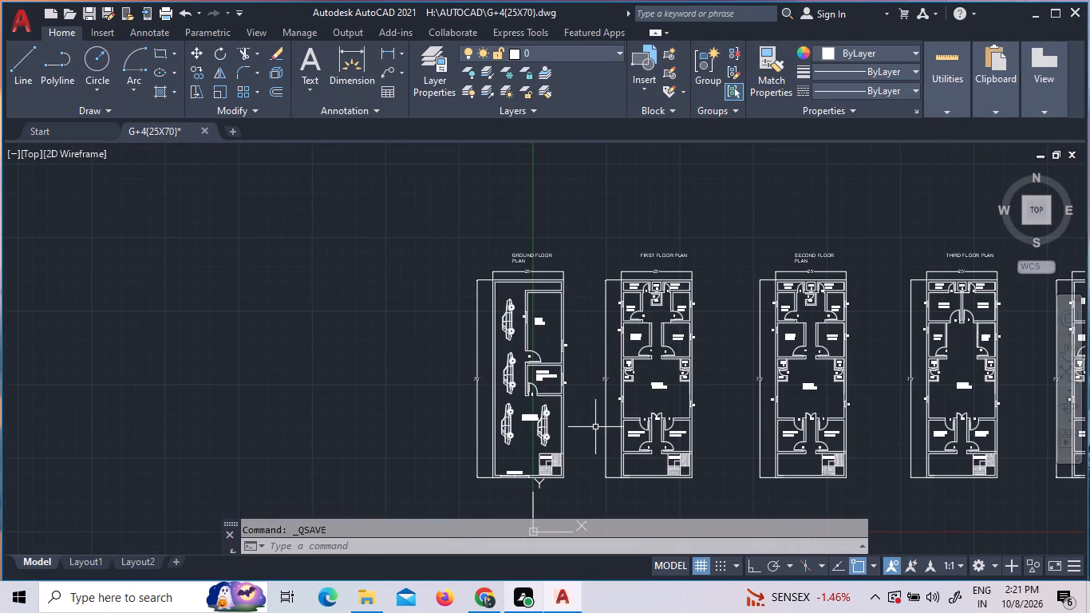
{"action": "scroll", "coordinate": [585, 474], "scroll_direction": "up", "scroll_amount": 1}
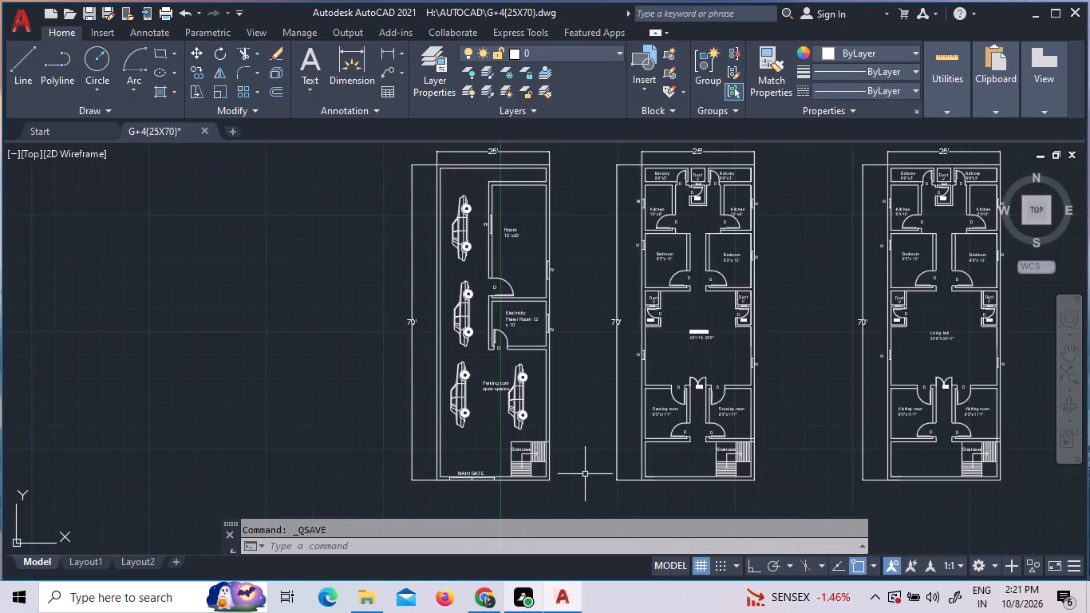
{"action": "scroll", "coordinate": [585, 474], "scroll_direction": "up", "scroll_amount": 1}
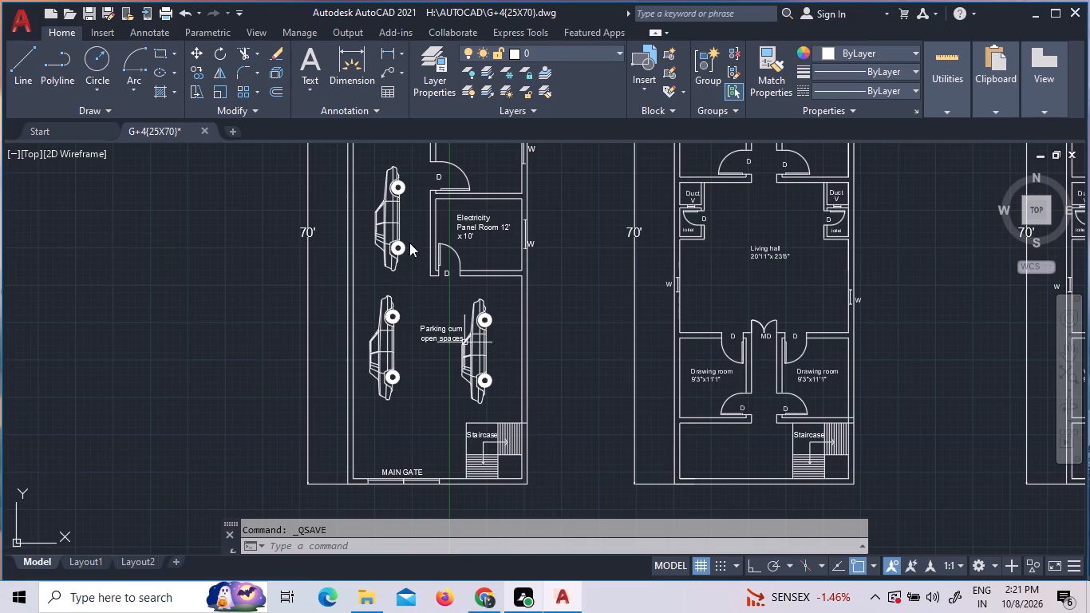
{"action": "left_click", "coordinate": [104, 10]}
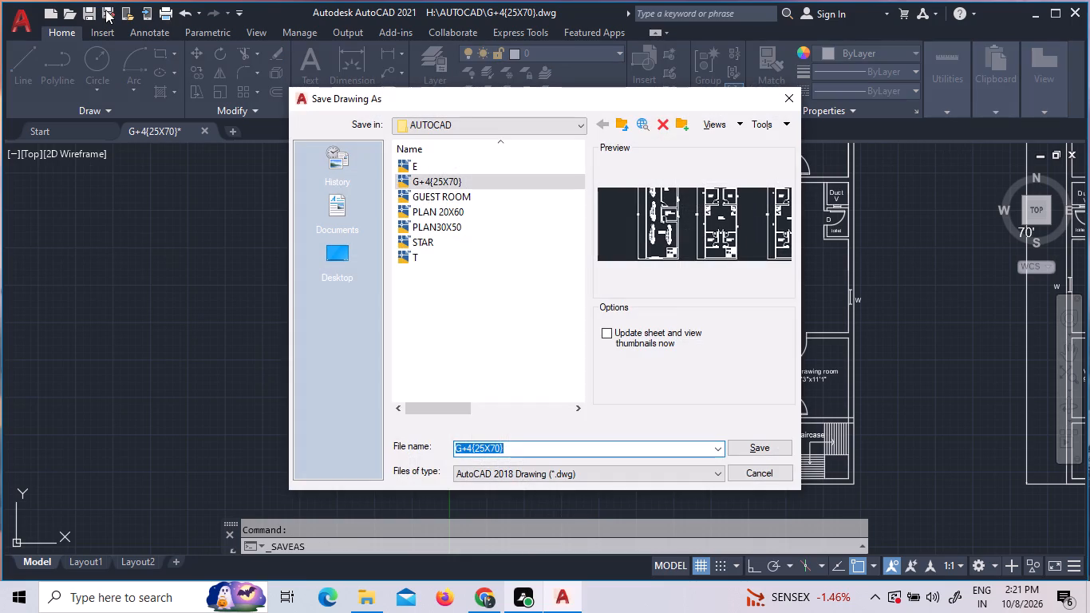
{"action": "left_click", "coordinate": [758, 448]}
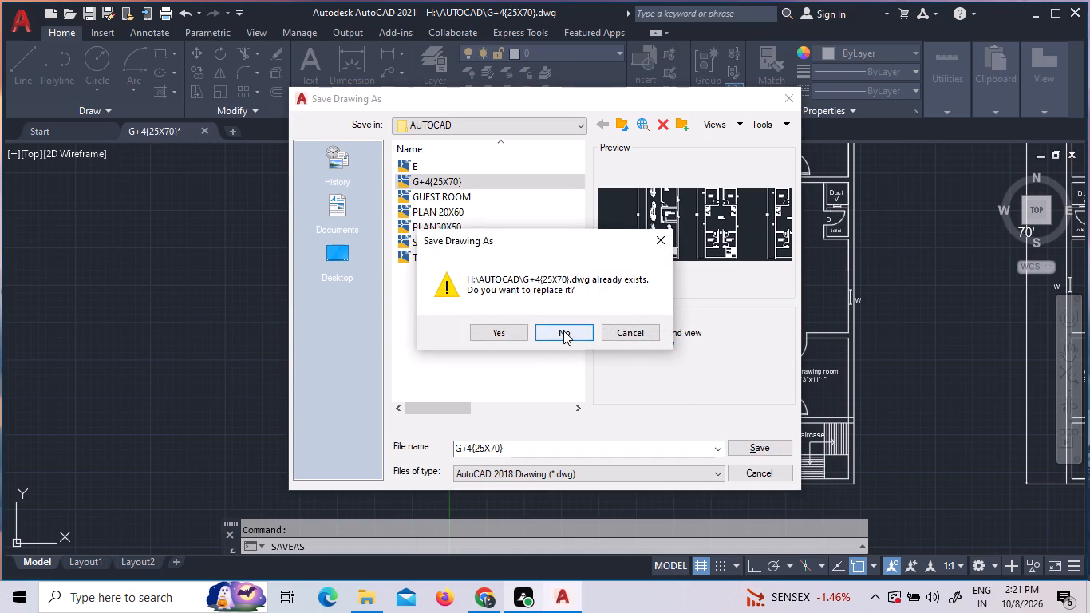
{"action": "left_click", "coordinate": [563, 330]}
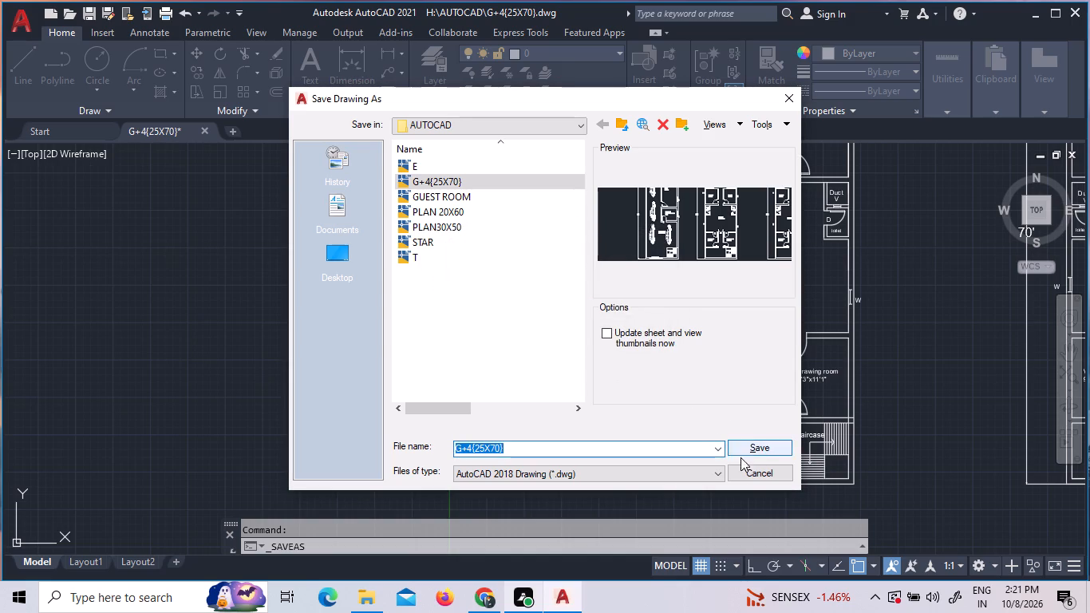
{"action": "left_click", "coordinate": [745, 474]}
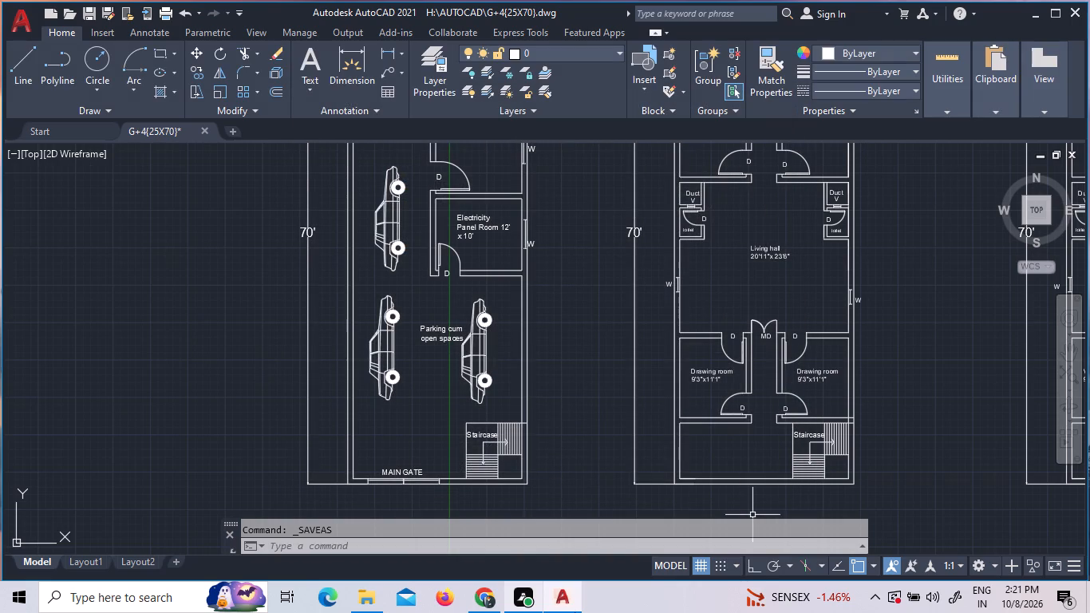
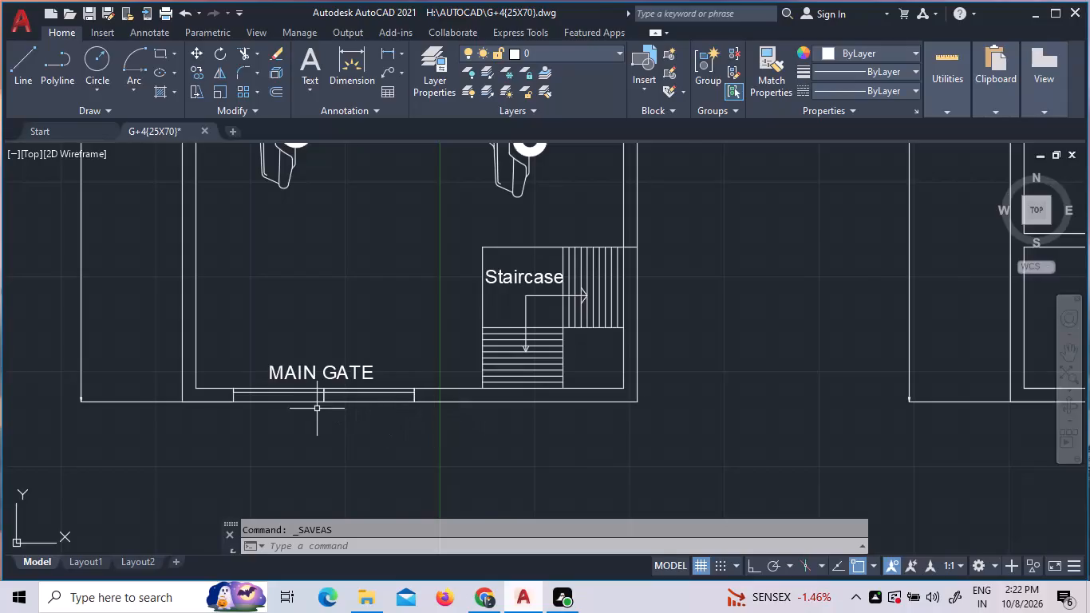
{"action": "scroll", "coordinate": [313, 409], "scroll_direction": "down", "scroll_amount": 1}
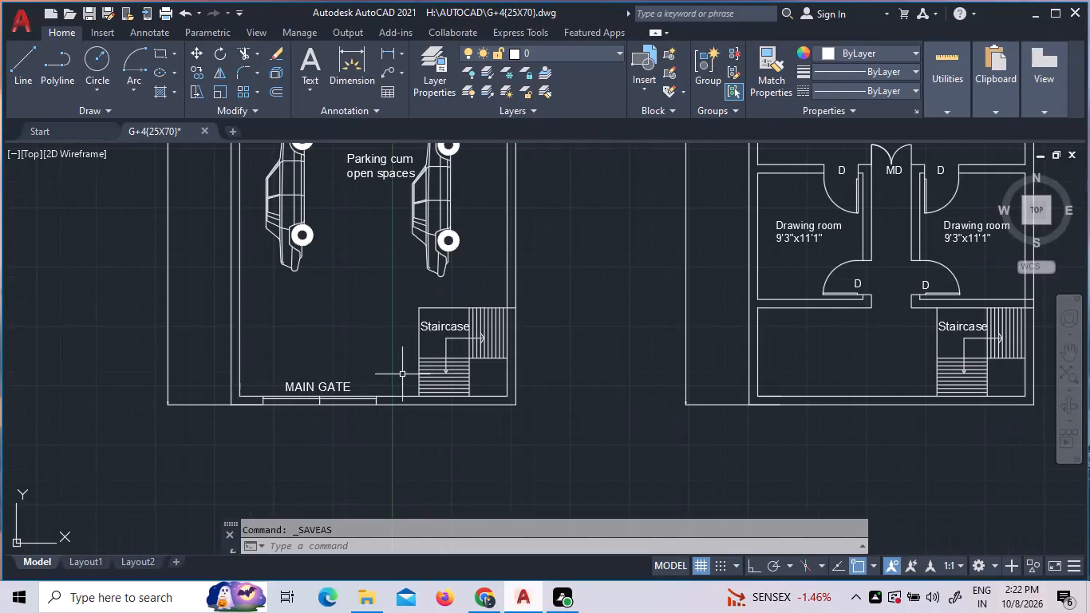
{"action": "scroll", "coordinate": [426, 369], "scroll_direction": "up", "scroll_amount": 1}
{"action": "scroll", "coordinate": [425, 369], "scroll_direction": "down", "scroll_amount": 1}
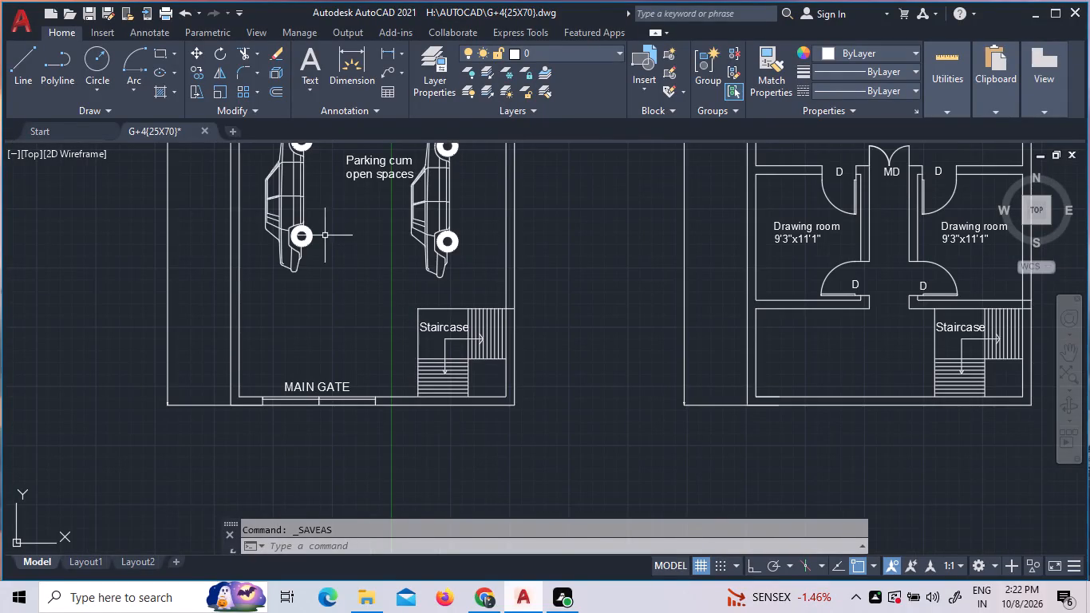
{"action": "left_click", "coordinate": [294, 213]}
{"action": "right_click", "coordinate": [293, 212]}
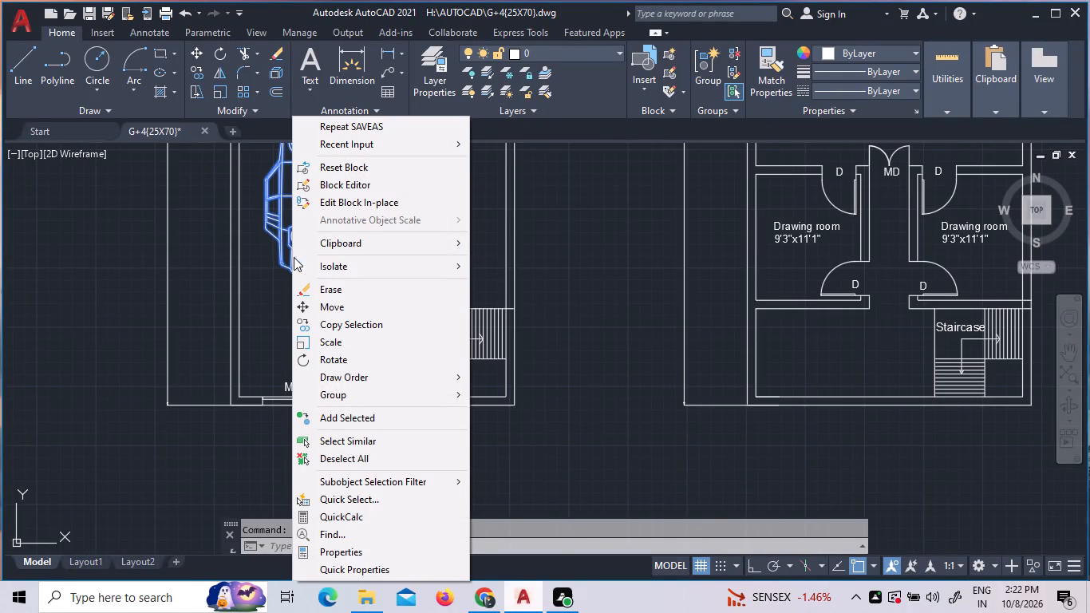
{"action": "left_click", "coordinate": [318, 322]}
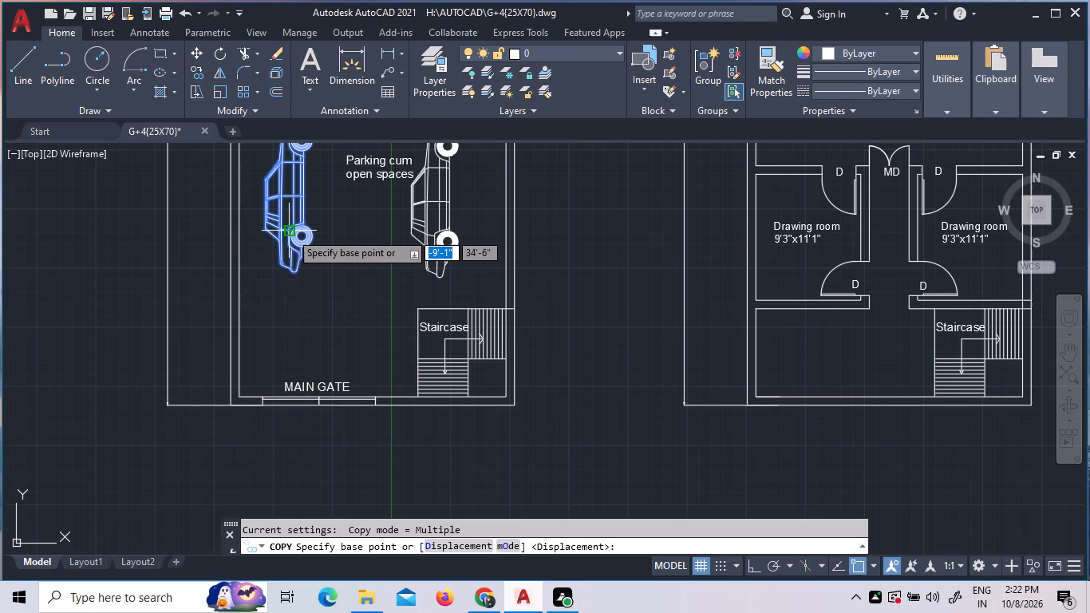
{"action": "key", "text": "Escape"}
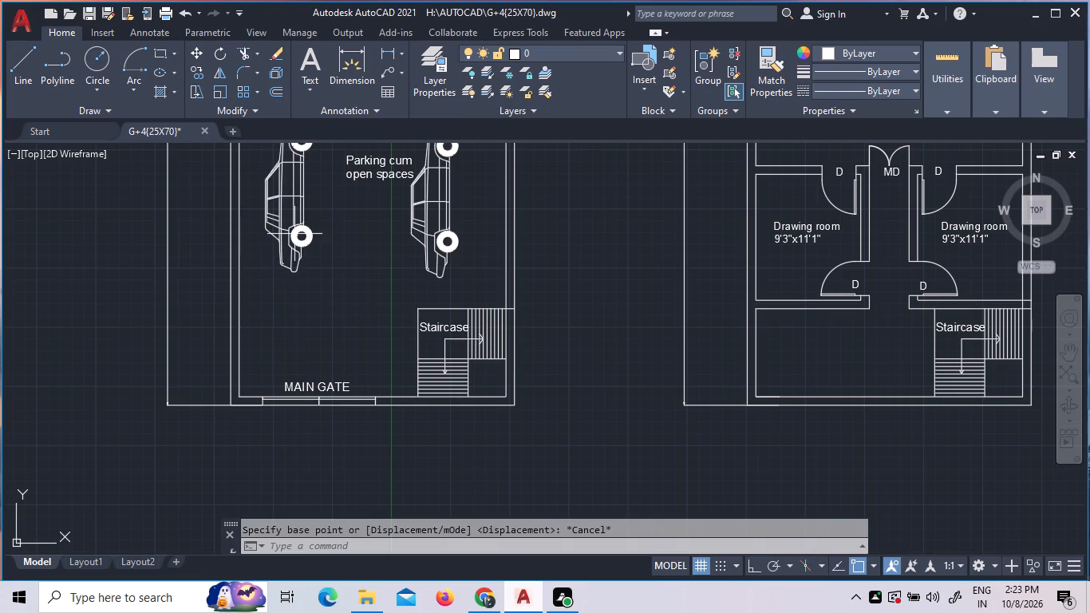
Nudge the parked car above the main gate on the ground floor plan very slightly, keeping it beside the left wall.
{"action": "left_click", "coordinate": [303, 217]}
{"action": "right_click", "coordinate": [274, 214]}
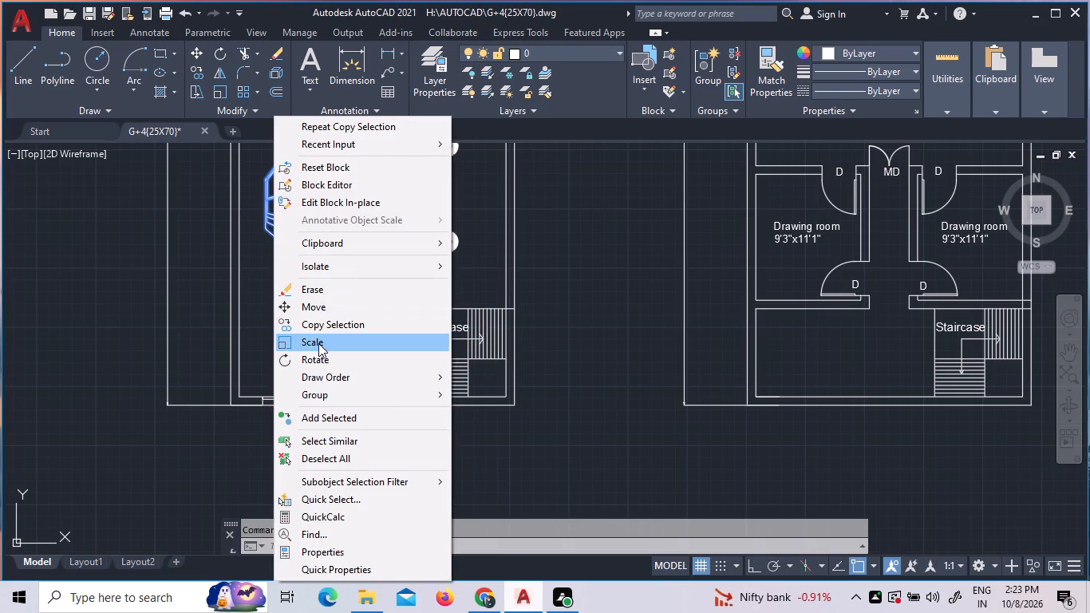
{"action": "left_click", "coordinate": [318, 309]}
{"action": "left_click", "coordinate": [283, 238]}
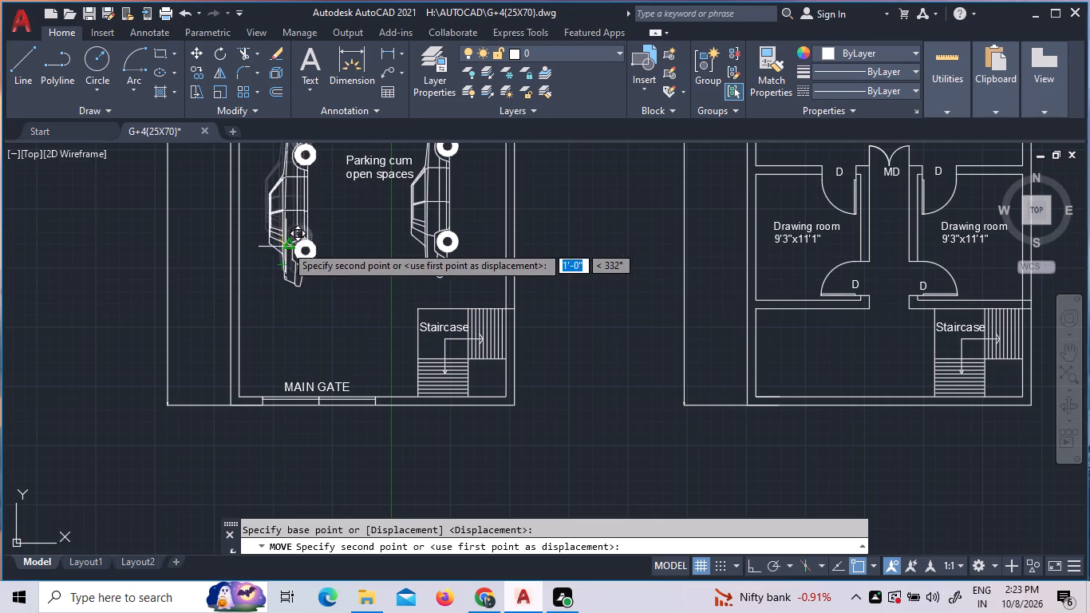
{"action": "left_click", "coordinate": [278, 241]}
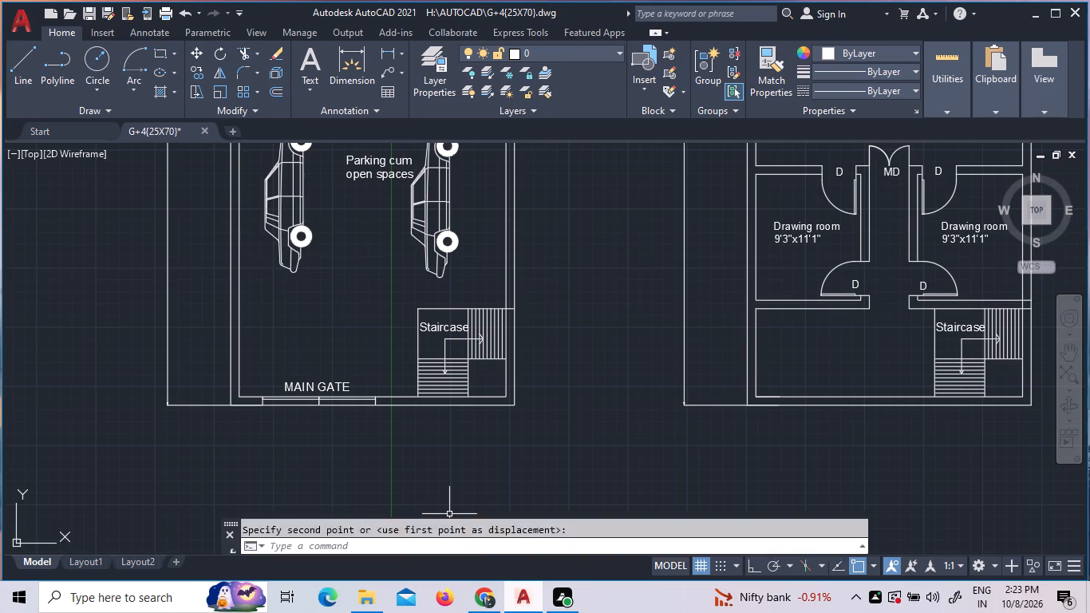
Save the drawing again as G+4{25X70} in the AUTOCAD folder, replacing the existing file.
{"action": "left_click", "coordinate": [113, 10]}
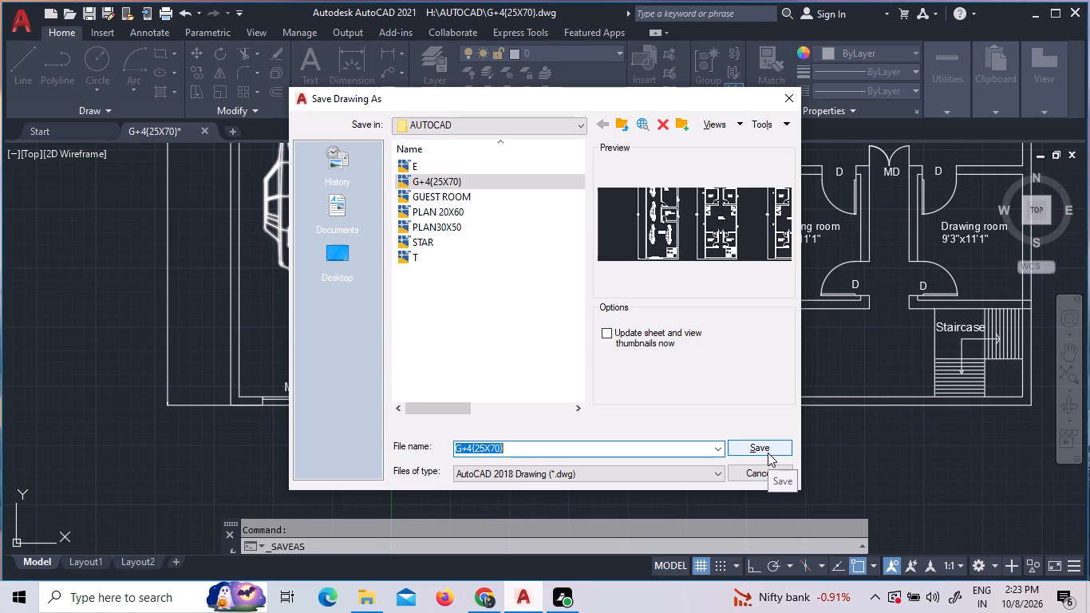
{"action": "left_click", "coordinate": [768, 453]}
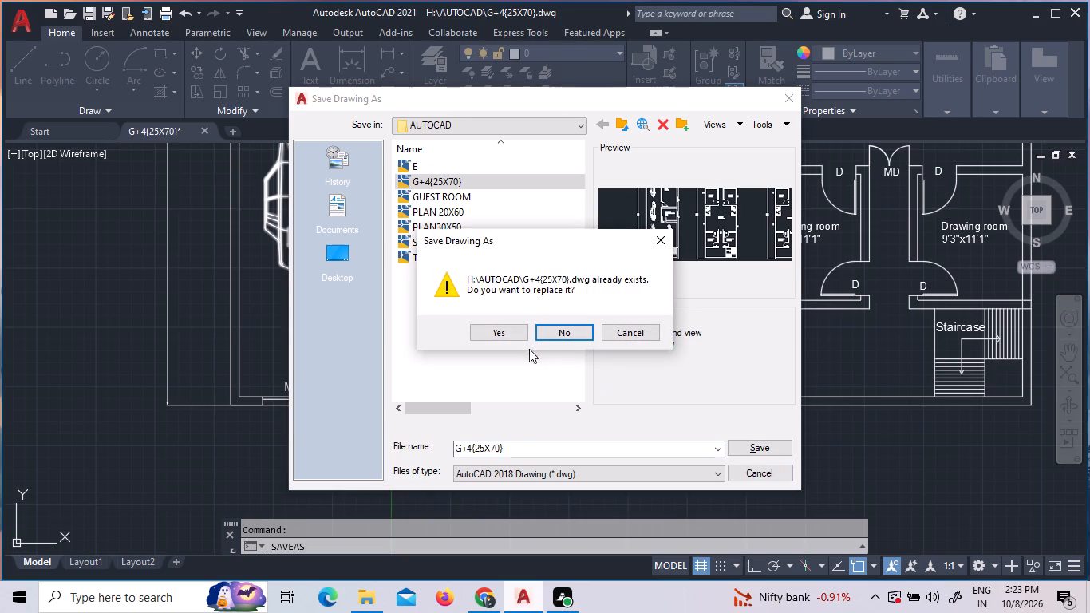
{"action": "left_click", "coordinate": [515, 332]}
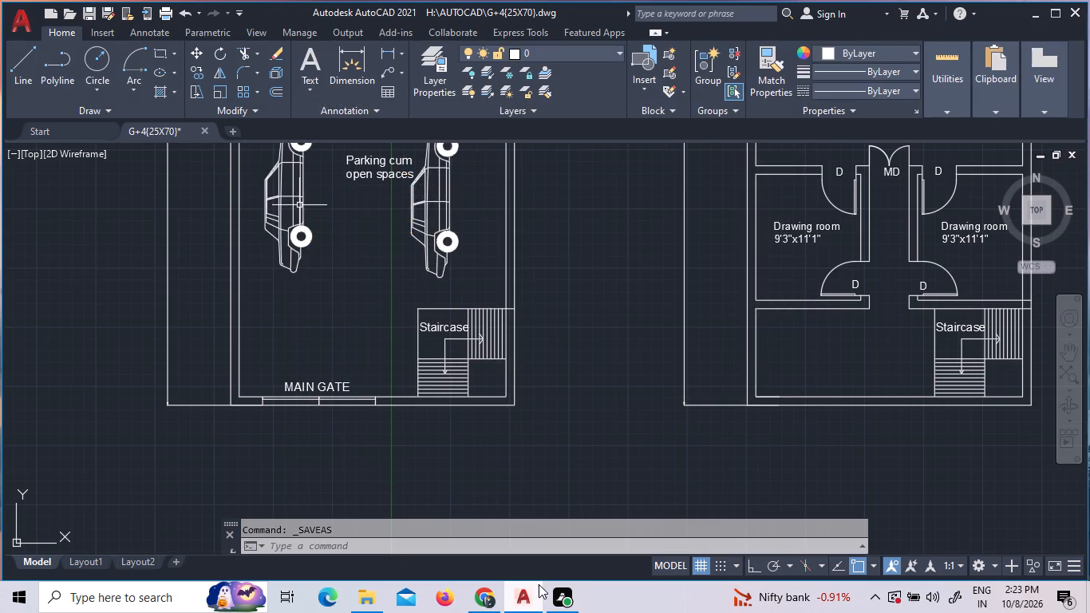